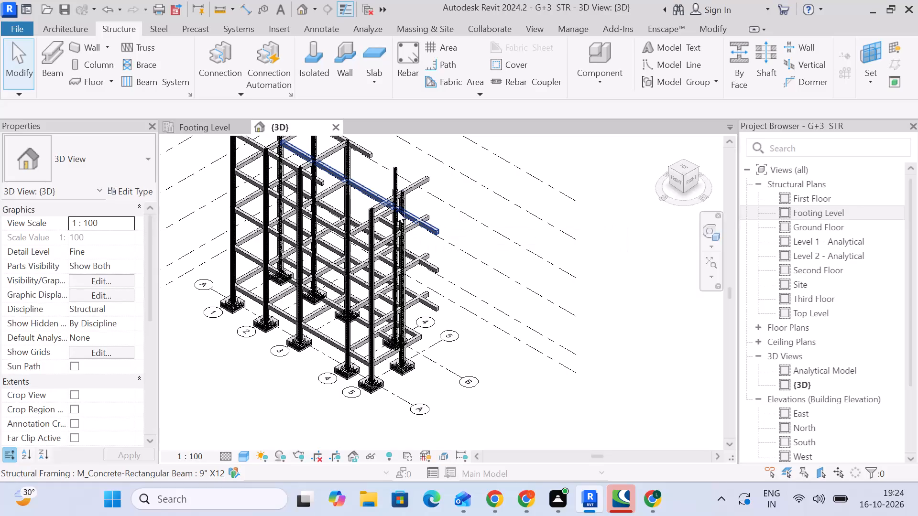
Examine the reinforcement in the columns and isolated footings of the 3D structural model at close range.
middle_drag(480, 279, 518, 298)
scroll(350, 300, up, 4)
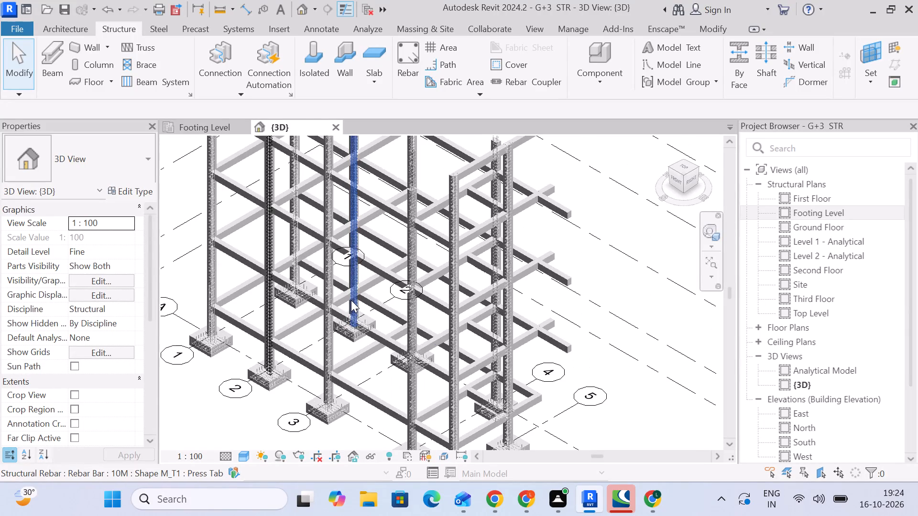
scroll(426, 338, up, 4)
scroll(399, 297, up, 5)
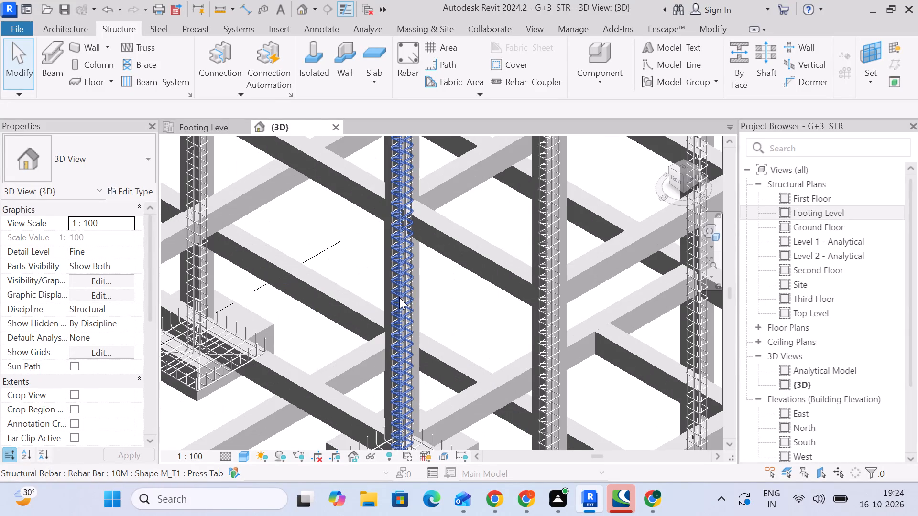
scroll(400, 302, down, 4)
middle_drag(407, 313, 410, 265)
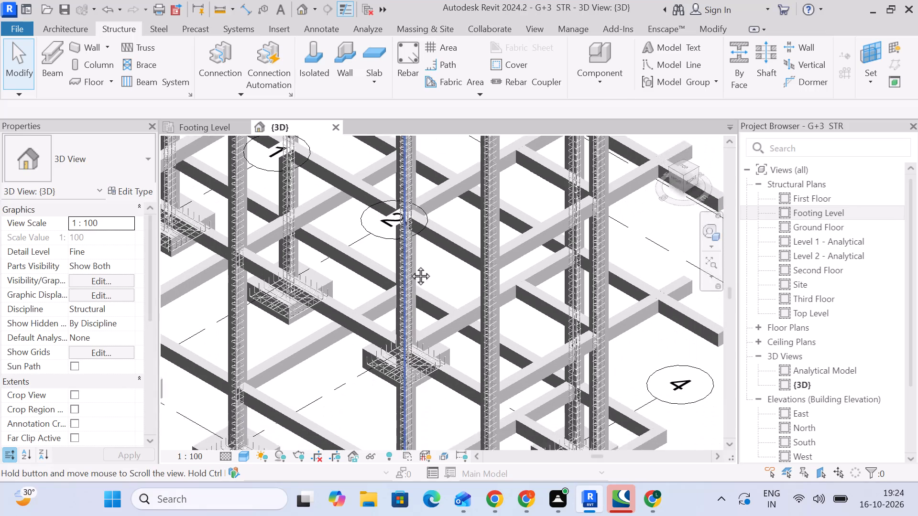
middle_drag(410, 265, 410, 184)
middle_drag(400, 344, 402, 224)
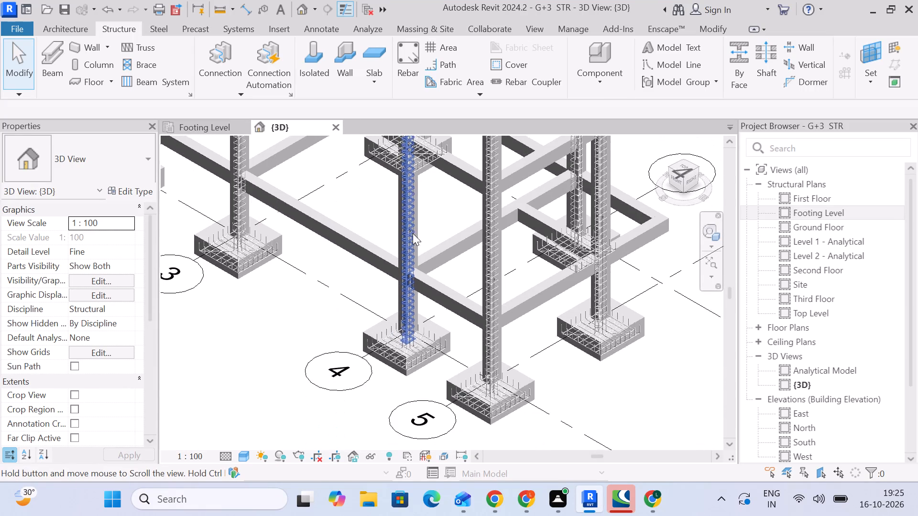
scroll(515, 310, up, 5)
scroll(463, 300, up, 4)
scroll(463, 300, down, 4)
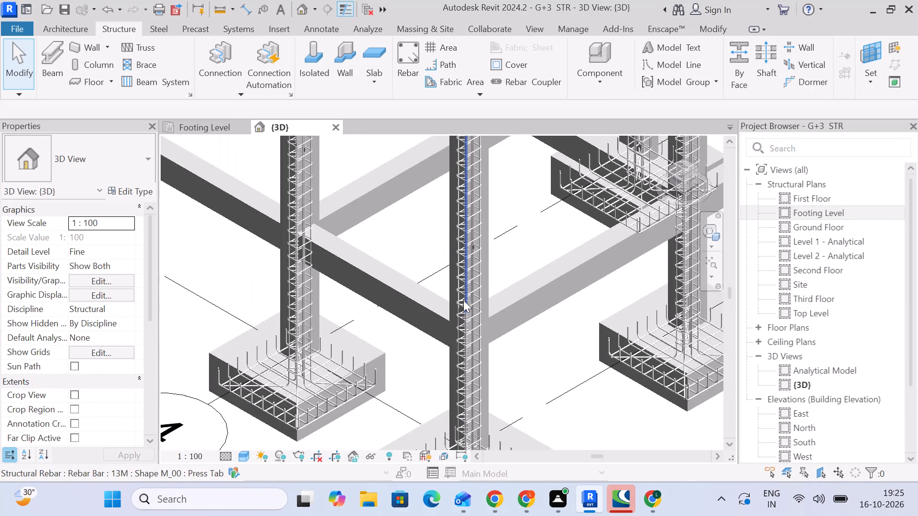
scroll(299, 167, up, 2)
middle_drag(298, 177, 308, 267)
scroll(313, 237, up, 9)
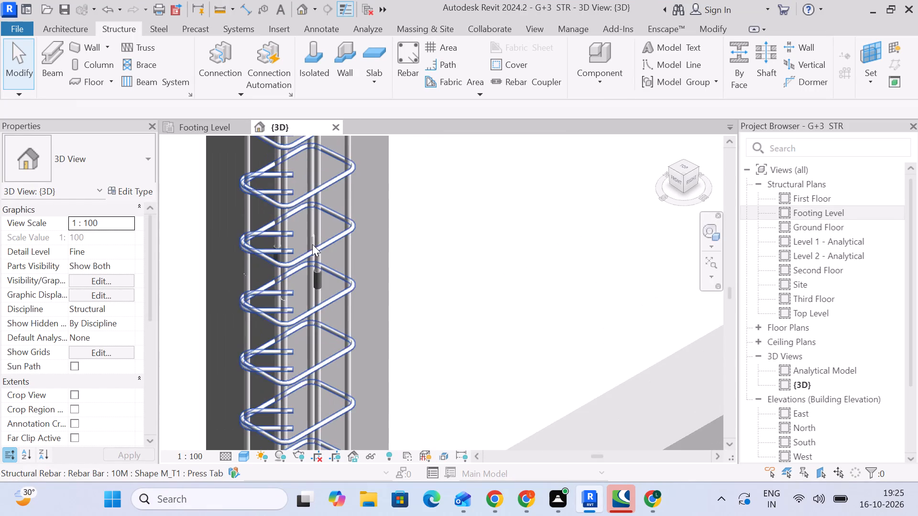
scroll(309, 252, down, 2)
shift+middle_drag(314, 263, 344, 265)
scroll(346, 264, down, 17)
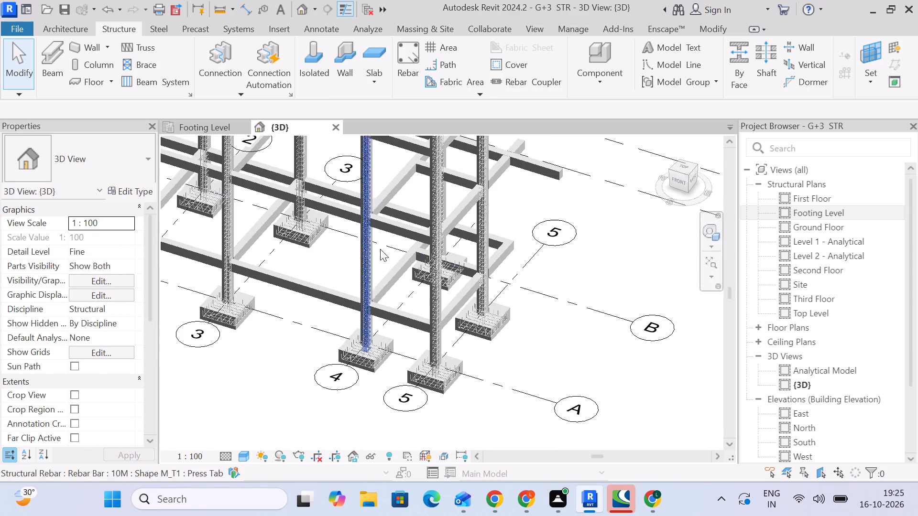
Examine the overall frame of beams, columns and footings in 3D from above and from the home orientation.
middle_drag(392, 252, 456, 364)
scroll(382, 343, down, 5)
middle_drag(372, 371, 404, 303)
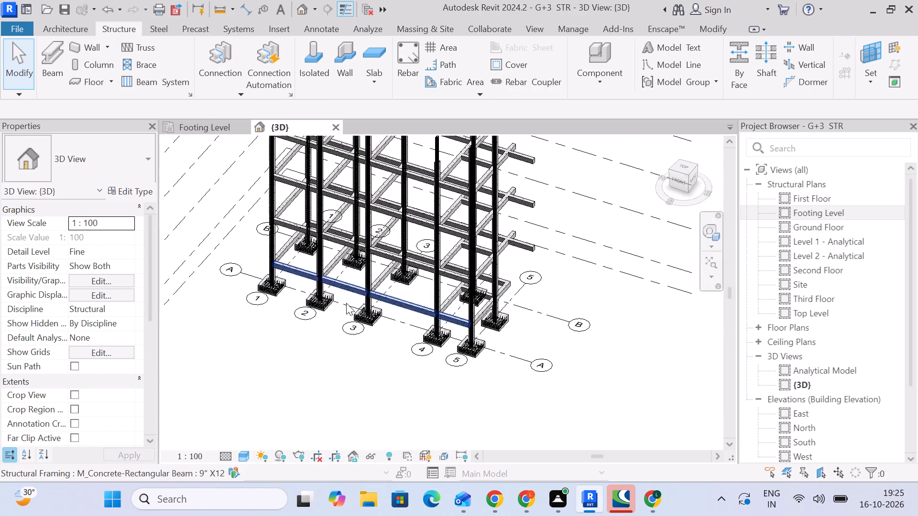
scroll(287, 279, up, 4)
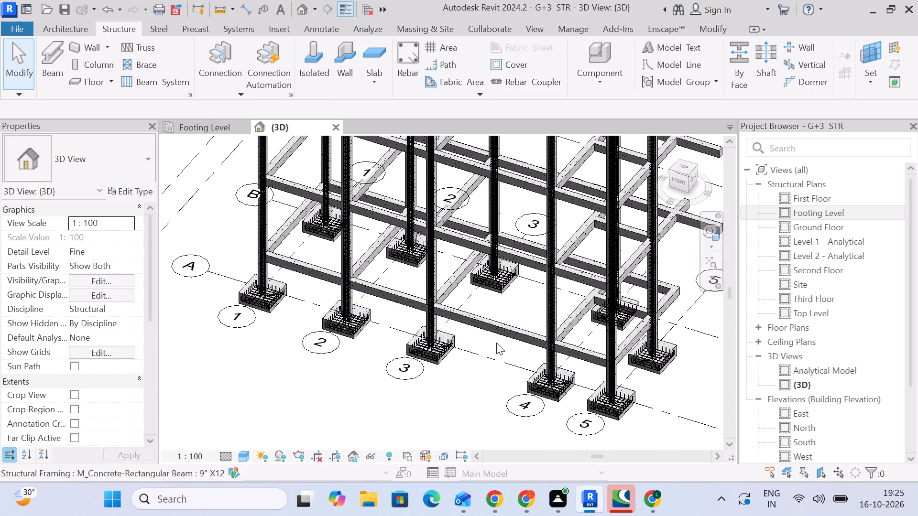
middle_drag(496, 345, 441, 301)
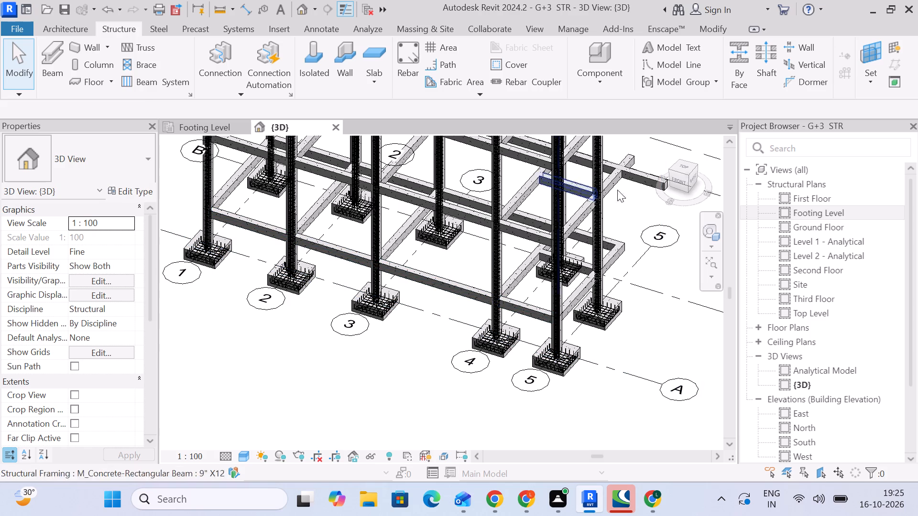
click(663, 143)
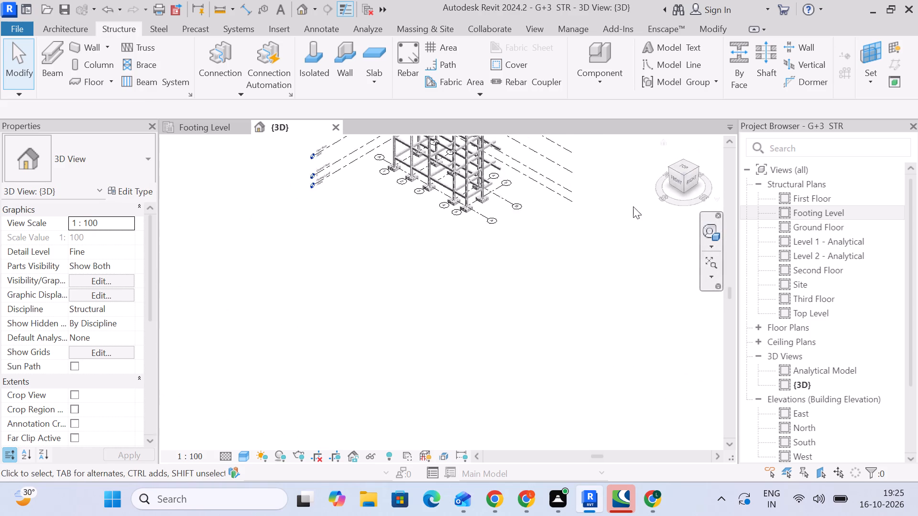
scroll(447, 327, up, 6)
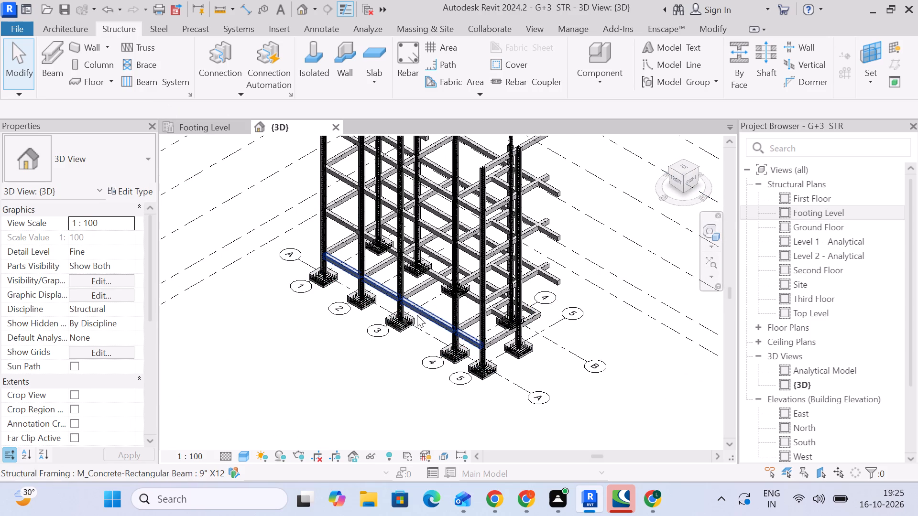
scroll(417, 315, up, 4)
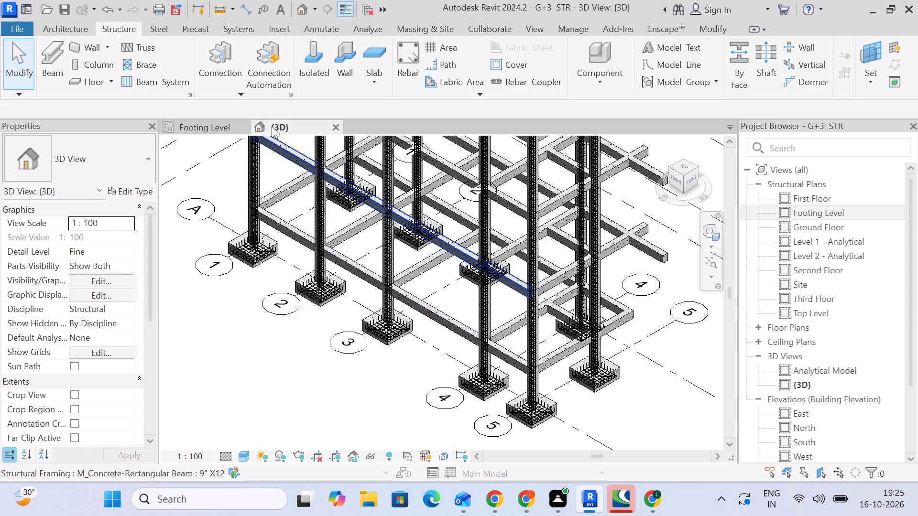
click(683, 166)
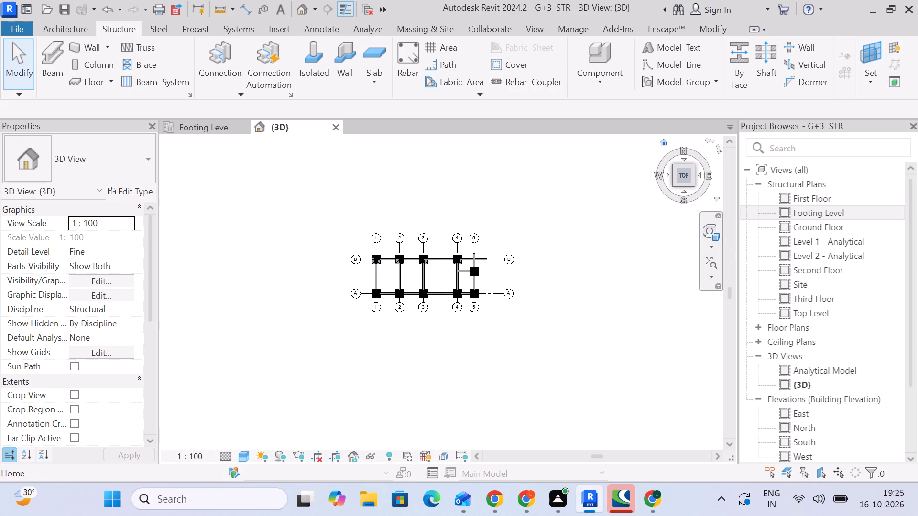
click(662, 140)
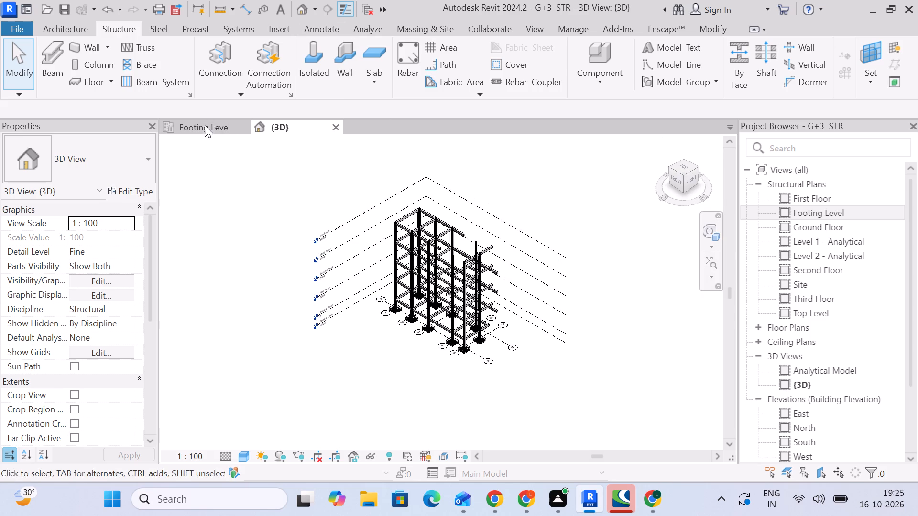
In the Footing Level plan, draw a building section between grids A and B spanning grids 1 to 5, and shorten its view depth.
click(205, 125)
scroll(516, 260, up, 4)
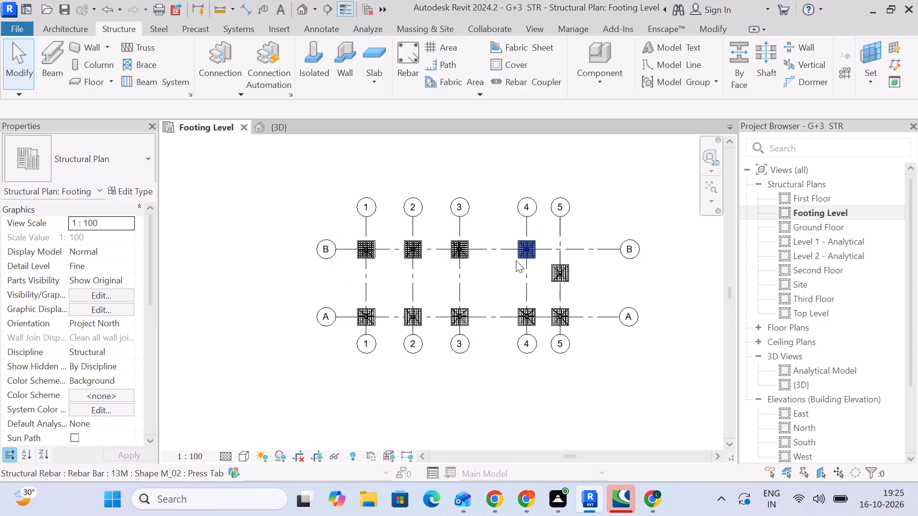
middle_drag(553, 314, 510, 276)
scroll(509, 276, up, 1)
scroll(598, 288, down, 2)
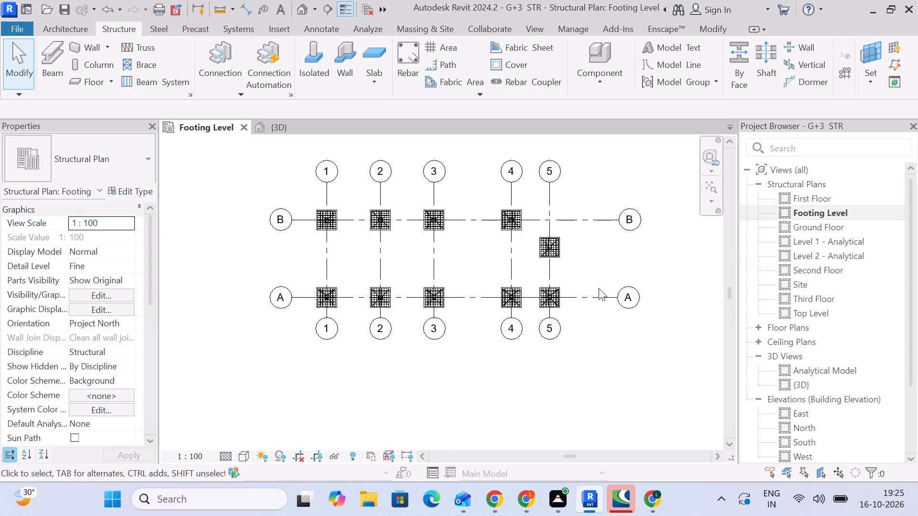
scroll(599, 288, down, 2)
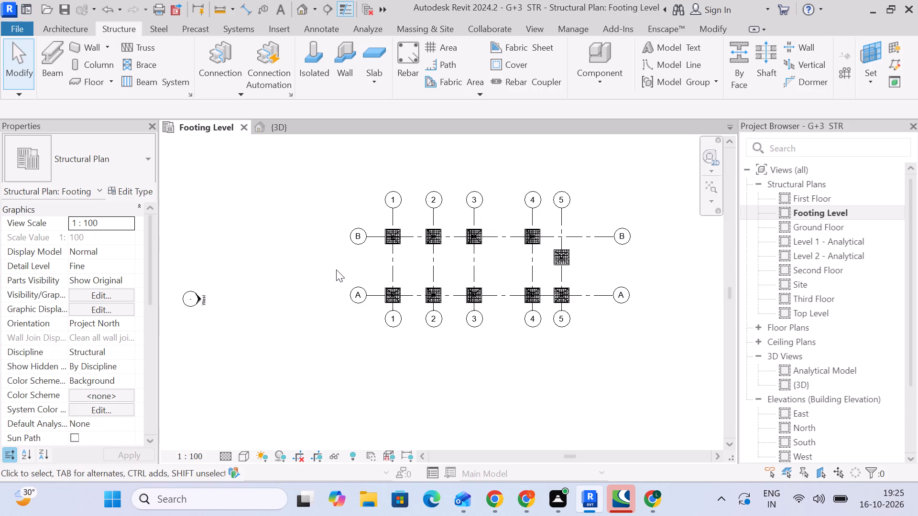
middle_drag(470, 276, 434, 260)
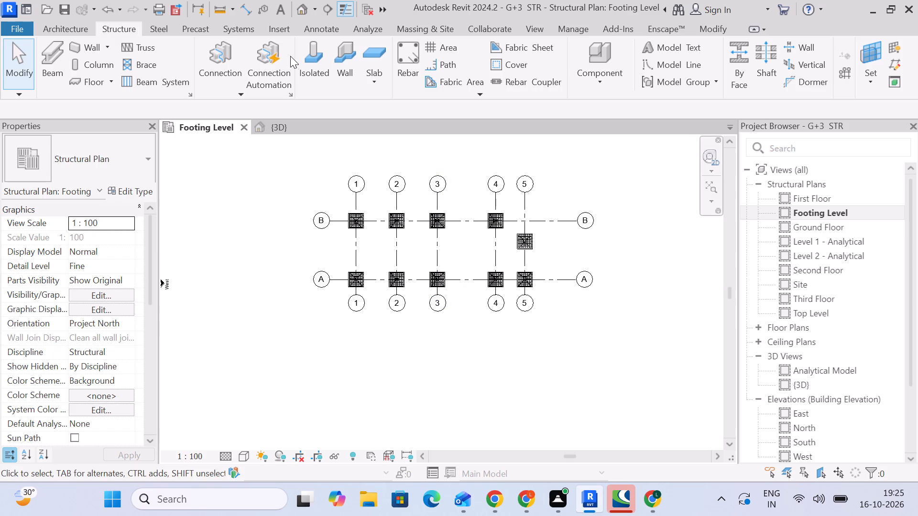
click(329, 11)
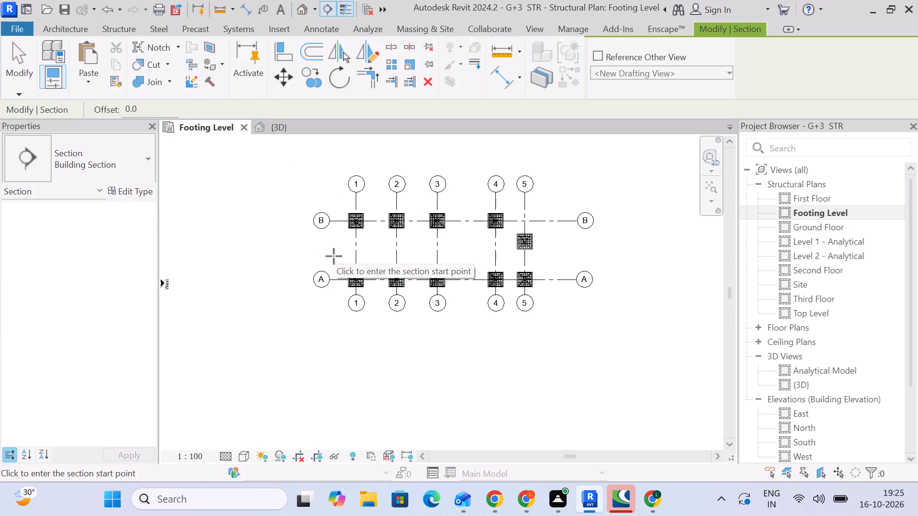
click(334, 256)
click(555, 250)
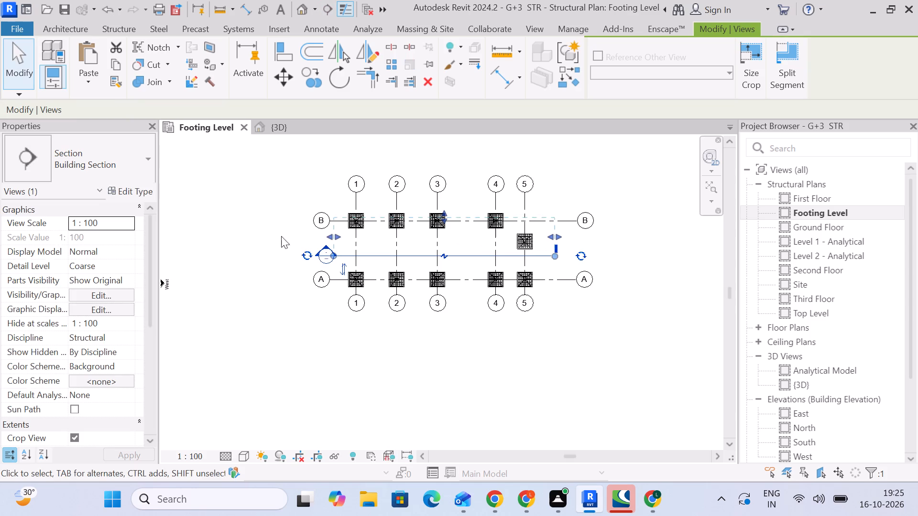
scroll(439, 225, up, 1)
drag(444, 216, 453, 248)
Open the new section's view at the Ground Floor beam on grid 2 and set the detail level to Fine.
right_click(253, 266)
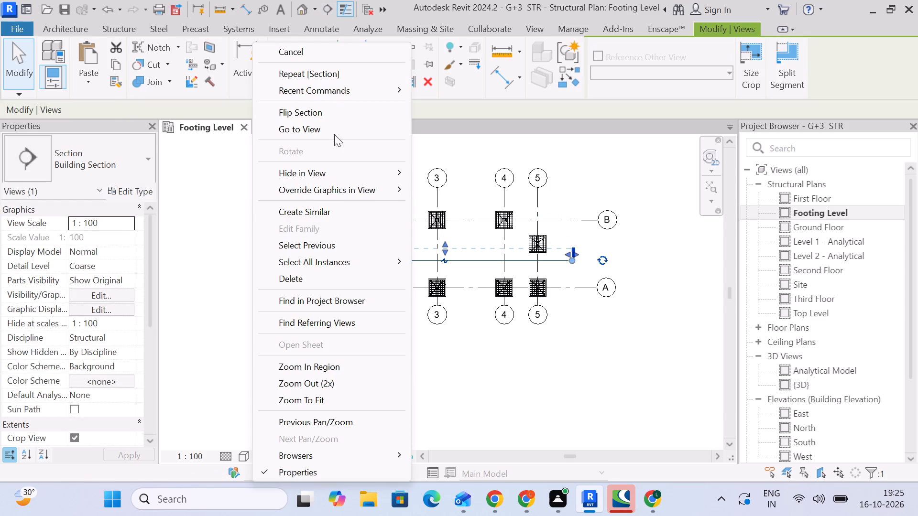
click(342, 130)
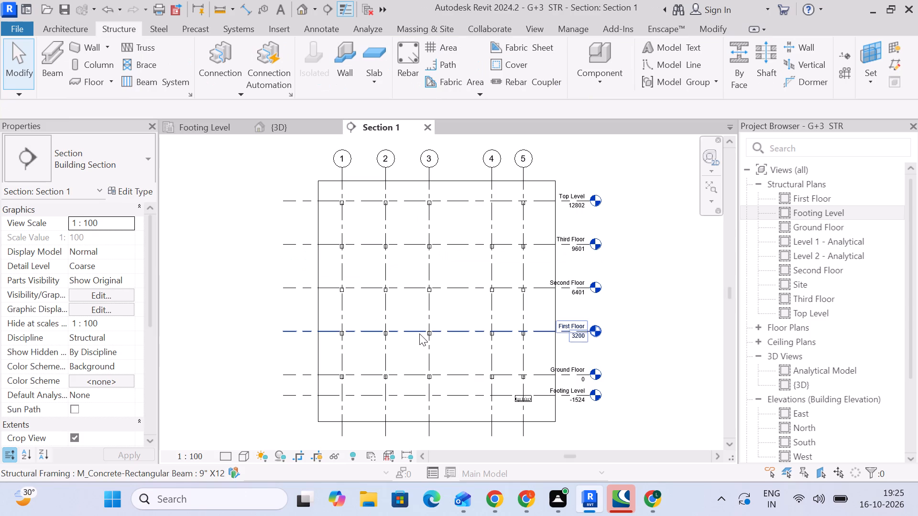
scroll(364, 292, up, 2)
middle_drag(459, 319, 431, 257)
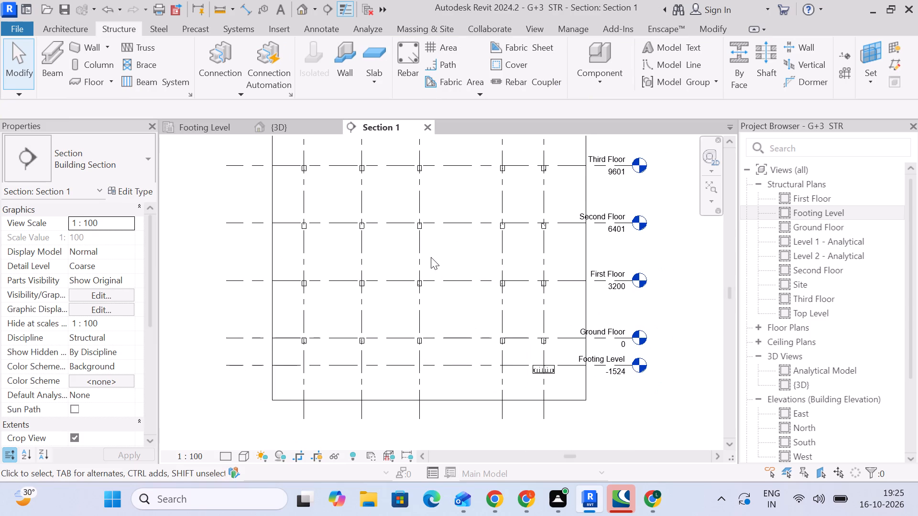
middle_drag(424, 231, 416, 288)
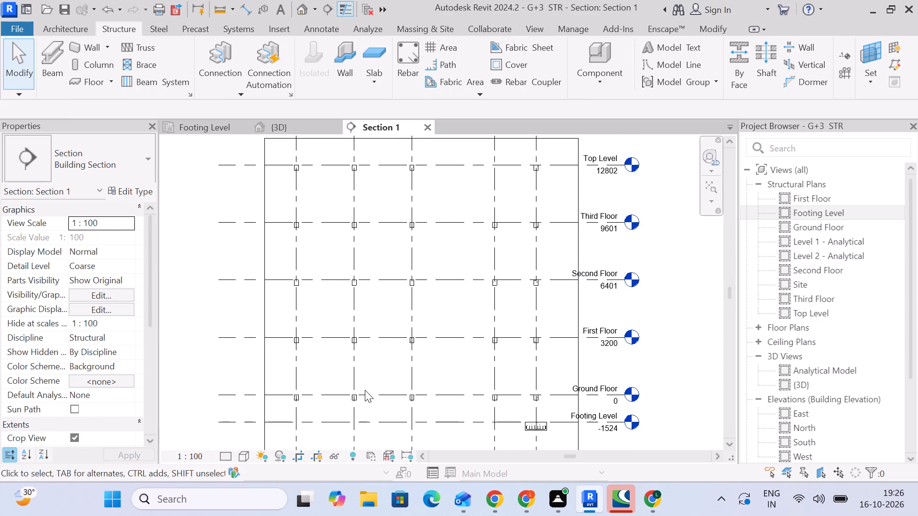
scroll(331, 405, up, 4)
scroll(246, 409, up, 5)
scroll(305, 377, up, 8)
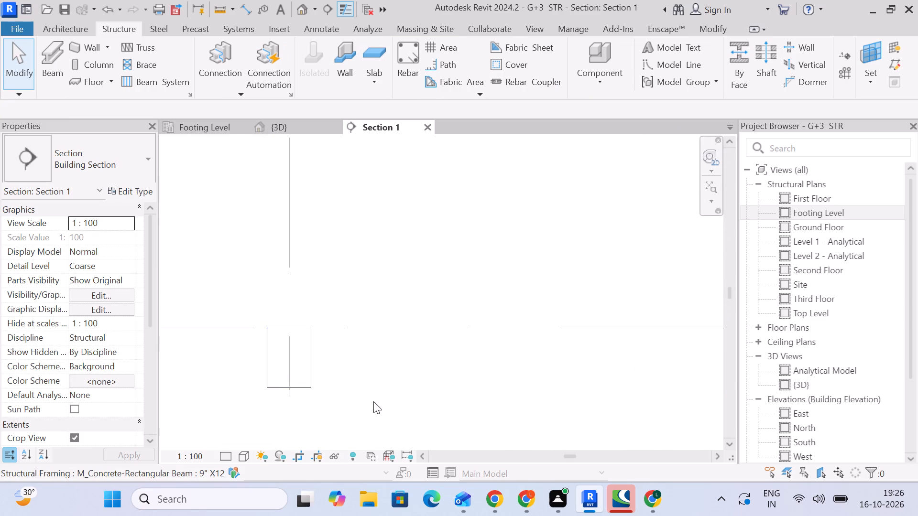
middle_drag(373, 401, 425, 287)
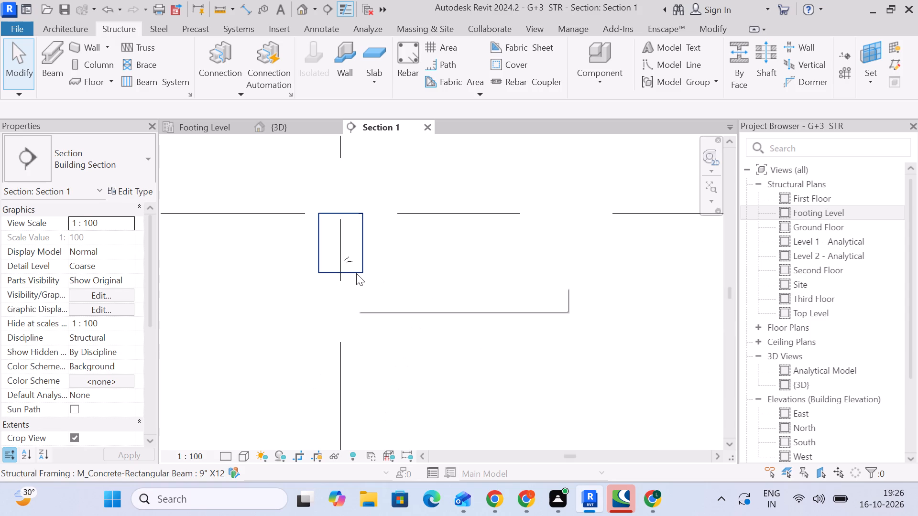
click(219, 451)
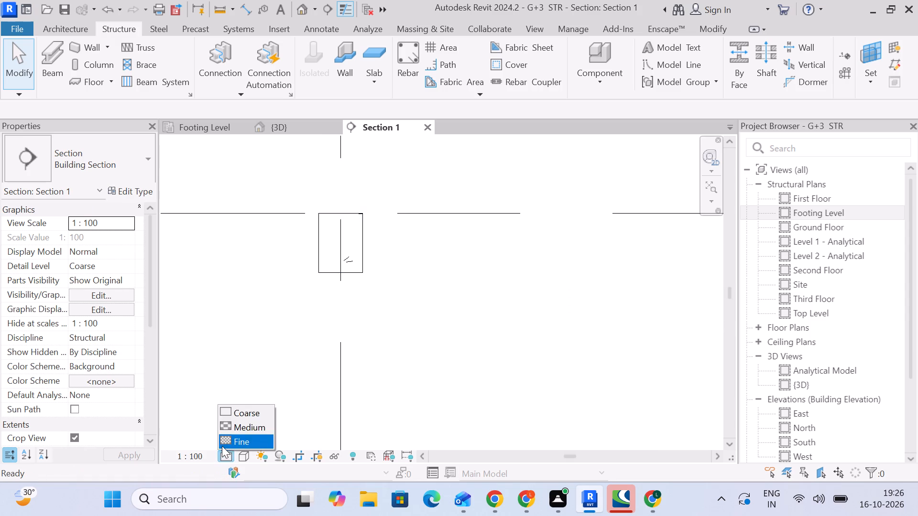
click(223, 442)
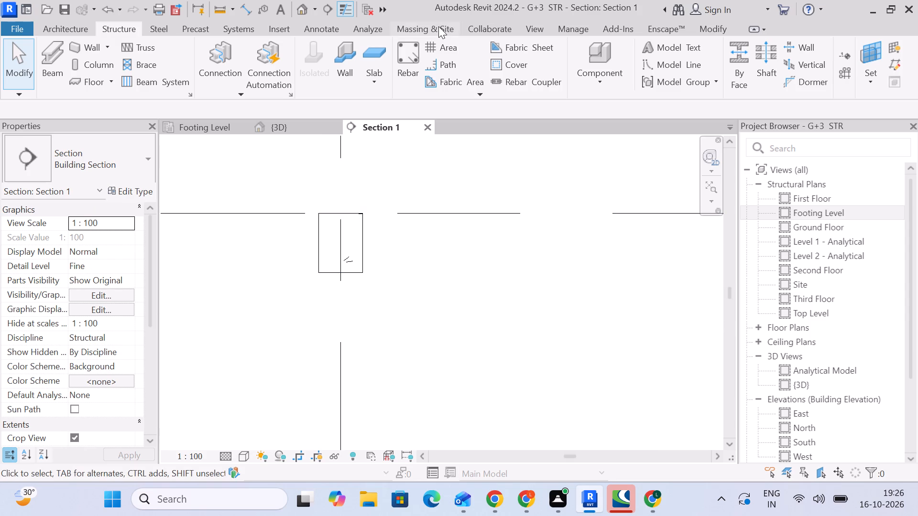
Add a new rebar cover setting named BEAM COVER to the project's rebar cover settings.
click(519, 63)
click(354, 264)
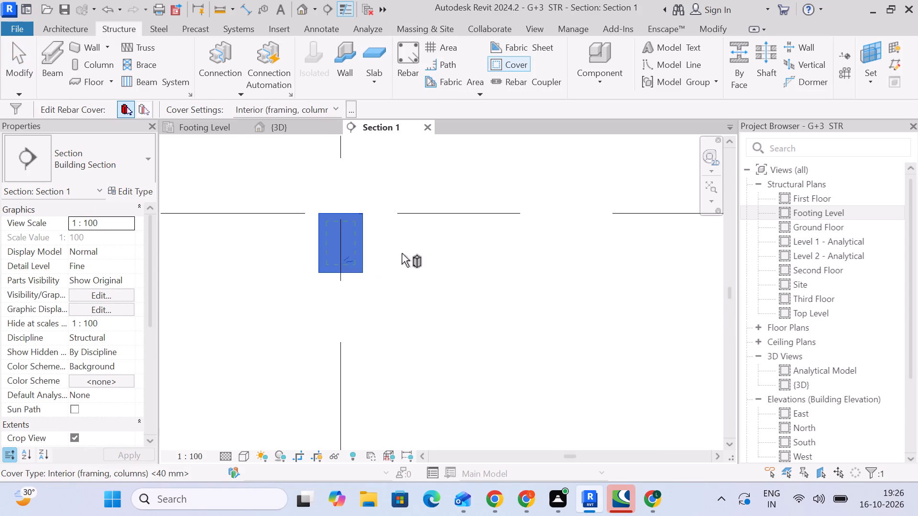
click(332, 107)
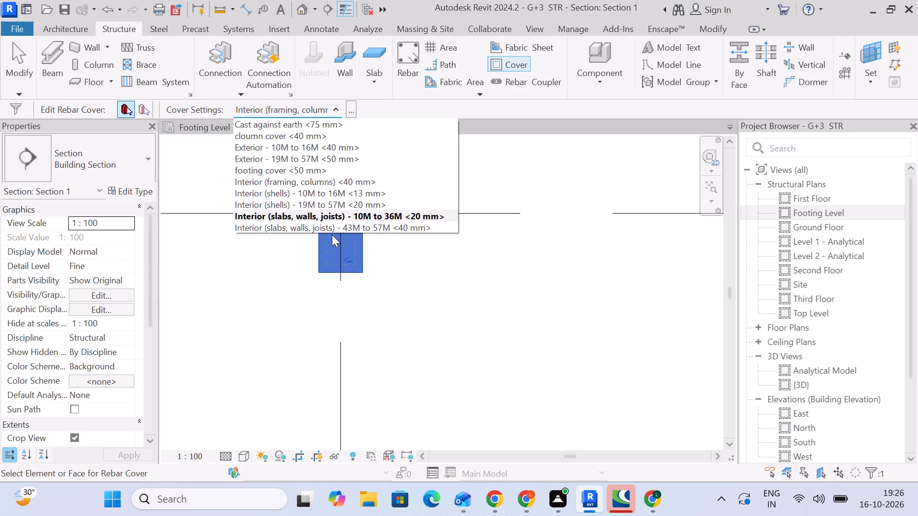
click(354, 107)
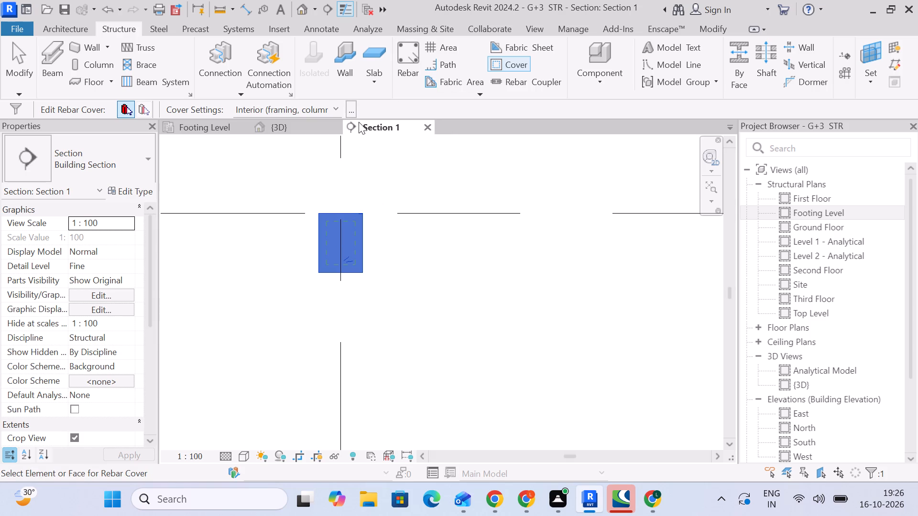
click(352, 106)
click(633, 216)
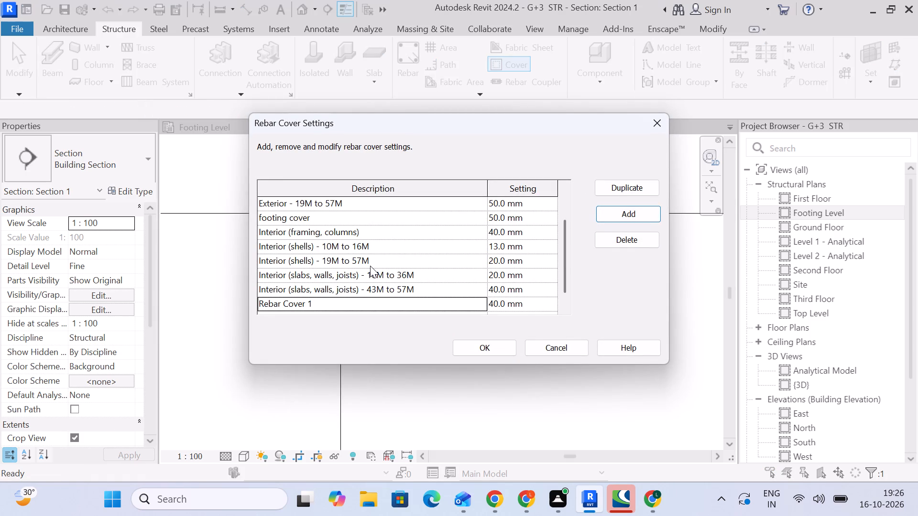
click(351, 301)
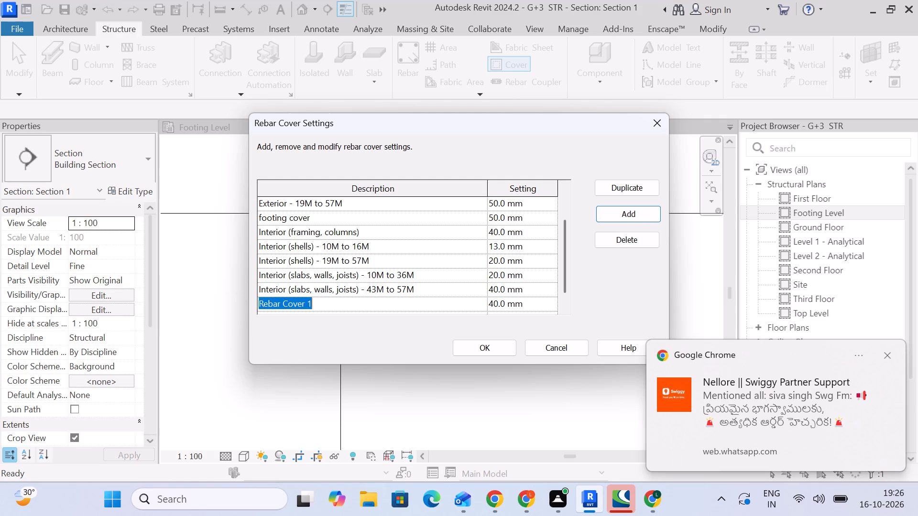
text(EAM RE)
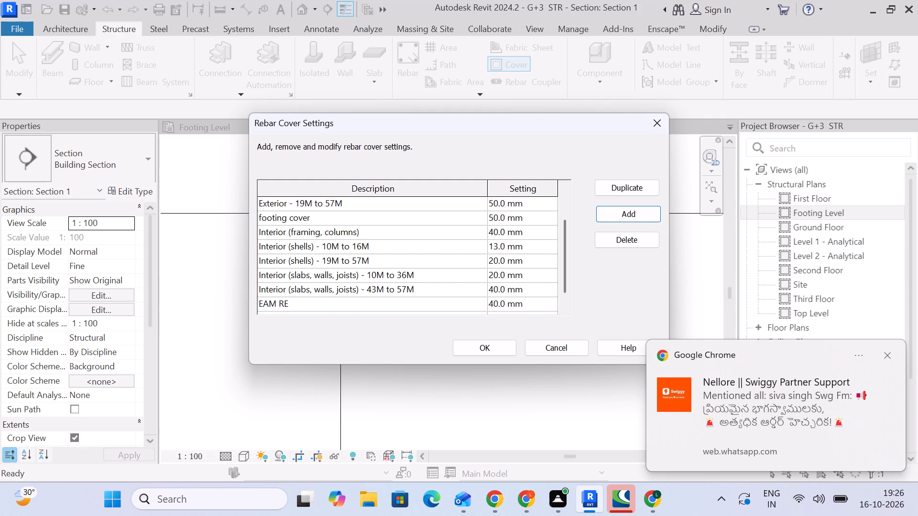
key(BackSpace)
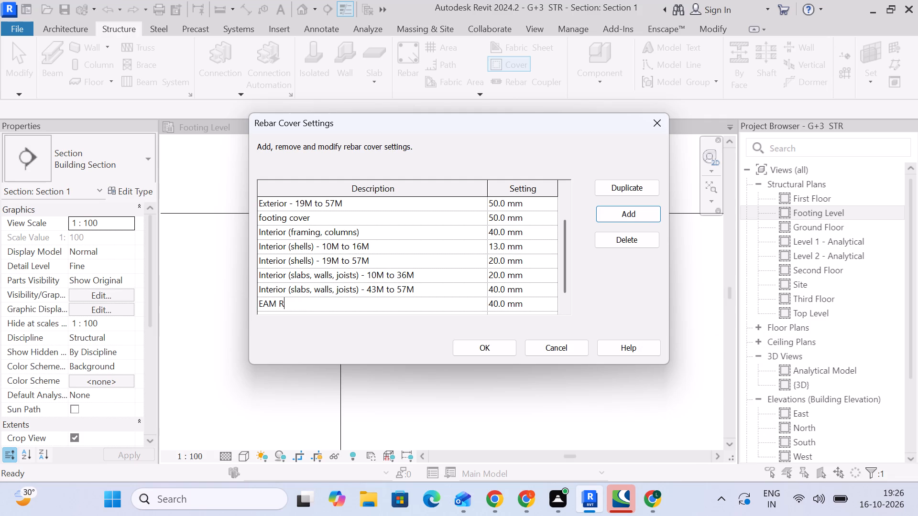
key(BackSpace)
key(BackSpace)
key(BackSpace)
key(BackSpace)
key(BackSpace)
key(BackSpace)
text(BEA)
text(M)
key(space)
text(COVER)
key(space)
text(DE)
key(p)
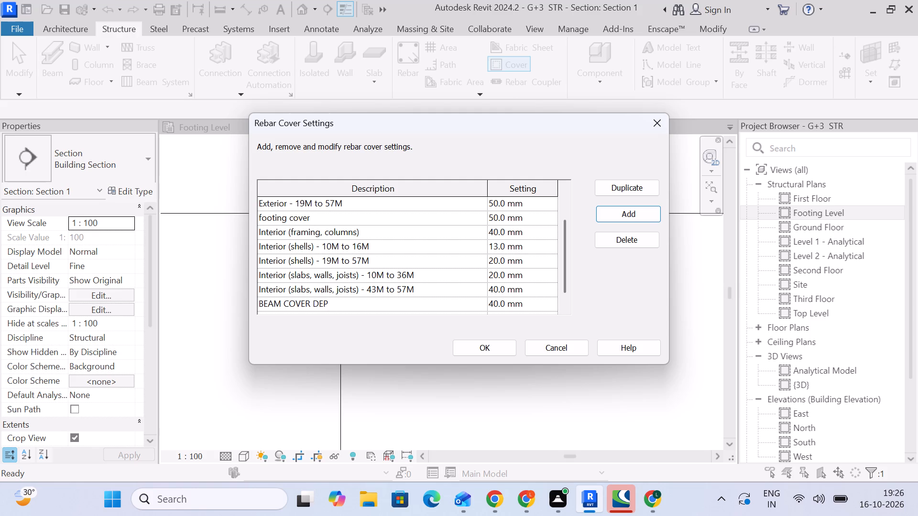
key(BackSpace)
key(BackSpace)
key(BackSpace)
key(BackSpace)
click(491, 351)
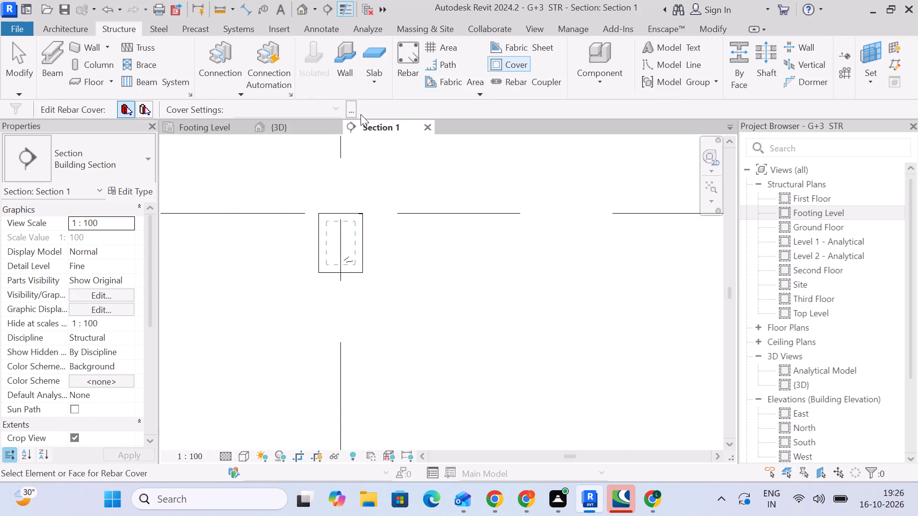
Set the BEAM COVER rebar cover setting to 25 mm.
click(353, 113)
scroll(259, 250, down, 5)
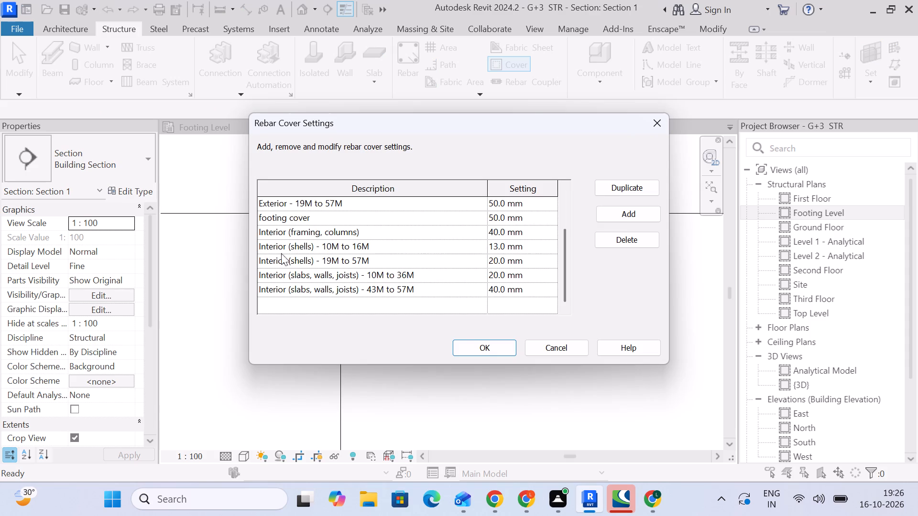
scroll(343, 259, down, 5)
scroll(391, 271, up, 6)
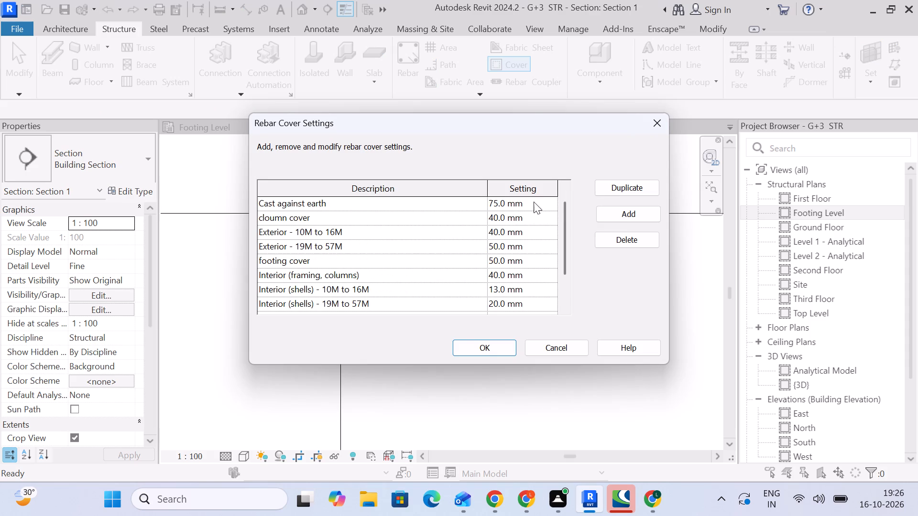
click(534, 202)
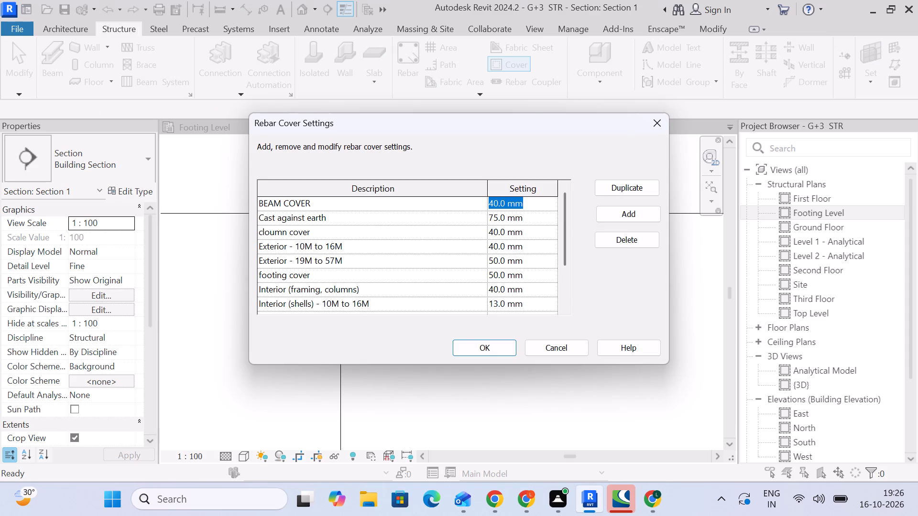
text(25)
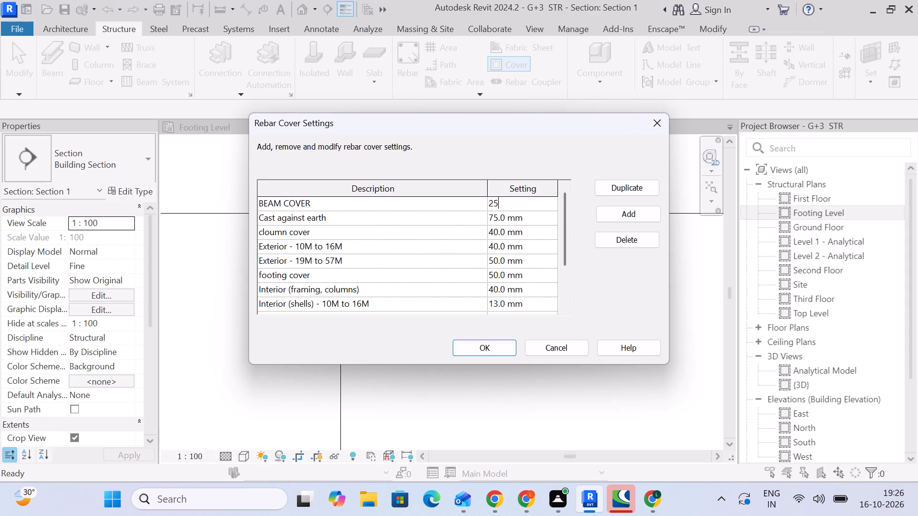
key(Return)
click(489, 350)
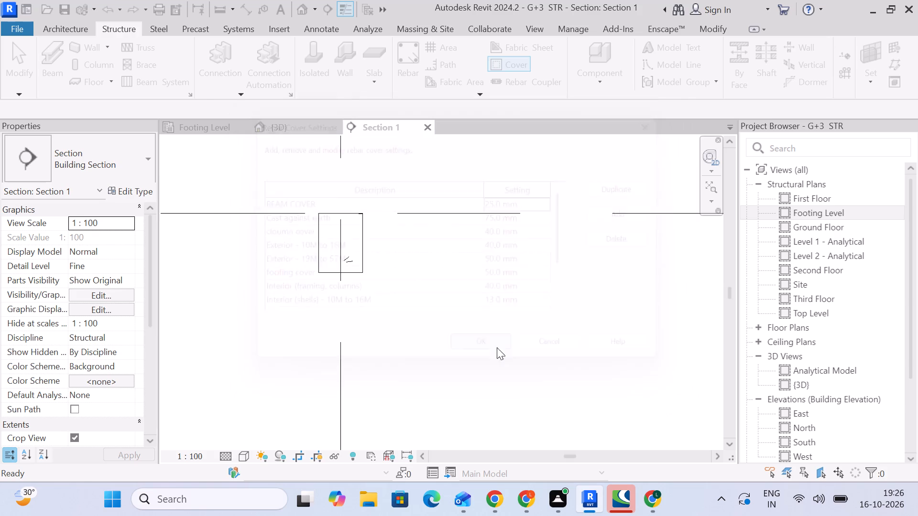
Assign the BEAM COVER <25 mm> rebar cover to the first two Ground Floor beams in the section, at adjacent grids.
click(358, 231)
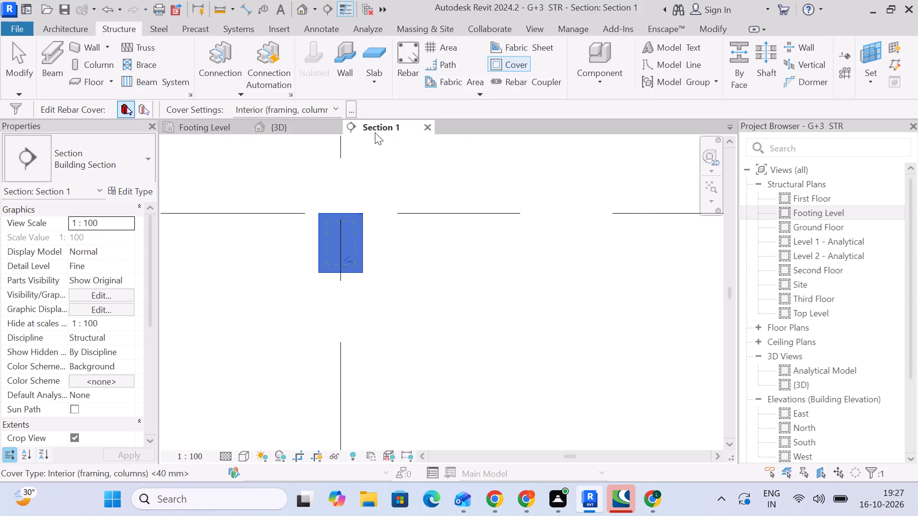
click(337, 109)
click(332, 127)
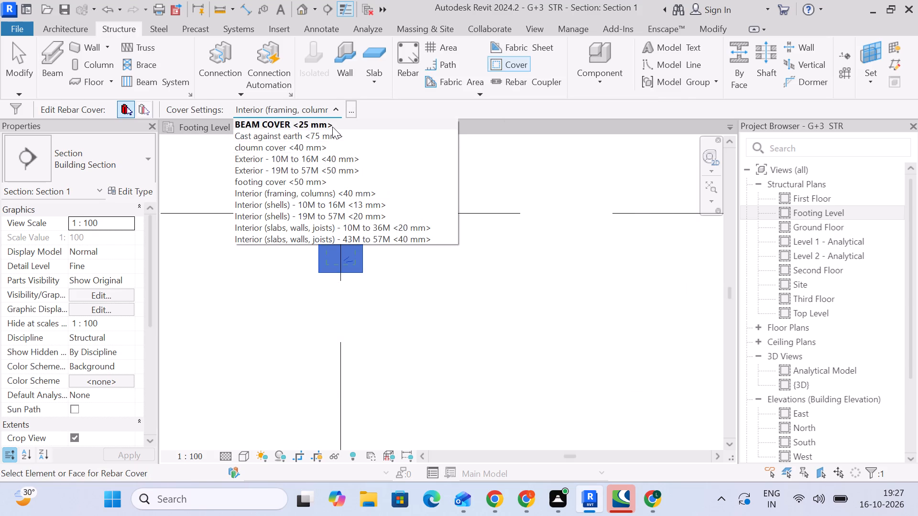
scroll(398, 261, down, 5)
middle_drag(707, 319, 582, 316)
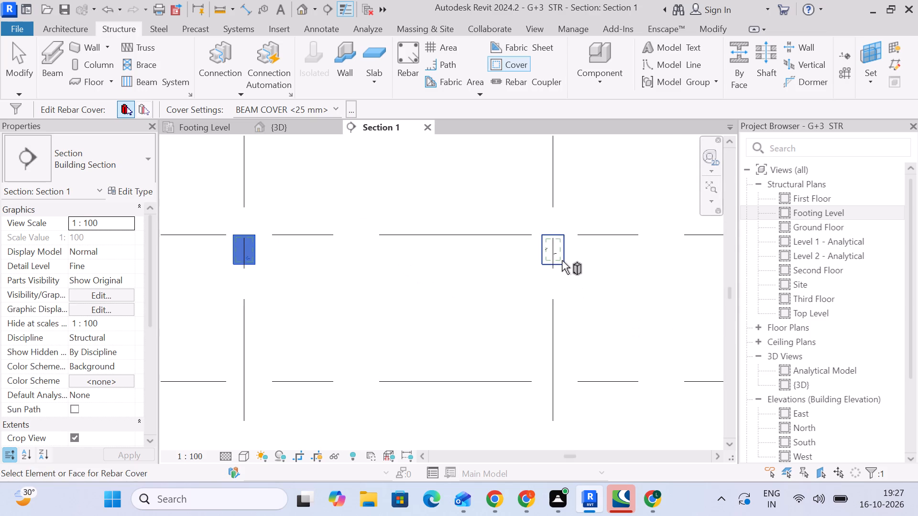
click(562, 260)
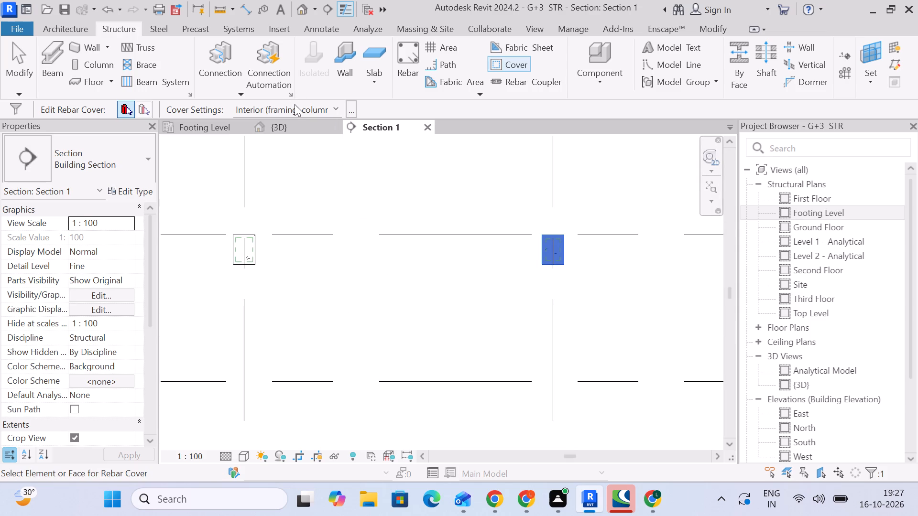
click(295, 104)
click(320, 124)
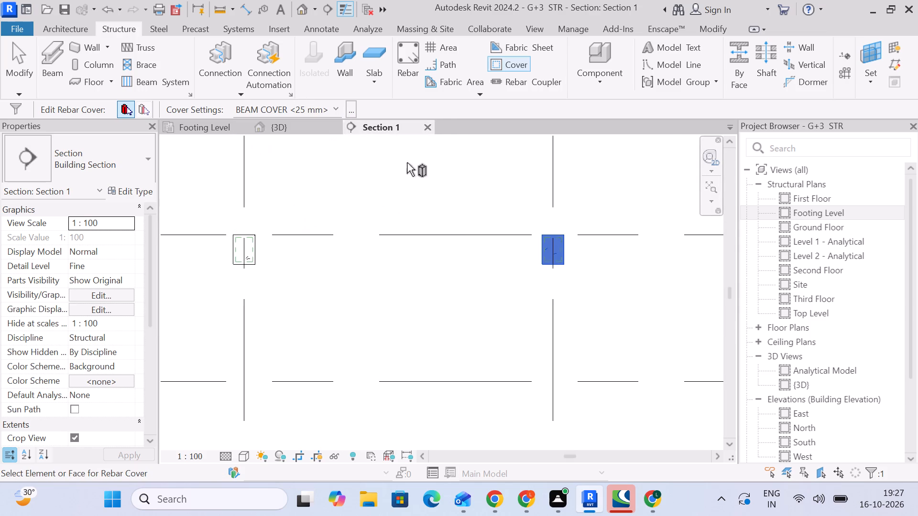
Assign the BEAM COVER <25 mm> rebar cover to the third and fourth Ground Floor beams along the section.
middle_drag(605, 263, 335, 232)
scroll(338, 226, down, 11)
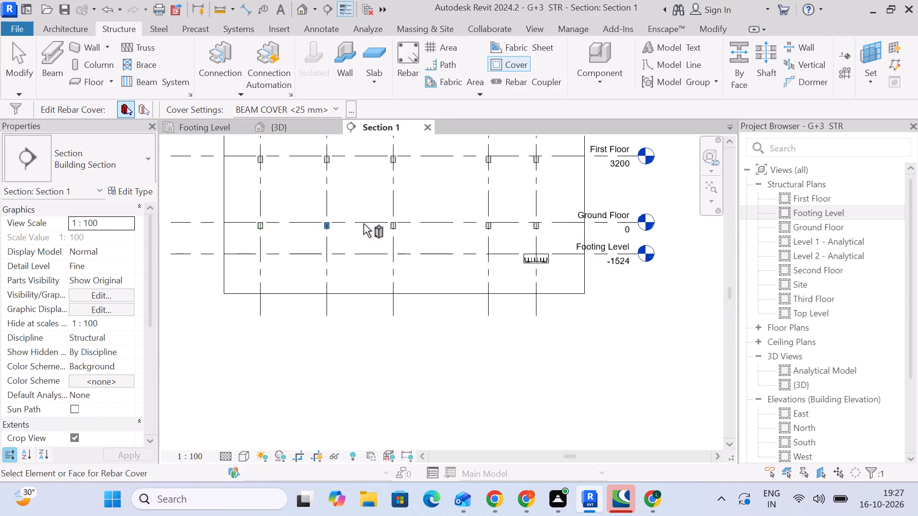
scroll(387, 219, up, 9)
click(415, 226)
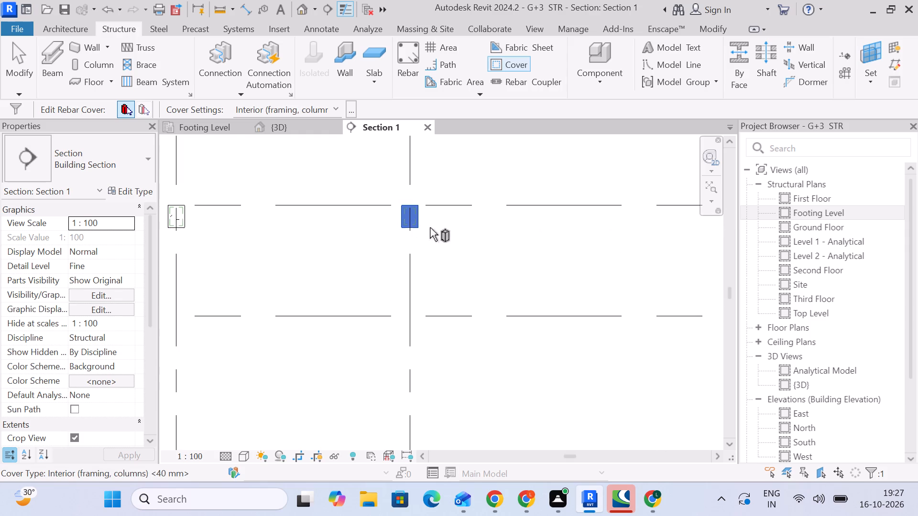
click(330, 104)
click(314, 124)
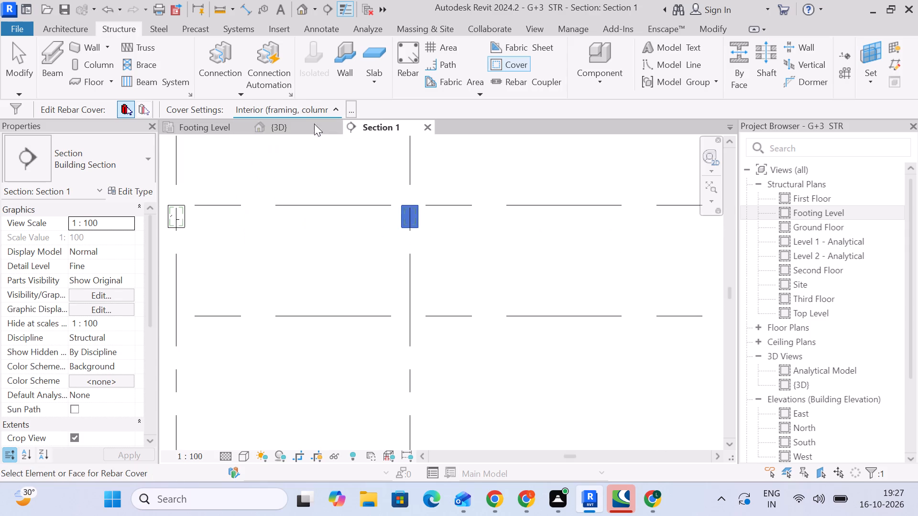
scroll(507, 278, down, 4)
middle_drag(555, 281, 378, 286)
scroll(476, 245, up, 3)
click(463, 252)
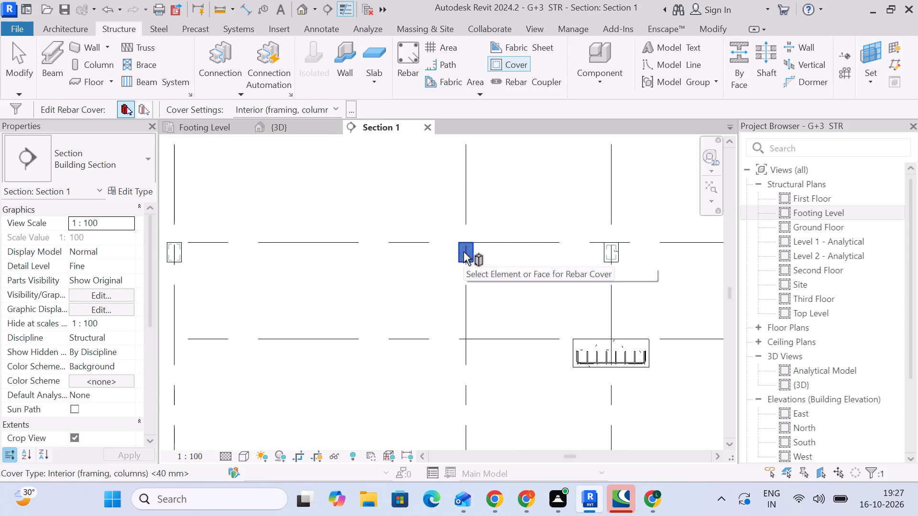
click(324, 103)
click(327, 125)
Assign the BEAM COVER <25 mm> rebar cover to the last Ground Floor beam, directly above the reinforced footing.
middle_drag(506, 251, 254, 224)
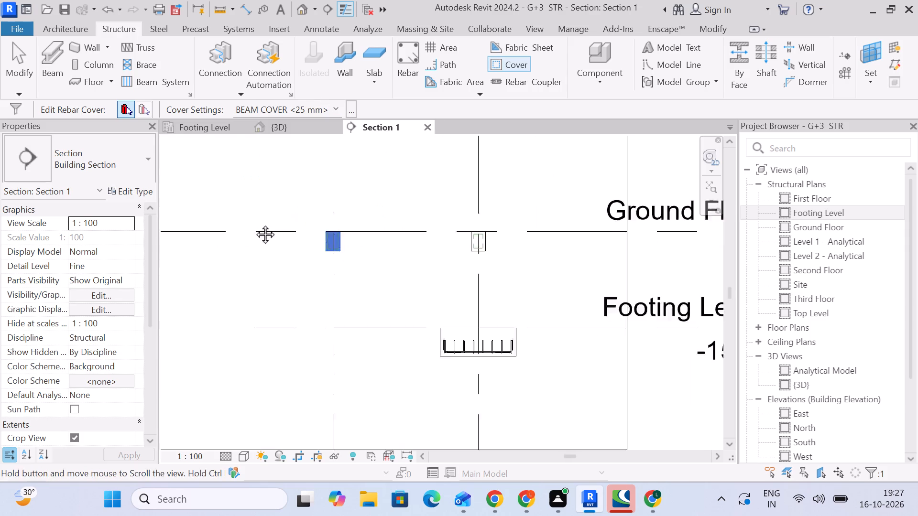
middle_drag(254, 224, 241, 224)
scroll(363, 222, up, 3)
click(329, 233)
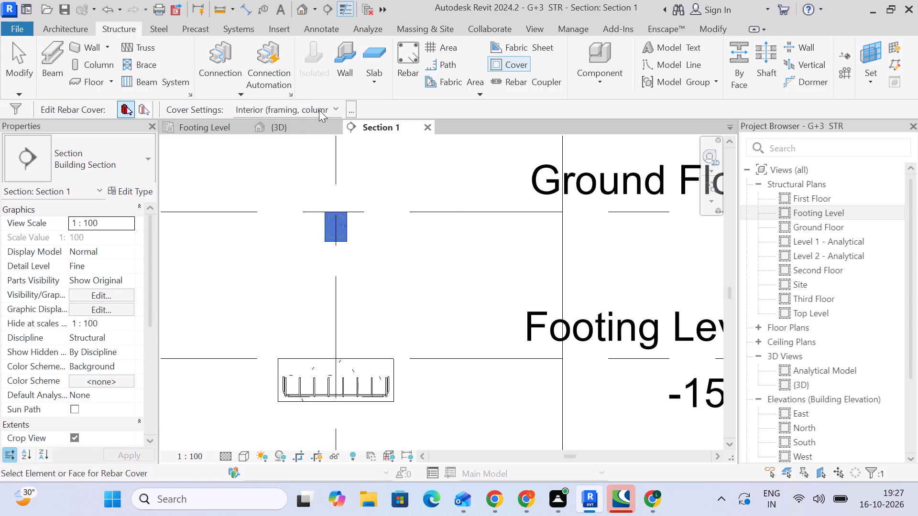
click(319, 109)
click(314, 125)
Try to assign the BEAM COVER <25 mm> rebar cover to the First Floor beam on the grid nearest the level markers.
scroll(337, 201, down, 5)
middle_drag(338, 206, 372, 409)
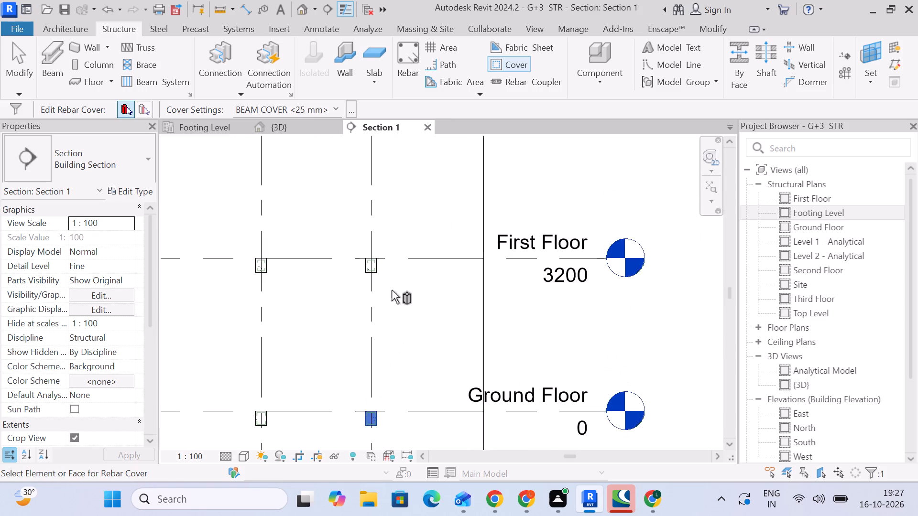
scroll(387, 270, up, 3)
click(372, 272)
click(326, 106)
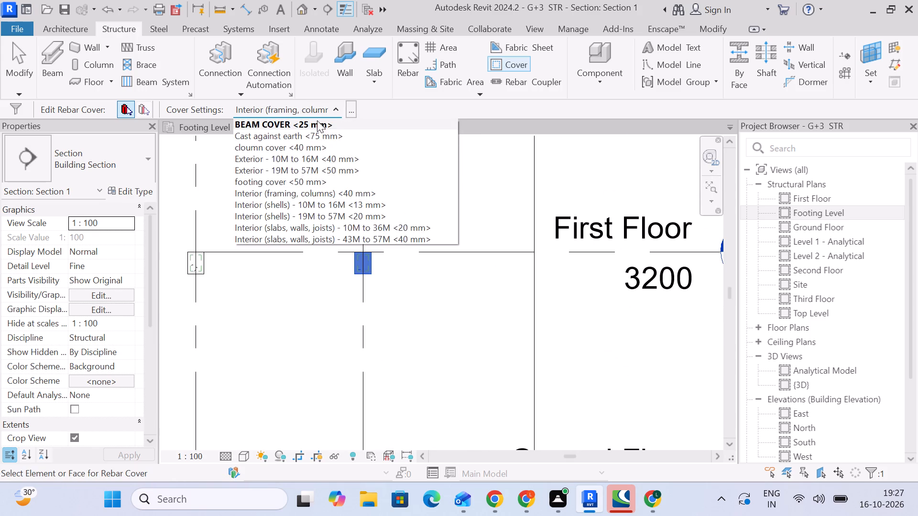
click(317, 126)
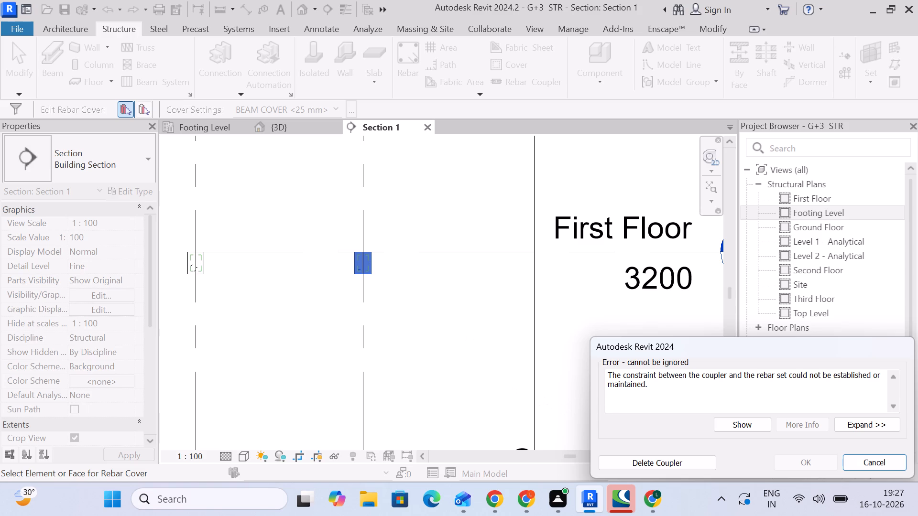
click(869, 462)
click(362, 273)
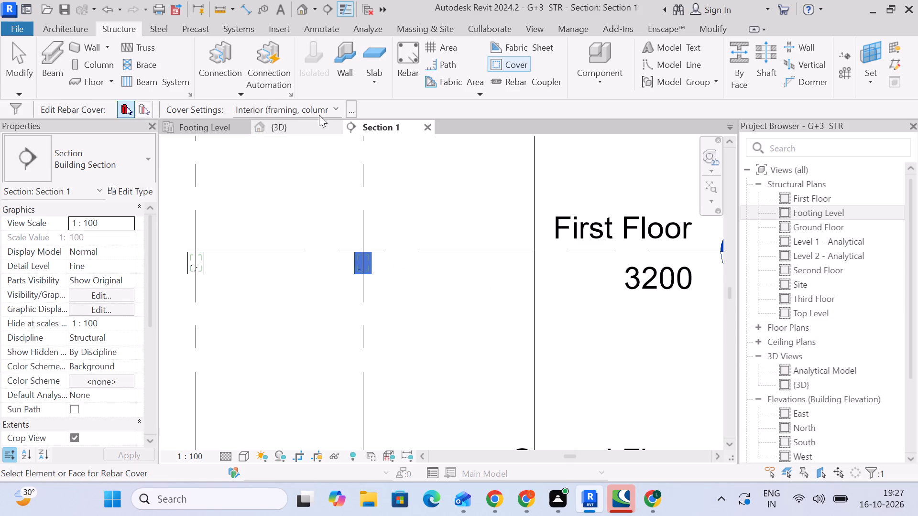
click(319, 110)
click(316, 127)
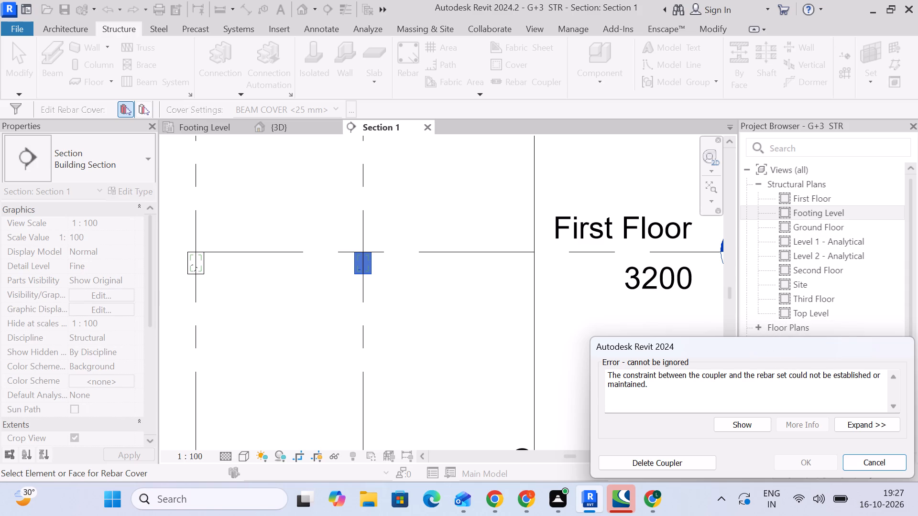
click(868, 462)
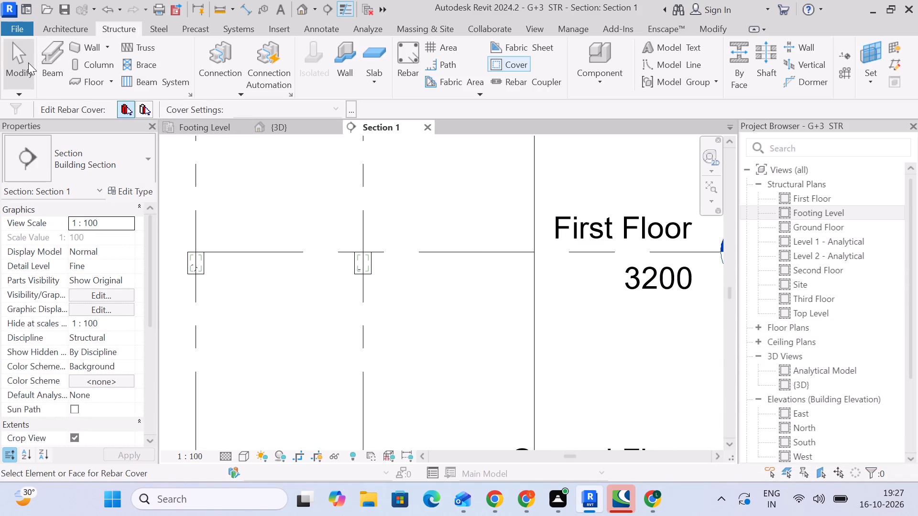
In the 3D view, assign the BEAM COVER <25 mm> rebar cover to the First Floor beam along grid A meeting the grid 5 column.
click(28, 63)
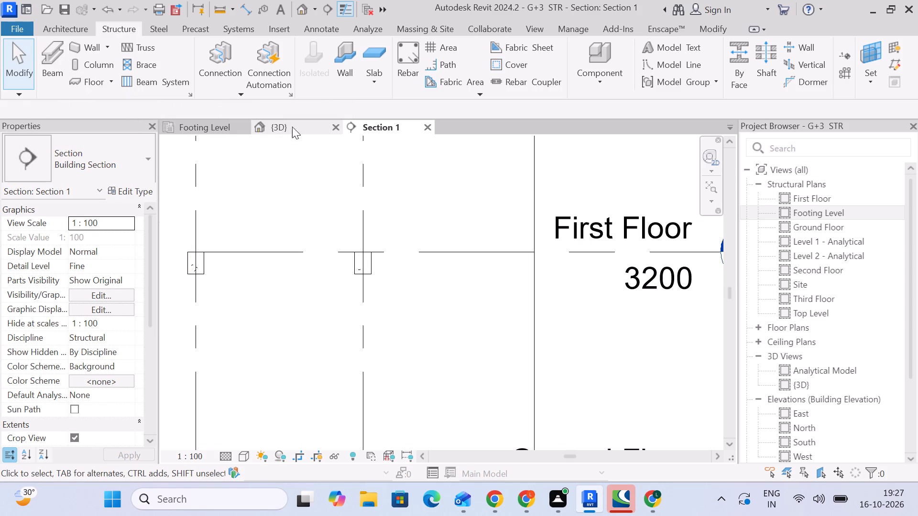
click(283, 125)
scroll(473, 333, up, 10)
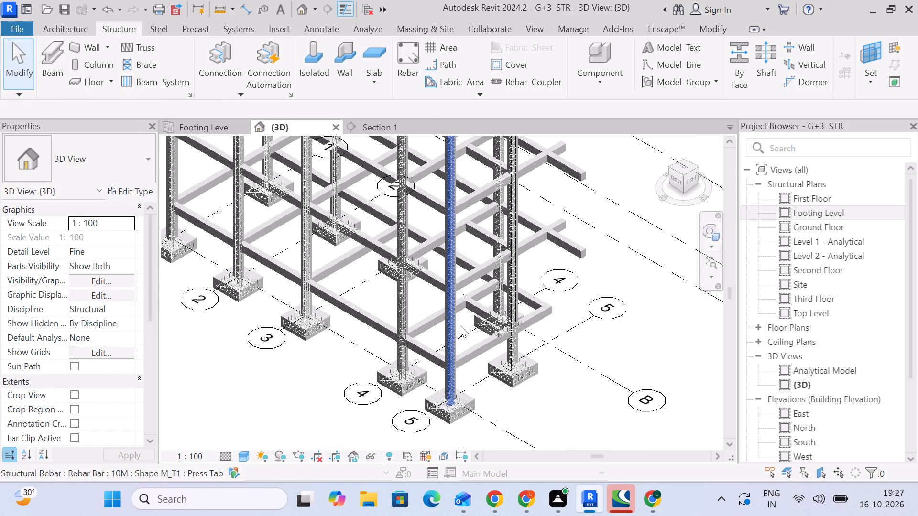
scroll(457, 318, up, 6)
middle_drag(475, 353, 479, 300)
scroll(458, 296, up, 4)
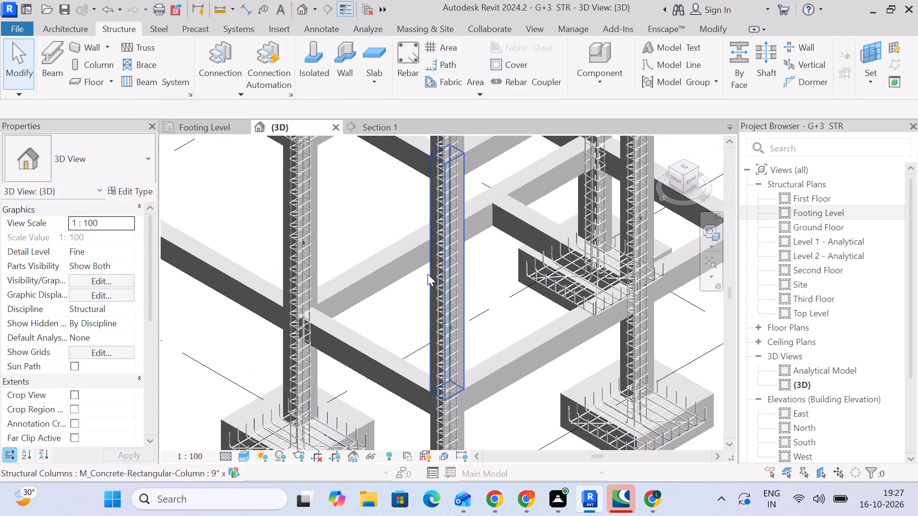
scroll(466, 360, down, 3)
middle_drag(466, 360, 463, 278)
middle_drag(460, 270, 442, 414)
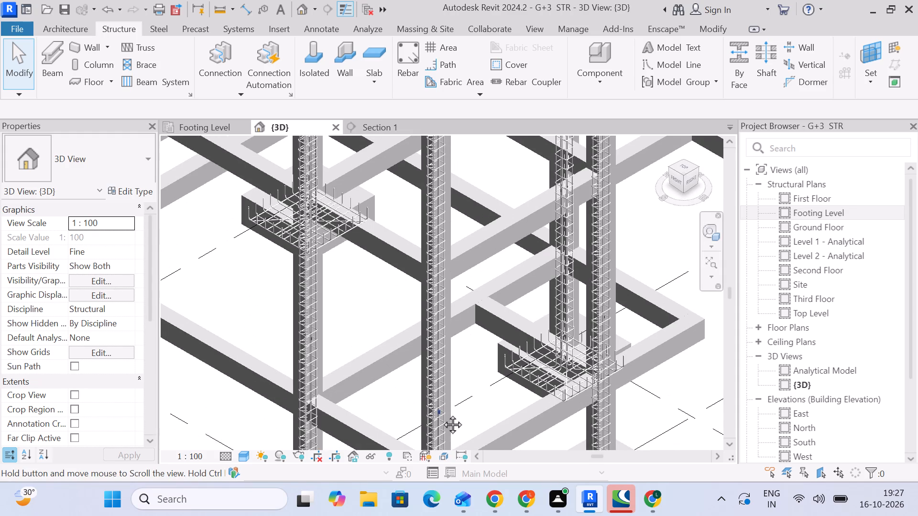
middle_drag(442, 414, 455, 366)
scroll(447, 230, up, 4)
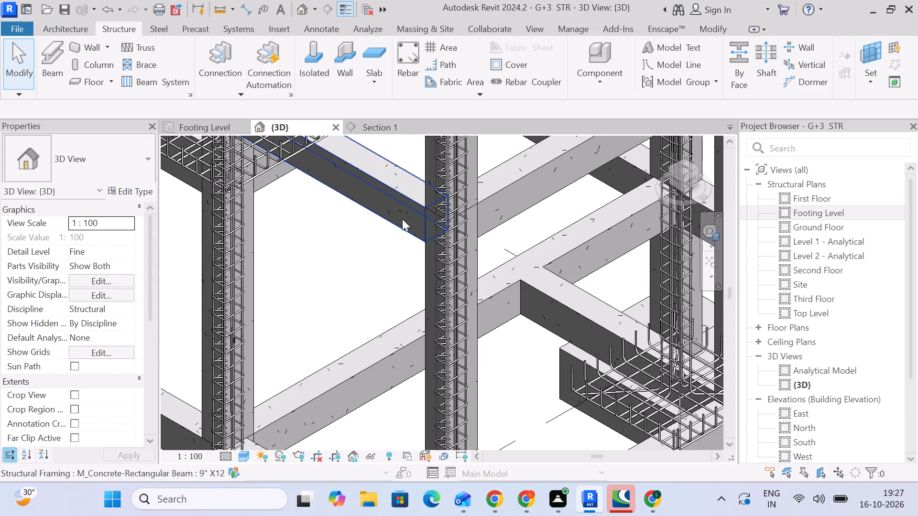
drag(514, 65, 509, 67)
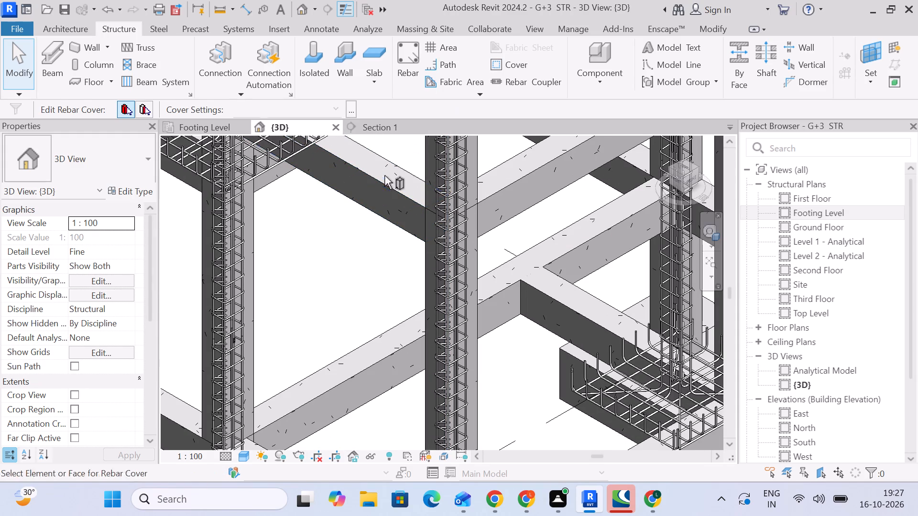
click(380, 182)
click(317, 103)
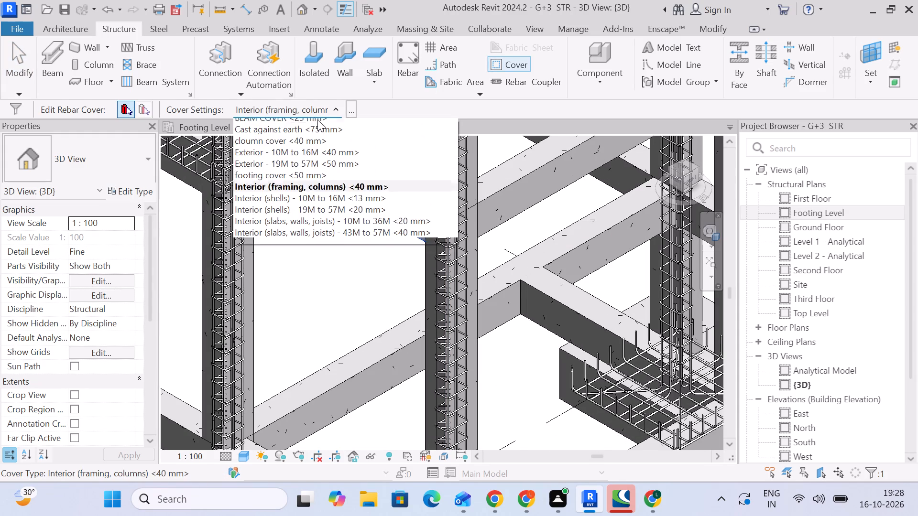
click(318, 123)
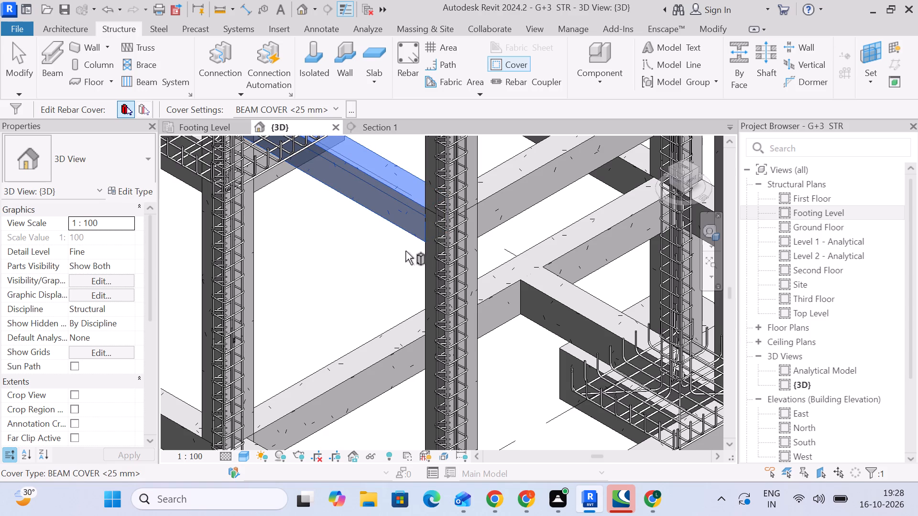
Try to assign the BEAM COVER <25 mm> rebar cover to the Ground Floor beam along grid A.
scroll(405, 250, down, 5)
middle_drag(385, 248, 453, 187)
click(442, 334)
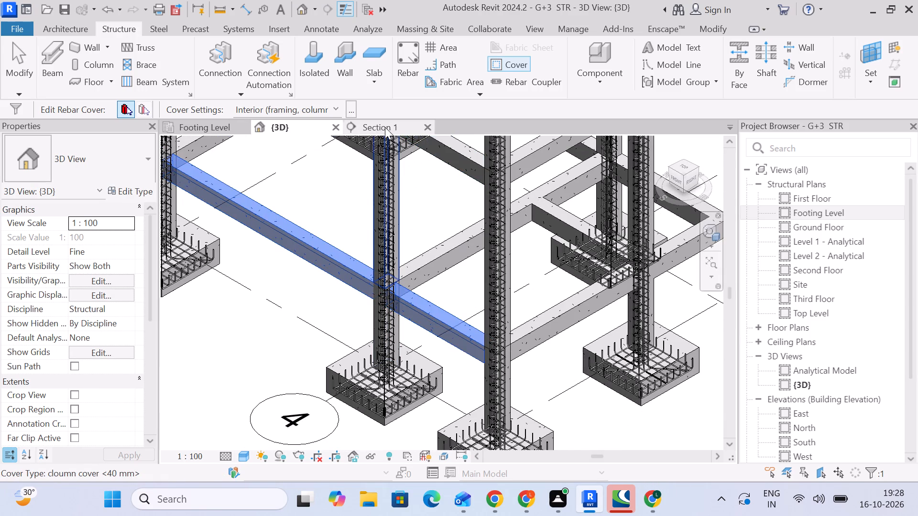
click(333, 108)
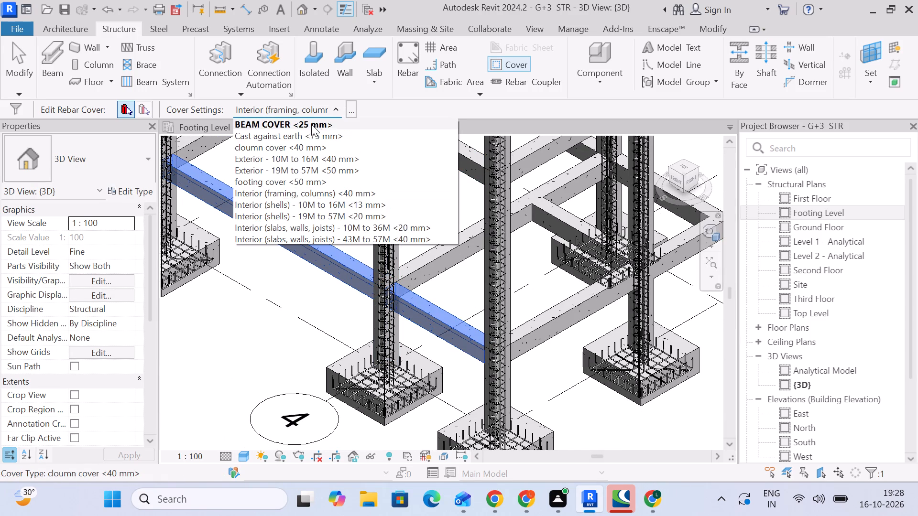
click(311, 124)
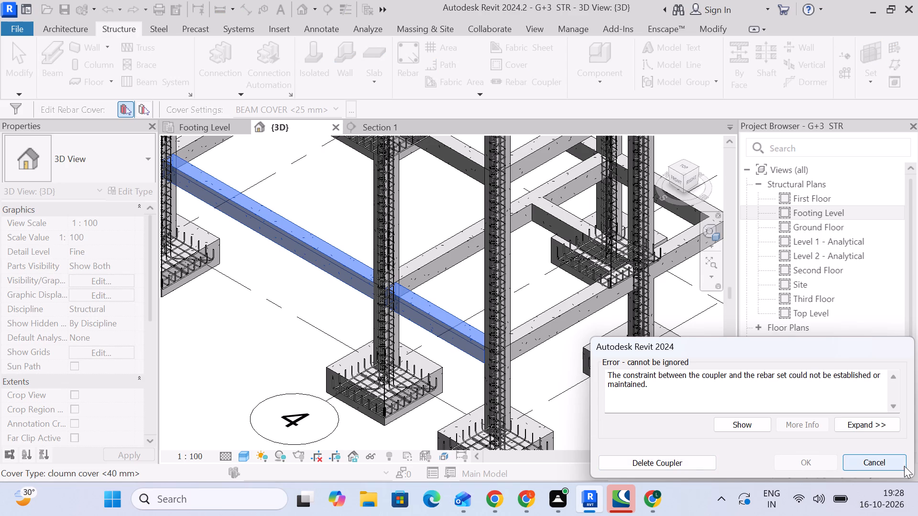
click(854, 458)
Check the rebar cover setting of each Ground Floor cross beam from grid 5 through grid 1 in the 3D view.
scroll(502, 319, up, 9)
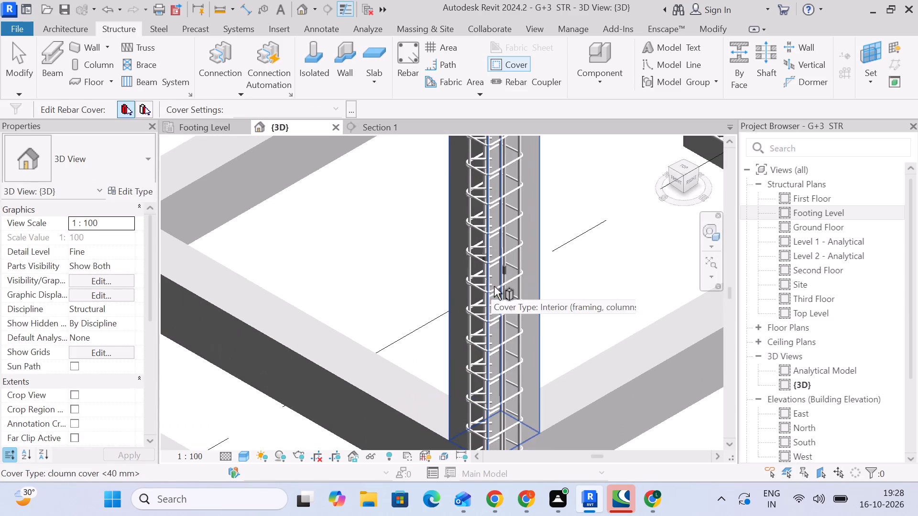
middle_drag(548, 327, 556, 208)
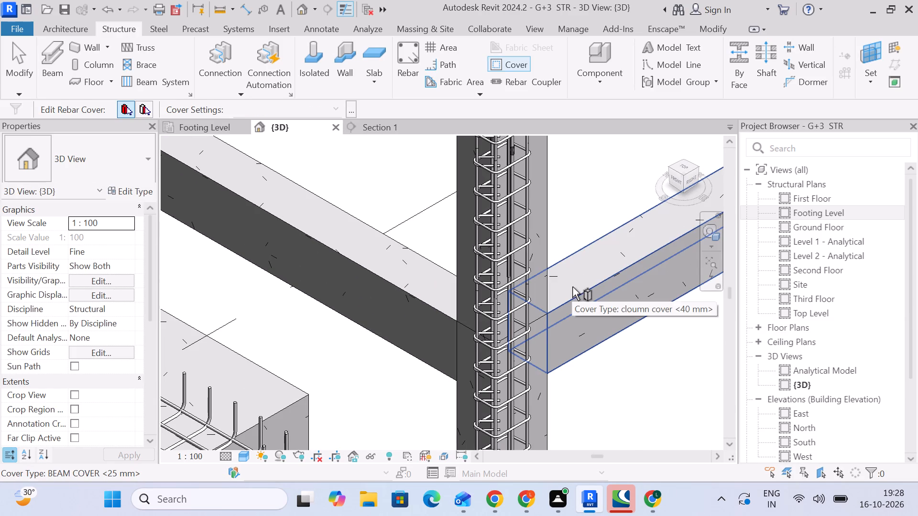
scroll(573, 287, down, 2)
middle_drag(573, 287, 497, 244)
click(506, 244)
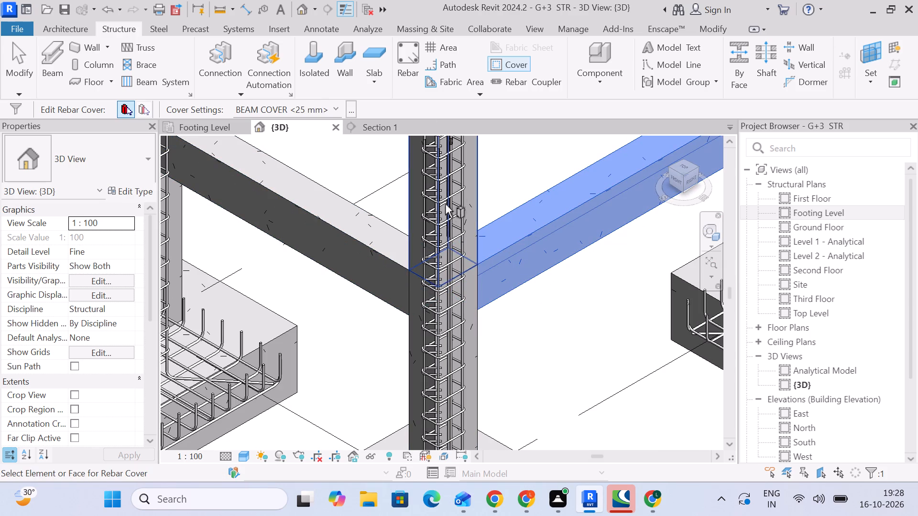
scroll(398, 287, down, 5)
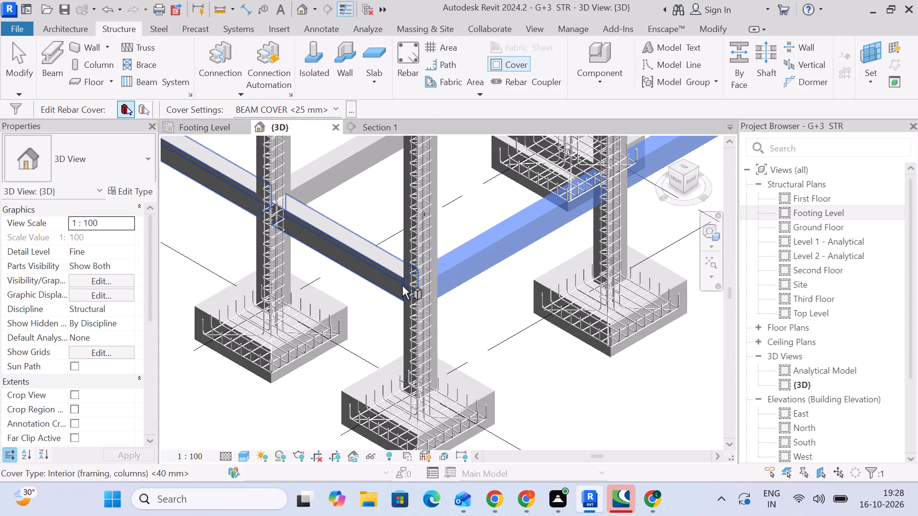
scroll(402, 286, down, 5)
click(371, 219)
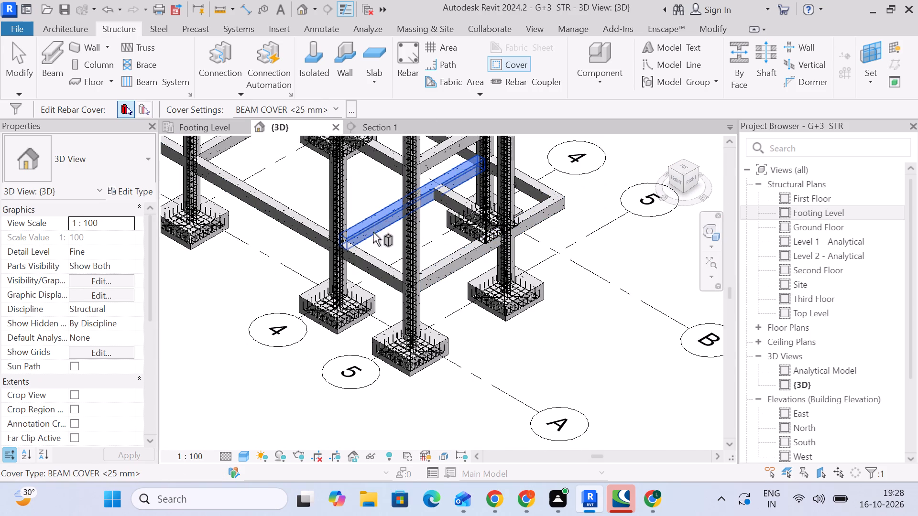
middle_drag(309, 172, 439, 333)
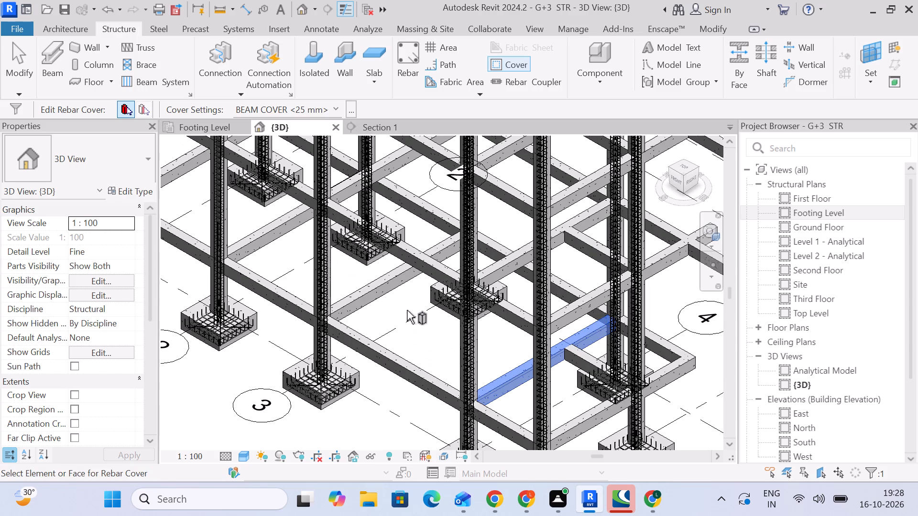
click(392, 287)
click(290, 215)
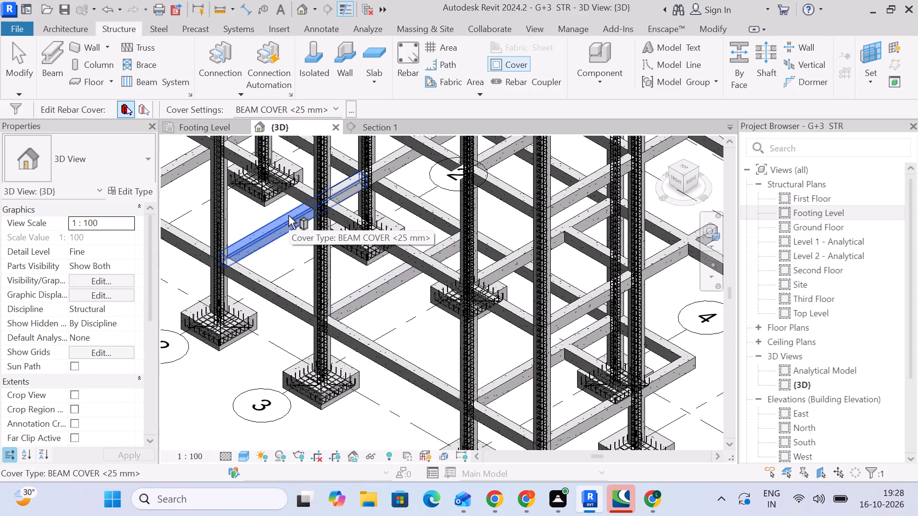
middle_drag(288, 215, 392, 293)
click(295, 241)
scroll(295, 241, down, 2)
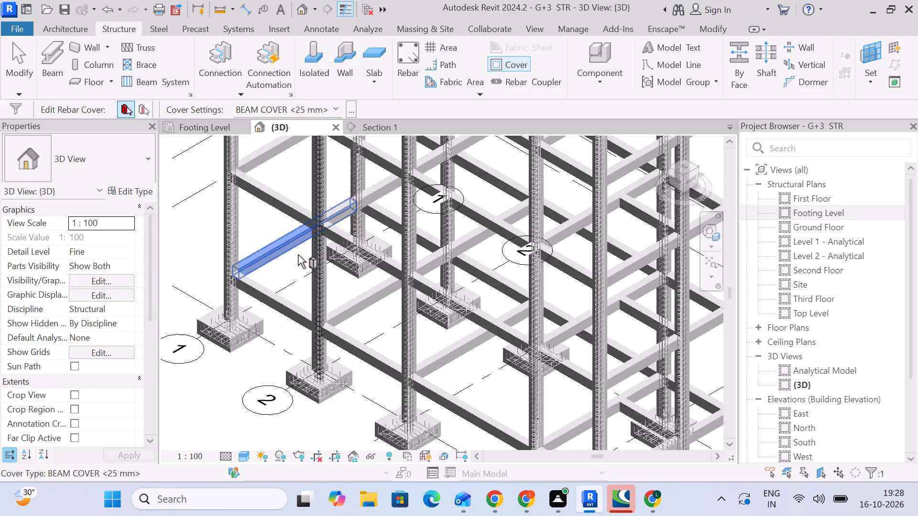
scroll(298, 255, down, 1)
middle_drag(370, 285, 325, 230)
scroll(360, 264, down, 2)
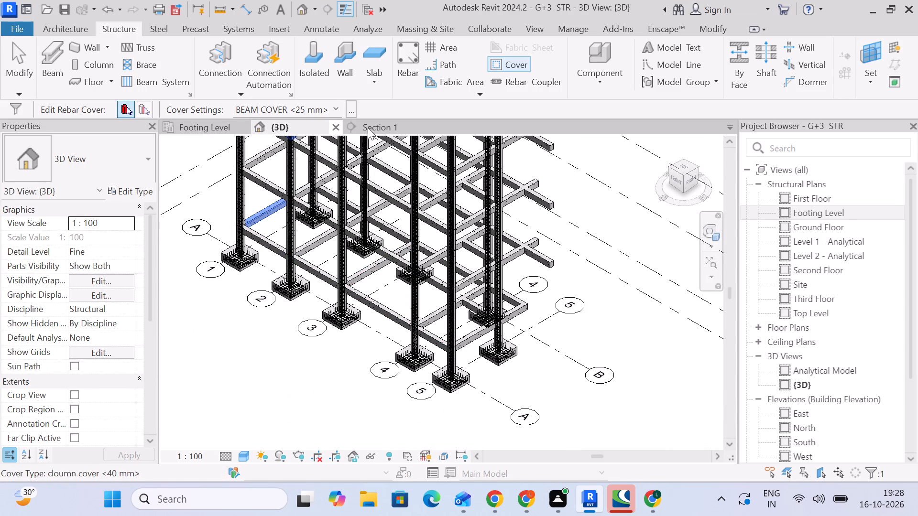
Check the rebar cover of the Ground Floor beam on grid 5 in Section 1, and review the model in 3D.
click(385, 129)
scroll(410, 280, down, 9)
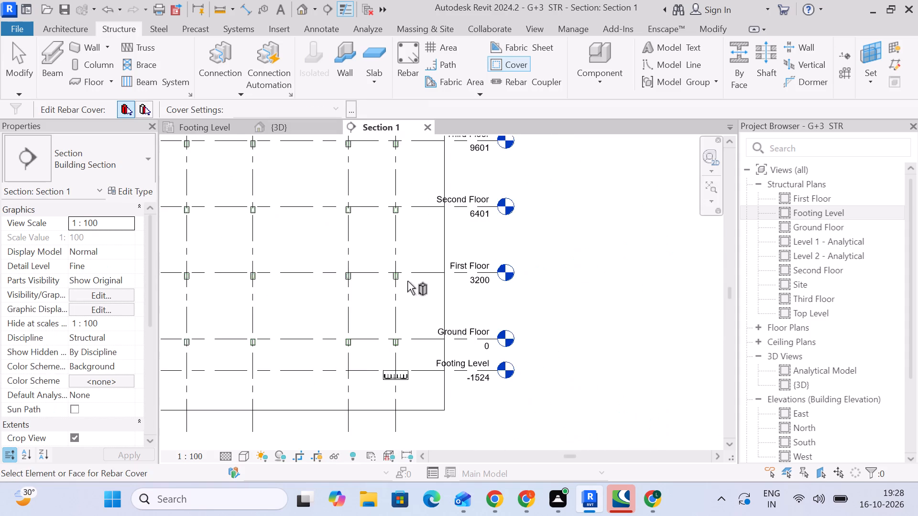
scroll(407, 281, down, 1)
middle_drag(396, 296, 536, 288)
scroll(532, 317, up, 1)
click(540, 329)
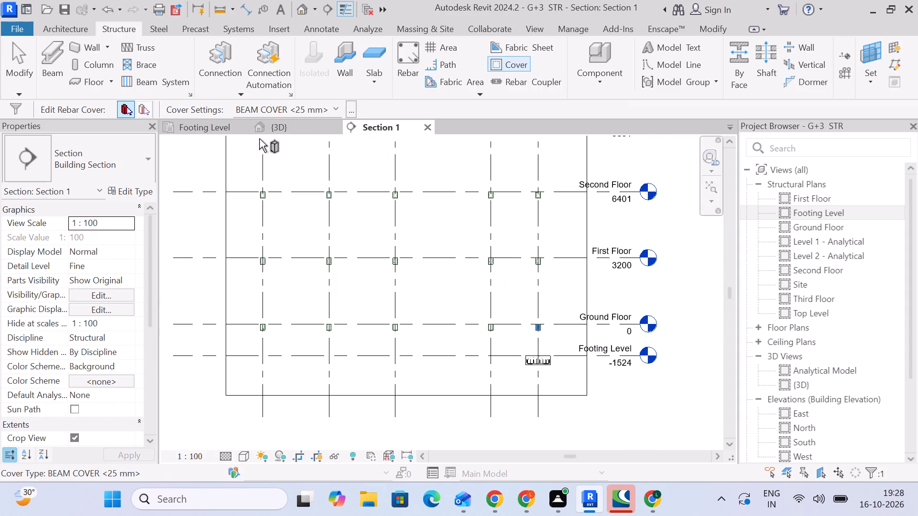
click(276, 131)
middle_drag(324, 175, 319, 321)
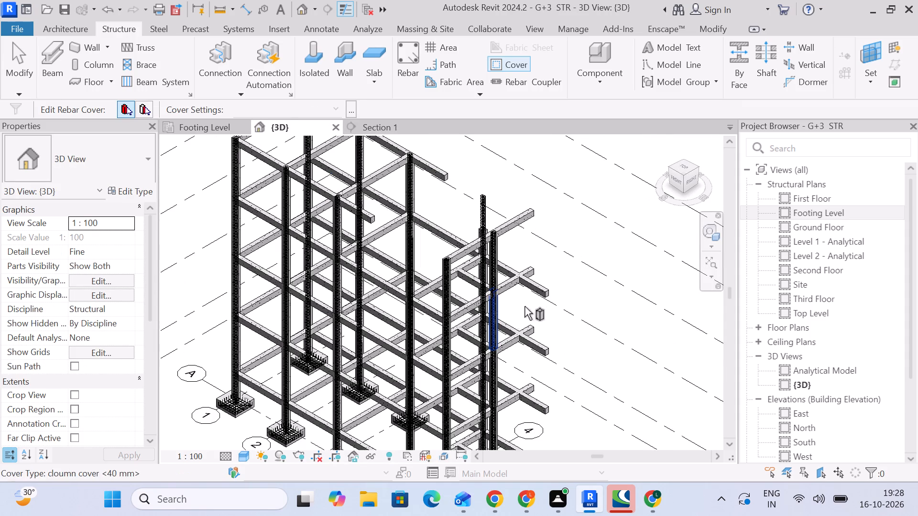
scroll(615, 298, down, 3)
middle_drag(615, 300, 509, 129)
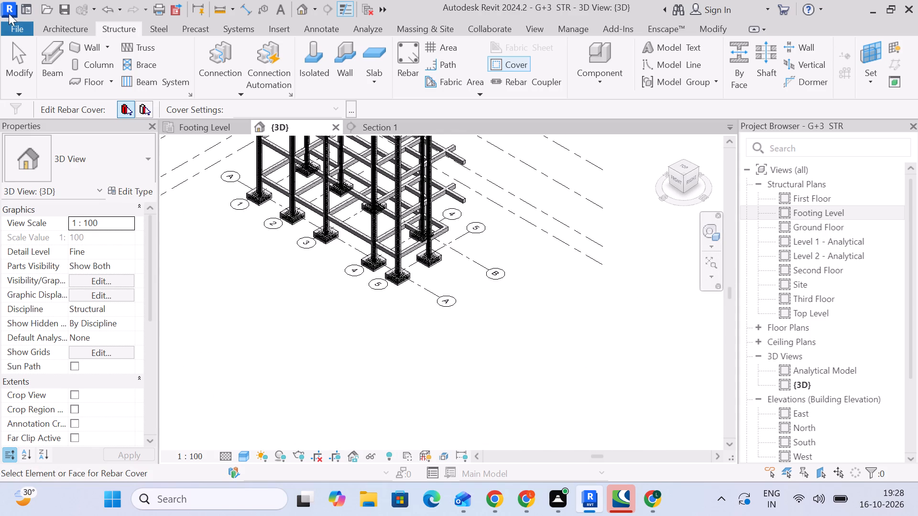
Select the Ground Floor beam on grid 4 in Section 1 and locate it in the 3D view.
drag(21, 73, 29, 78)
drag(193, 122, 197, 127)
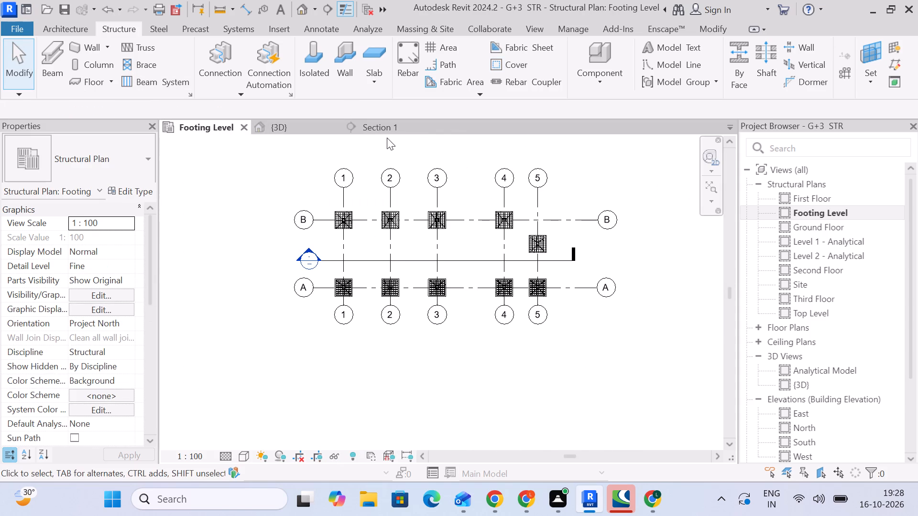
click(387, 138)
click(381, 131)
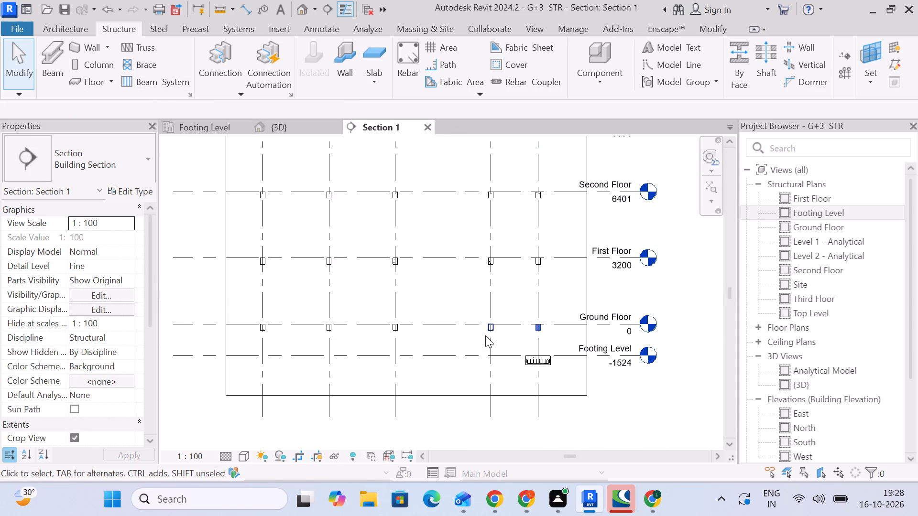
click(488, 332)
click(293, 130)
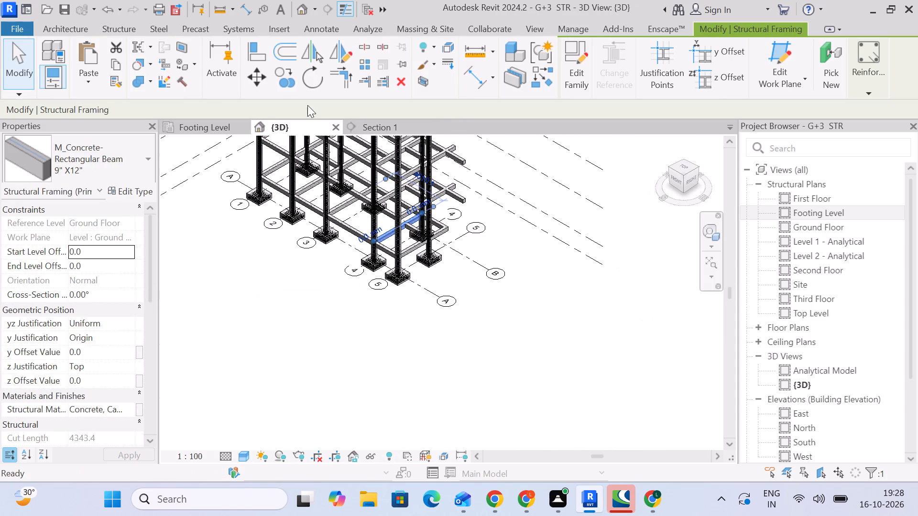
scroll(368, 266, up, 5)
middle_drag(438, 178, 324, 325)
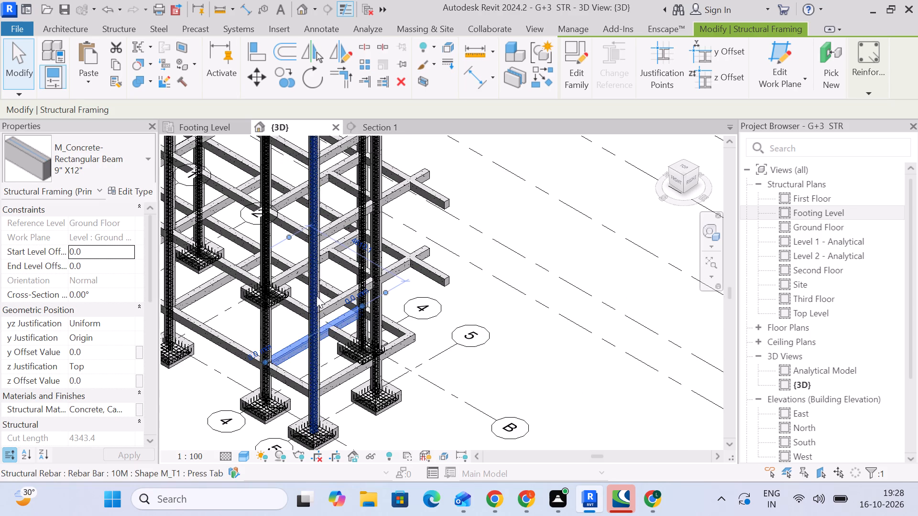
scroll(452, 245, down, 2)
middle_drag(451, 250, 461, 223)
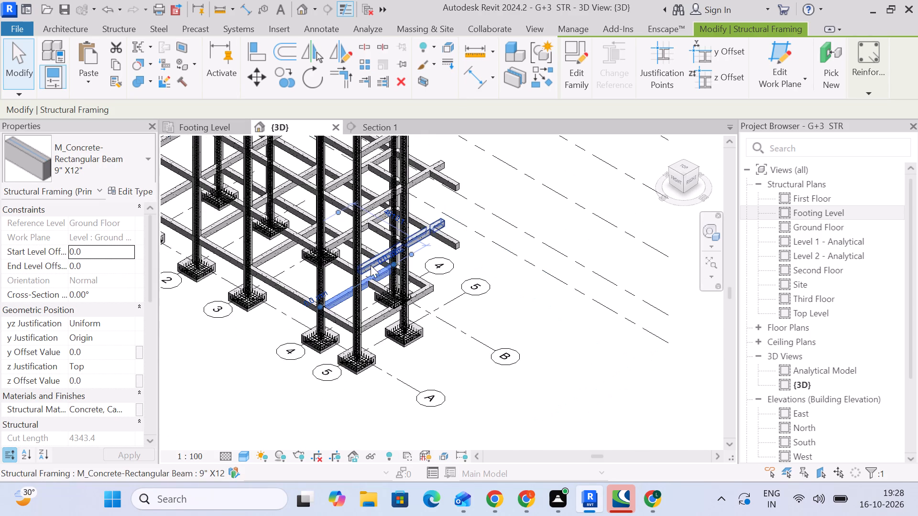
scroll(371, 265, up, 7)
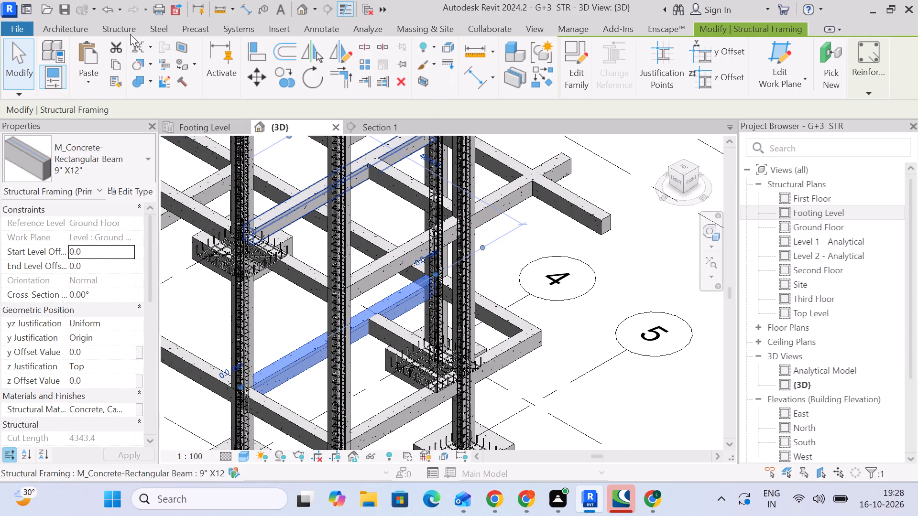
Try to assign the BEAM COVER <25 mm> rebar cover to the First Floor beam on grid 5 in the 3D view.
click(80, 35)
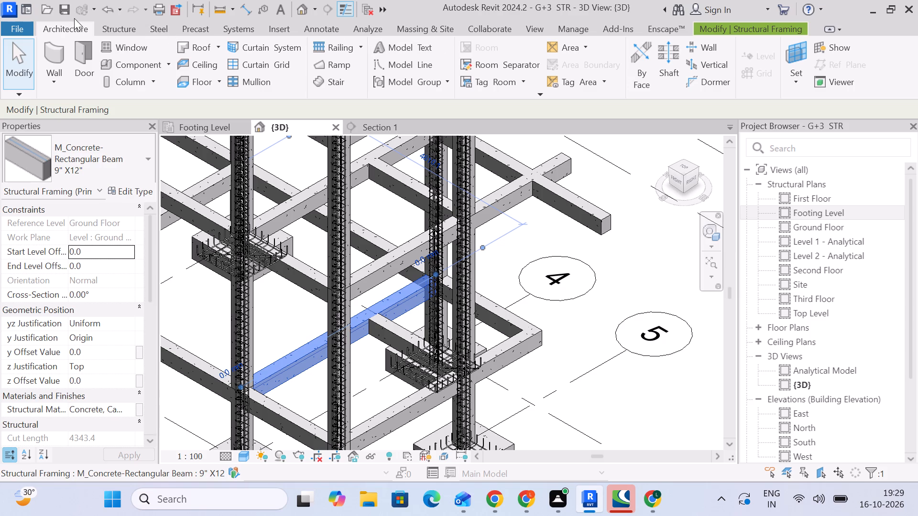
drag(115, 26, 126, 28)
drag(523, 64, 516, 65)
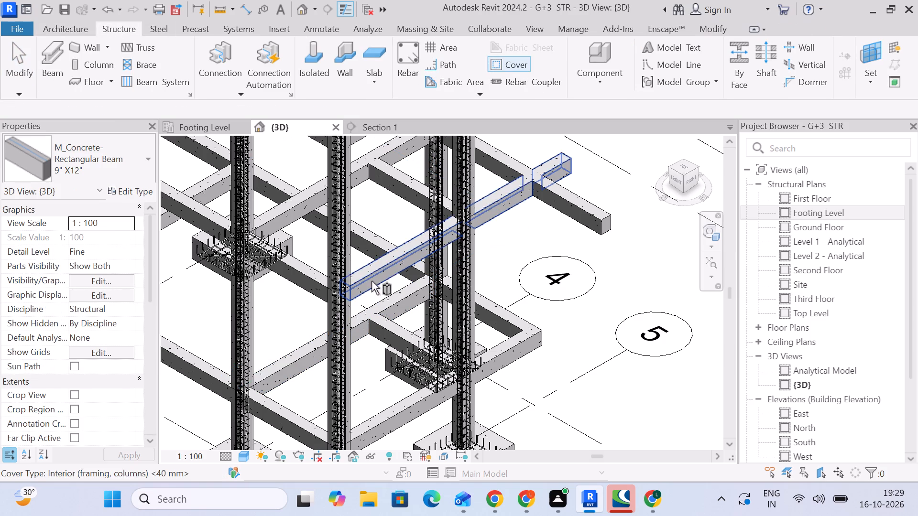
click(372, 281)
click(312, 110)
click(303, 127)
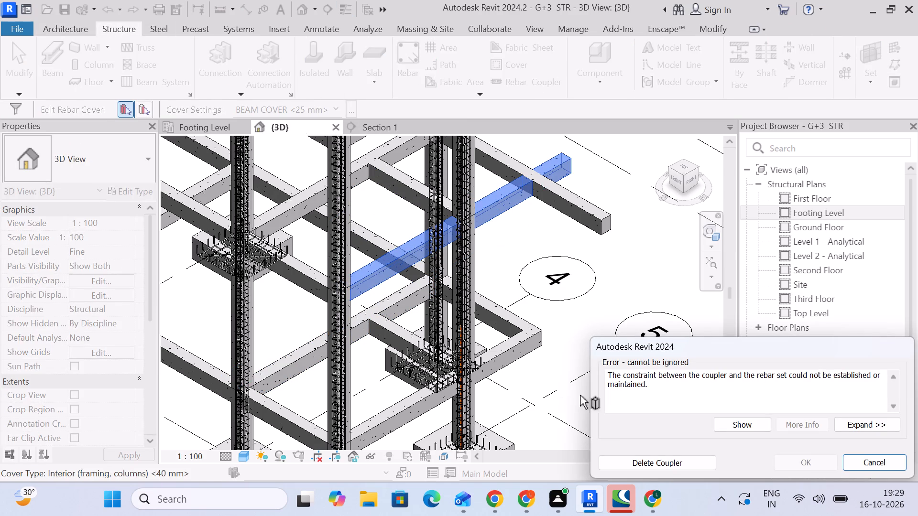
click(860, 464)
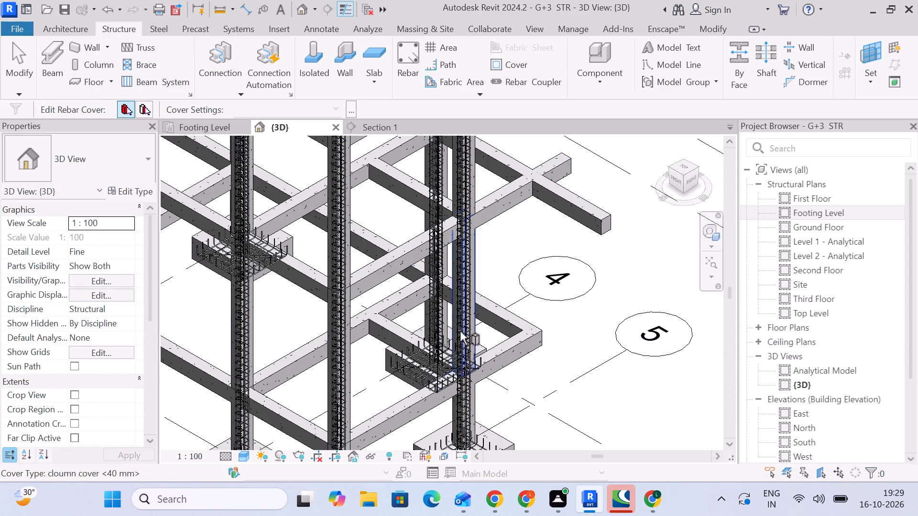
Assign the BEAM COVER <25 mm> rebar cover to the First Floor cross beams on grids 4 and 3 in the 3D view.
click(311, 204)
click(336, 105)
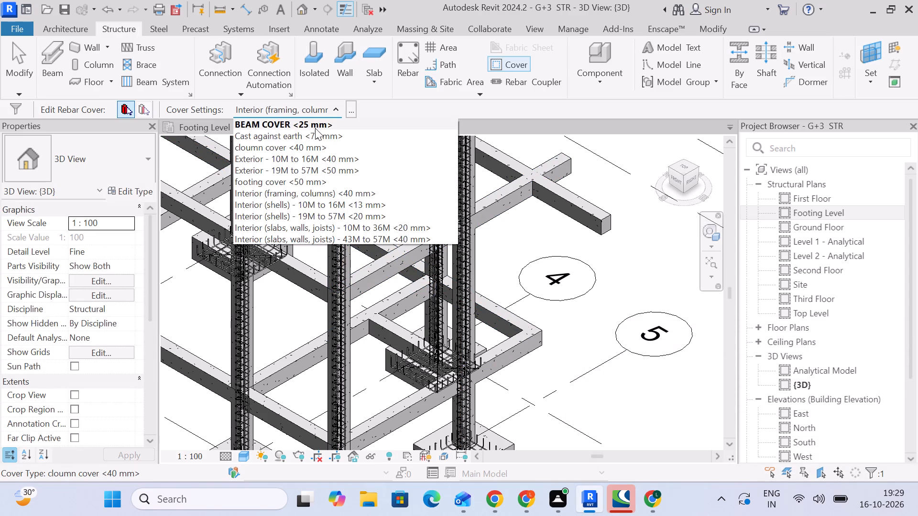
click(315, 128)
middle_drag(304, 244, 334, 260)
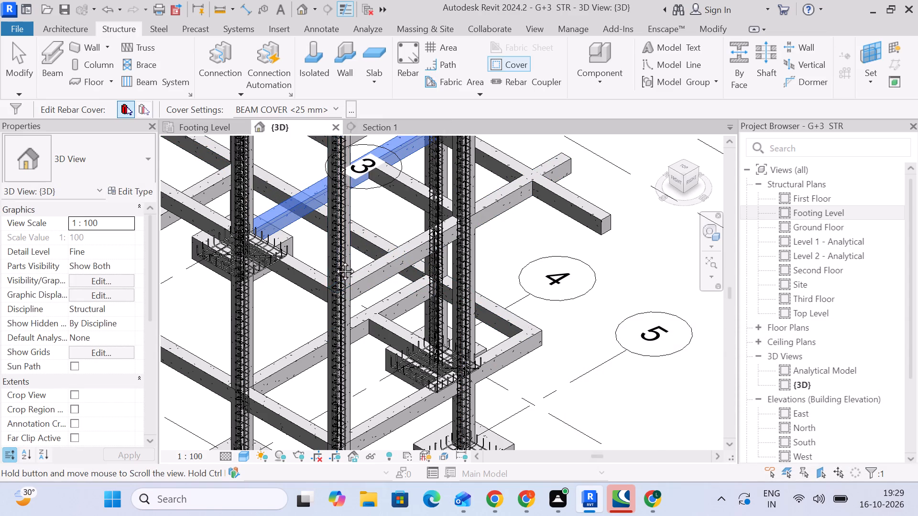
middle_drag(334, 260, 444, 329)
click(252, 185)
middle_drag(256, 183, 335, 207)
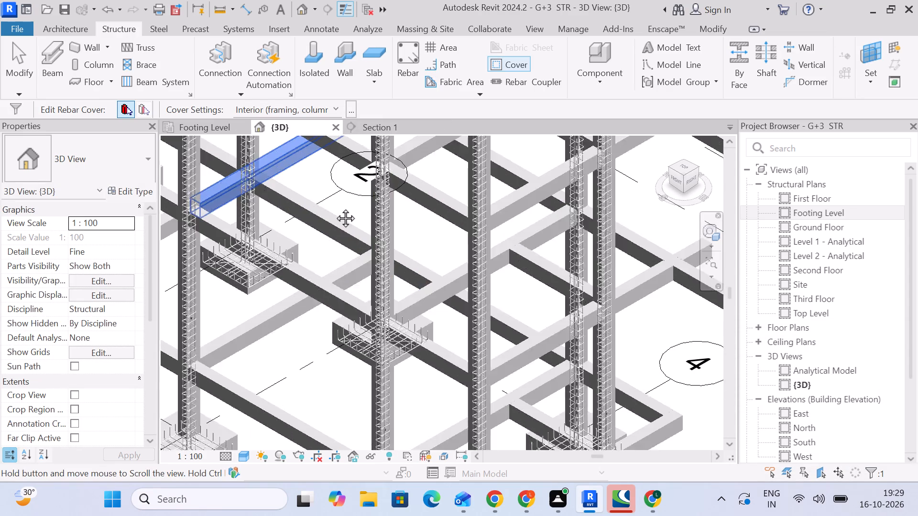
middle_drag(335, 207, 389, 231)
click(318, 108)
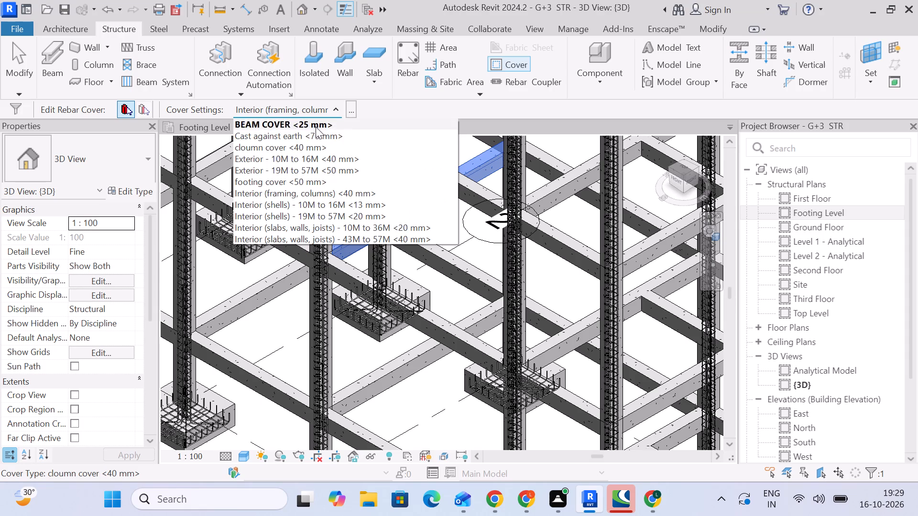
click(317, 124)
Assign the BEAM COVER <25 mm> rebar cover to the First Floor cross beams on grids 2 and 1.
middle_drag(307, 184, 370, 285)
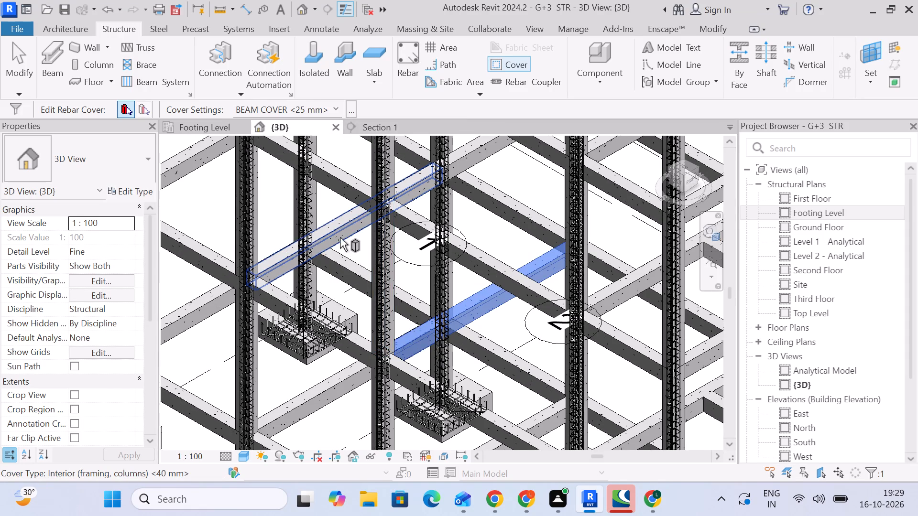
click(340, 237)
click(301, 113)
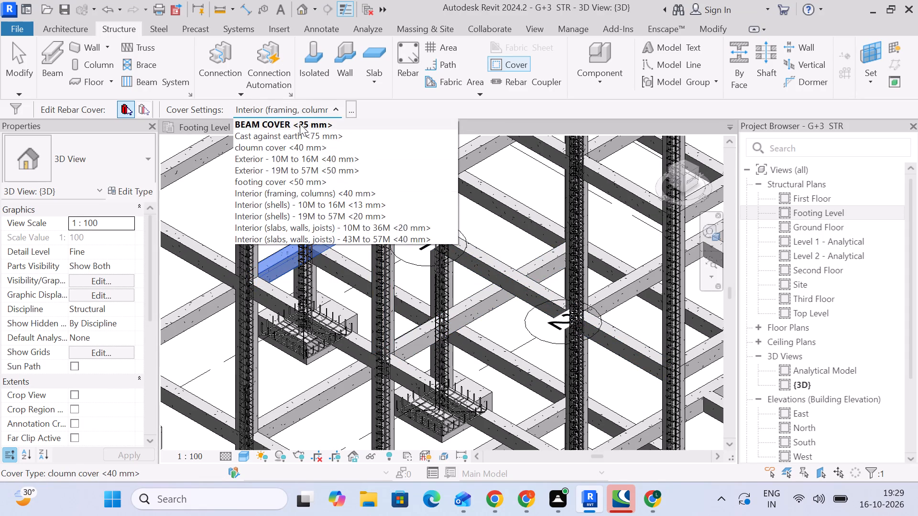
click(300, 124)
middle_drag(287, 181, 405, 232)
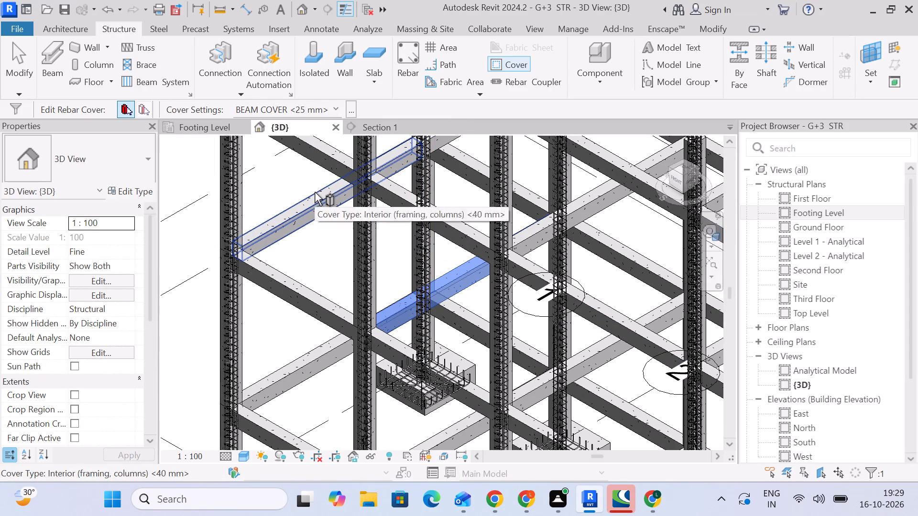
click(314, 193)
click(318, 105)
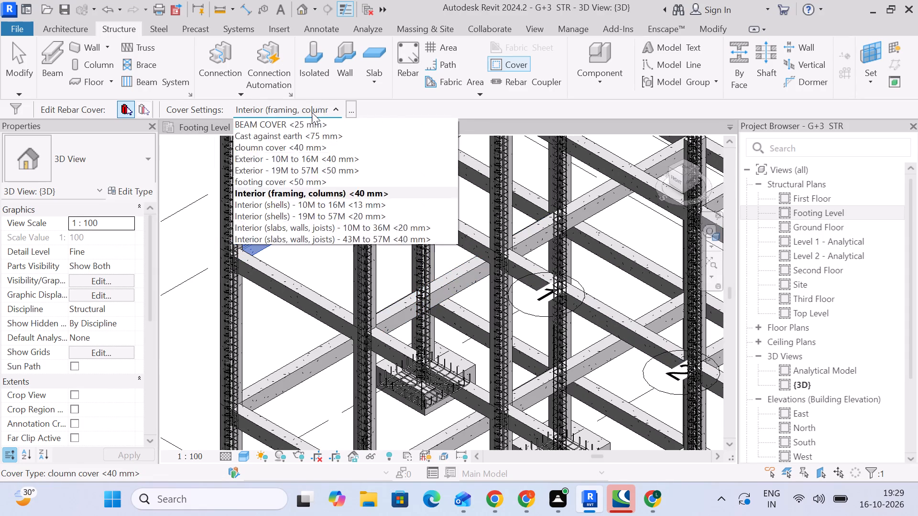
click(308, 120)
Assign the BEAM COVER <25 mm> rebar cover to the First Floor beam on grid 5, deleting the conflicting coupler.
scroll(344, 216, down, 4)
middle_drag(500, 303, 360, 216)
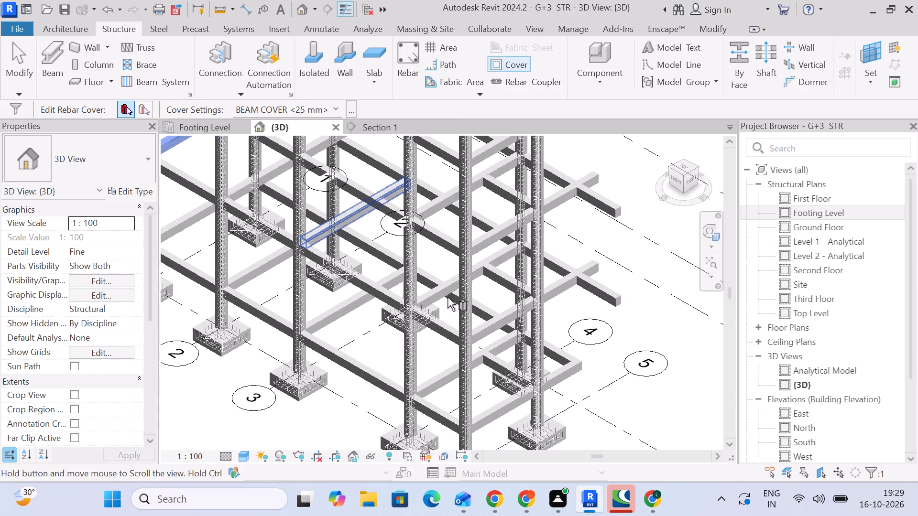
middle_drag(535, 335, 461, 282)
scroll(459, 283, up, 4)
click(402, 261)
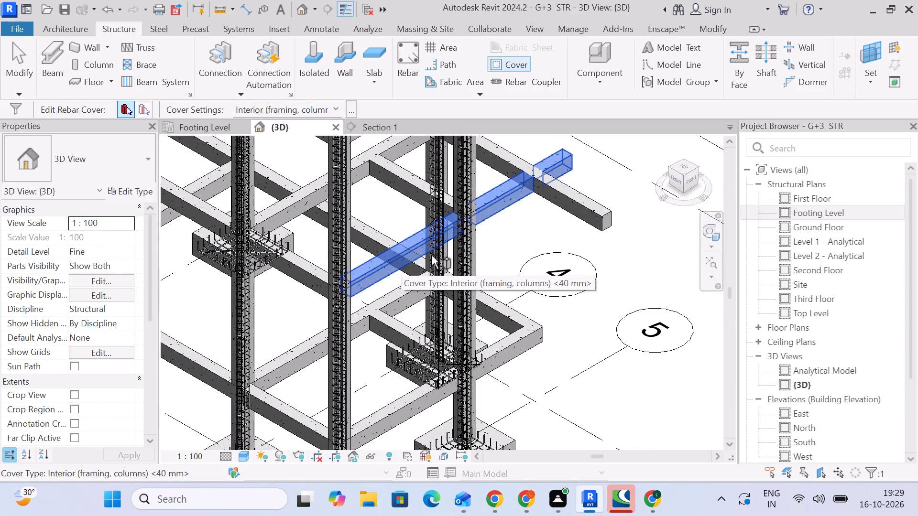
click(314, 103)
click(312, 127)
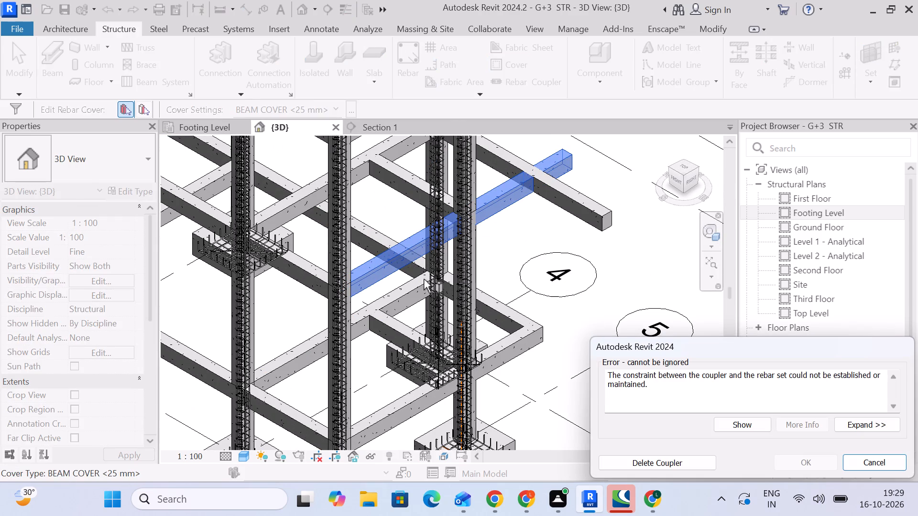
click(678, 465)
Examine the reinforcement of the grid 5 columns below the First Floor beam for the spot where the coupler was deleted.
scroll(358, 279, up, 4)
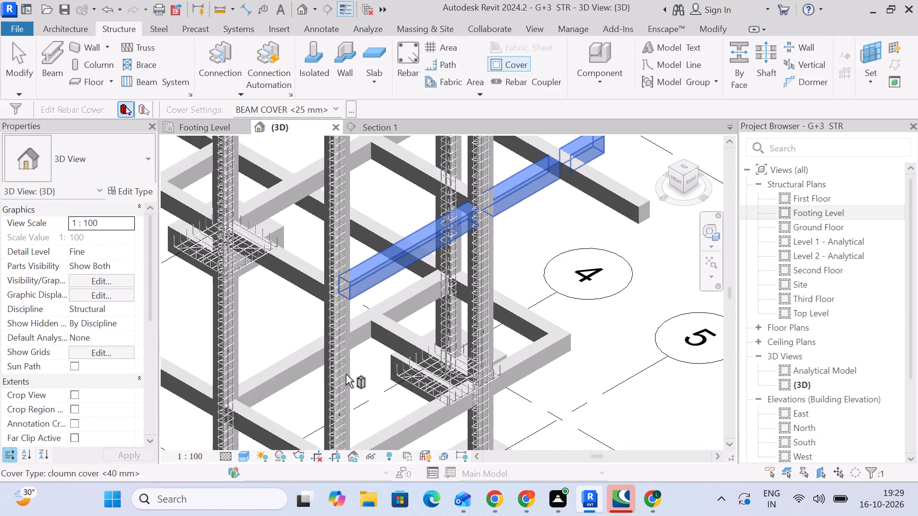
middle_drag(346, 375, 386, 159)
scroll(382, 352, down, 1)
middle_drag(385, 358, 398, 254)
middle_drag(398, 254, 381, 359)
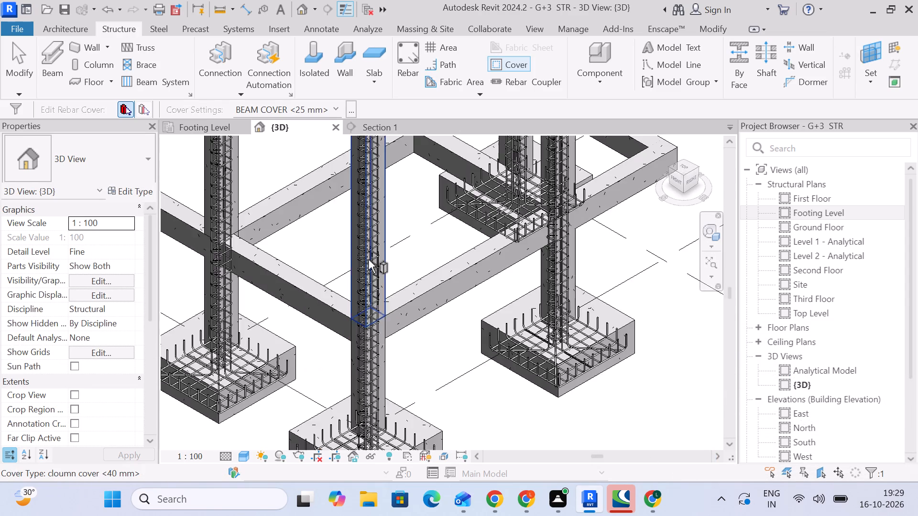
scroll(368, 255, up, 15)
scroll(369, 266, down, 3)
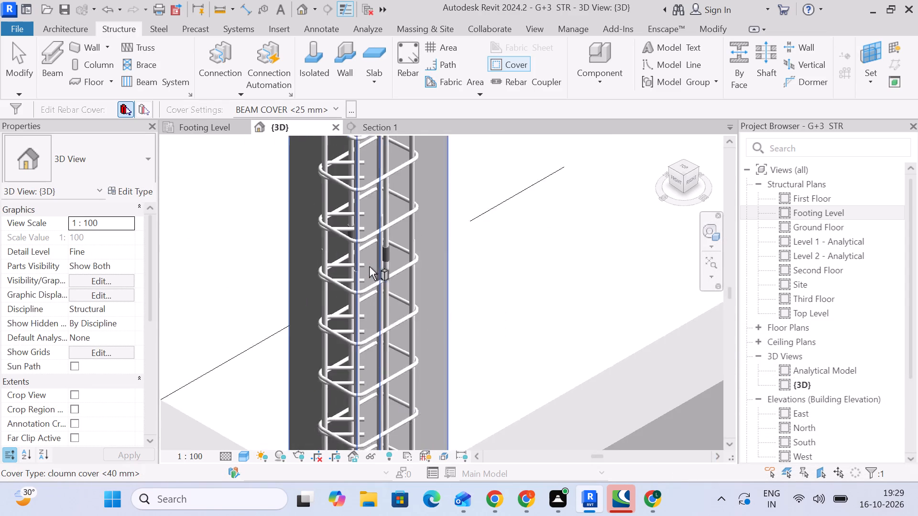
scroll(369, 267, down, 16)
middle_drag(444, 226, 353, 291)
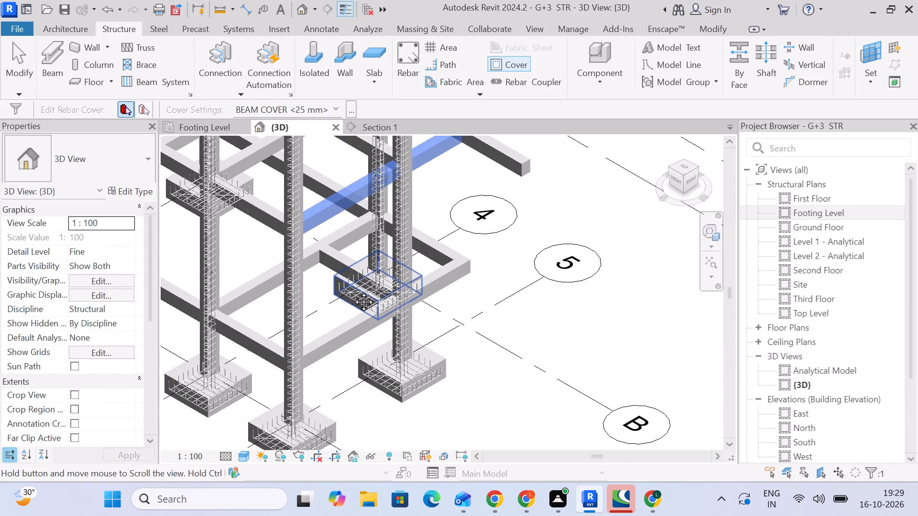
middle_drag(353, 291, 351, 292)
scroll(390, 167, up, 3)
scroll(404, 322, up, 6)
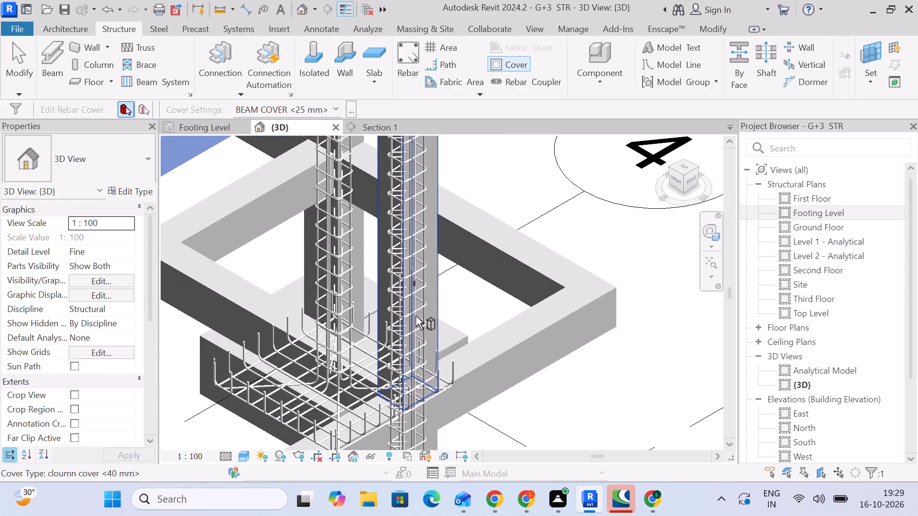
scroll(418, 284, up, 10)
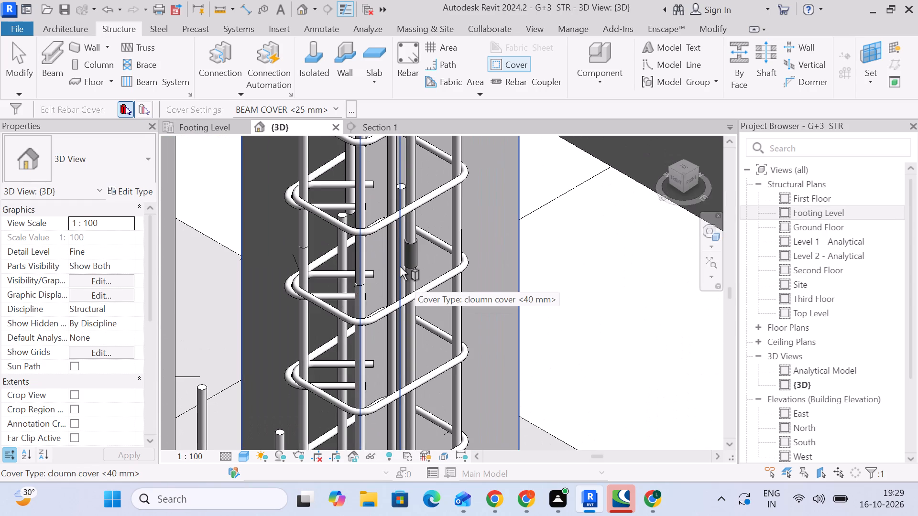
scroll(375, 248, up, 4)
scroll(375, 248, down, 2)
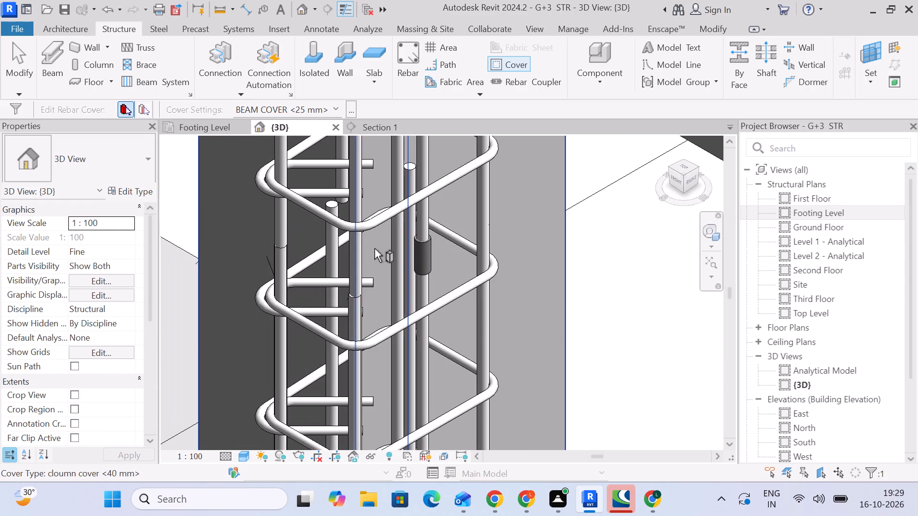
middle_click(374, 248)
scroll(380, 248, down, 4)
middle_drag(380, 248, 380, 254)
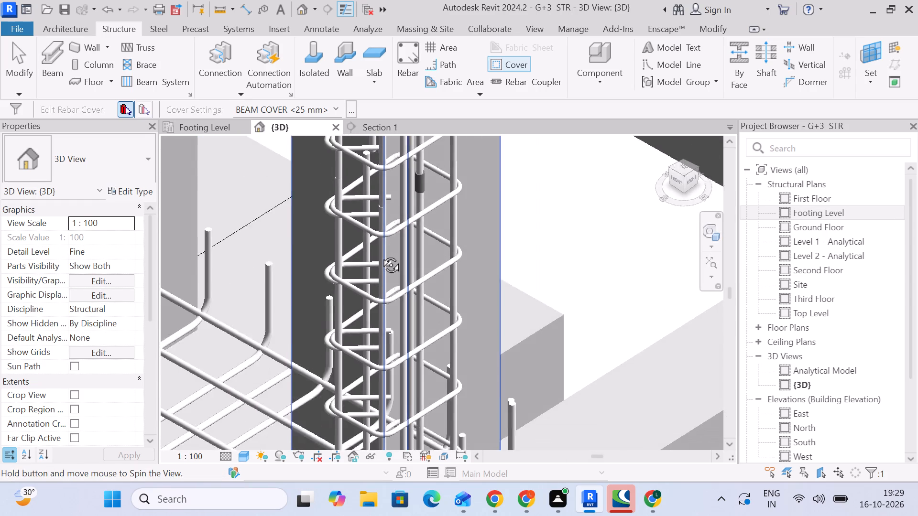
middle_drag(380, 254, 385, 257)
middle_drag(410, 174, 407, 353)
scroll(425, 219, up, 3)
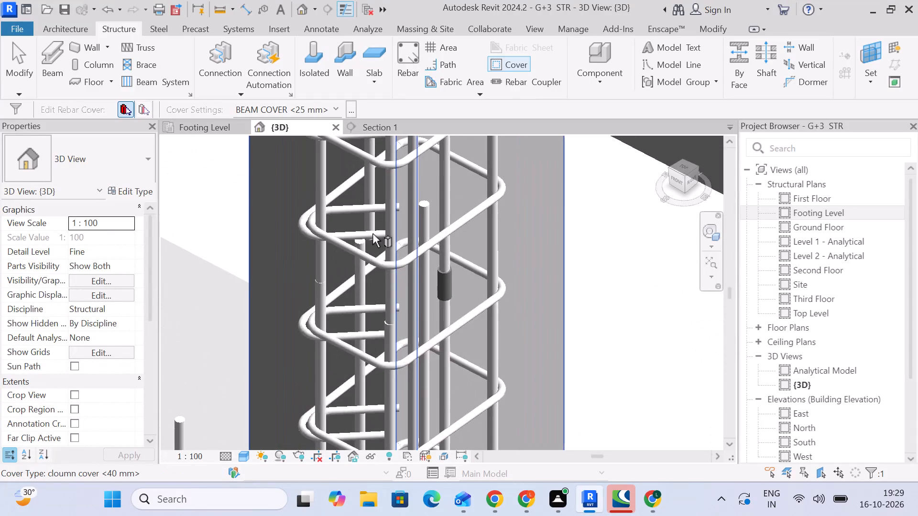
scroll(372, 234, up, 5)
Select the remaining CPL13M coupler in the column at grids B and 5 and examine the neighbouring bar ends from other sides.
click(29, 57)
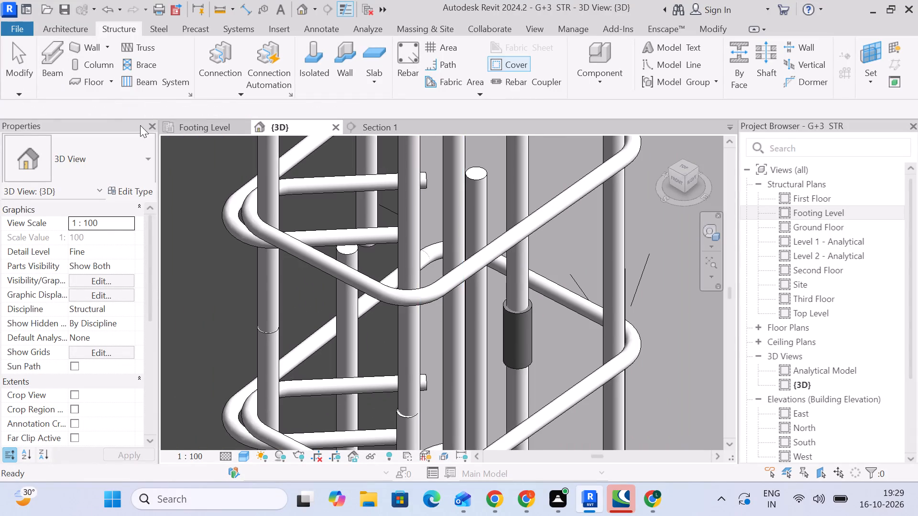
middle_drag(454, 278, 443, 285)
scroll(444, 253, down, 4)
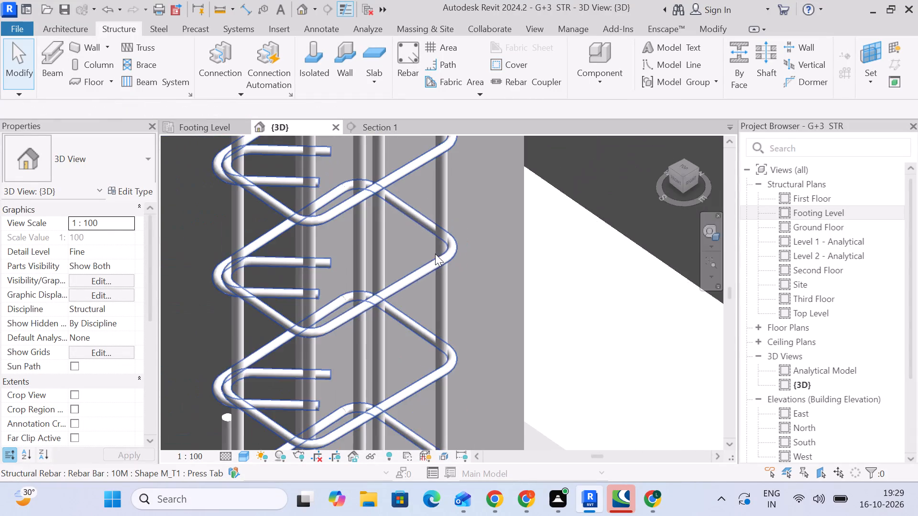
scroll(435, 254, down, 5)
middle_drag(395, 329, 409, 165)
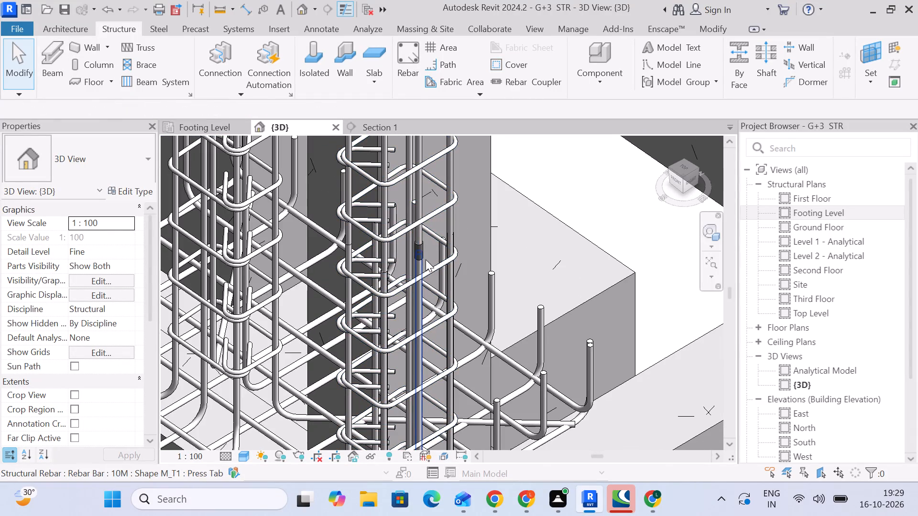
click(421, 249)
middle_drag(368, 296, 393, 177)
scroll(393, 177, up, 1)
middle_drag(409, 189, 415, 240)
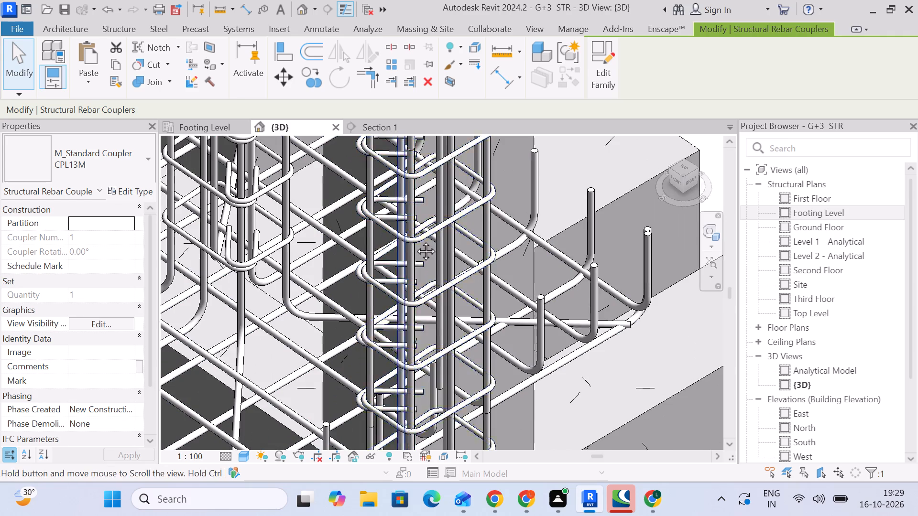
middle_drag(415, 240, 411, 317)
shift+middle_drag(438, 216, 616, 202)
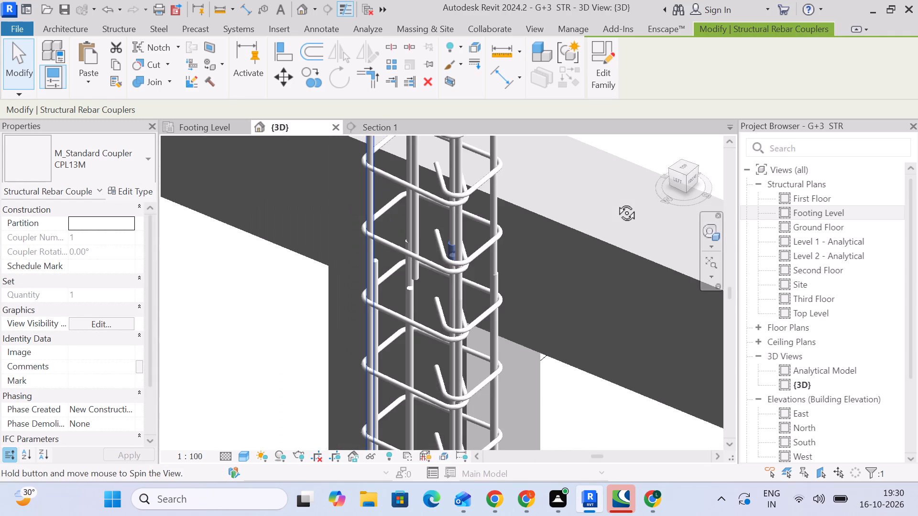
shift+middle_drag(616, 202, 600, 154)
scroll(407, 333, up, 4)
scroll(404, 260, up, 2)
shift+middle_drag(404, 261, 409, 266)
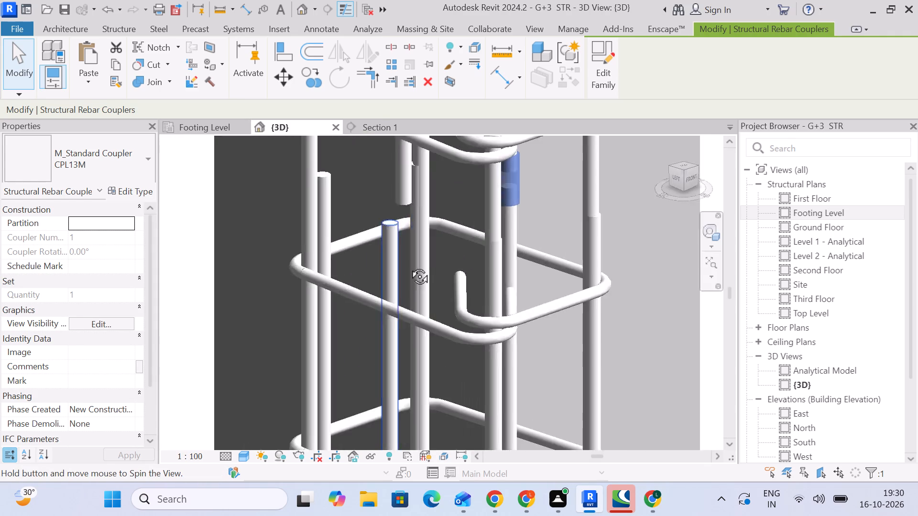
shift+middle_drag(409, 266, 485, 272)
shift+middle_drag(511, 259, 553, 266)
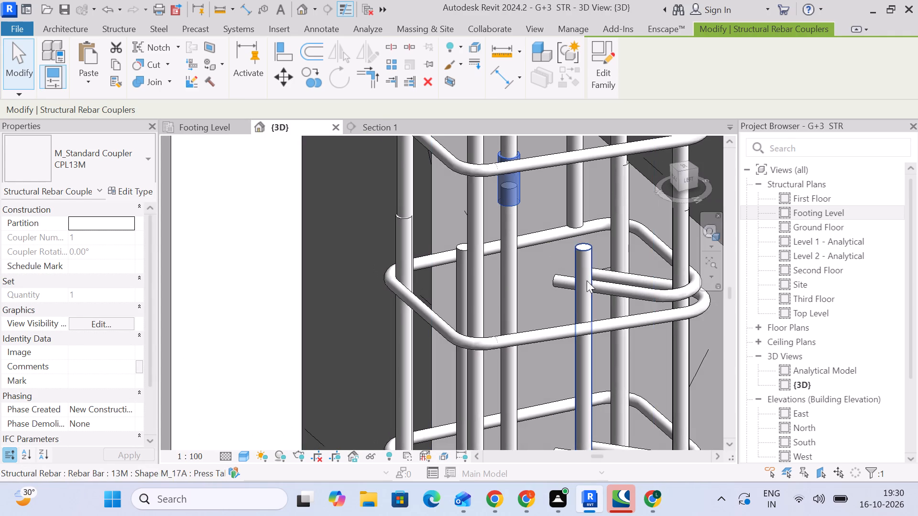
Insert an M_Standard Coupler CPL13M between the upper and lower vertical bars missing one in the column at grids B and 5.
click(109, 27)
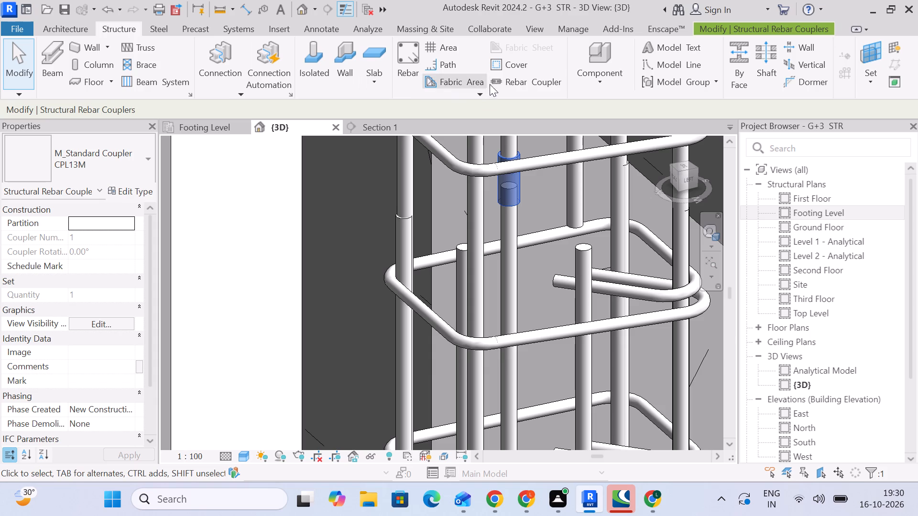
click(498, 81)
click(579, 205)
click(580, 279)
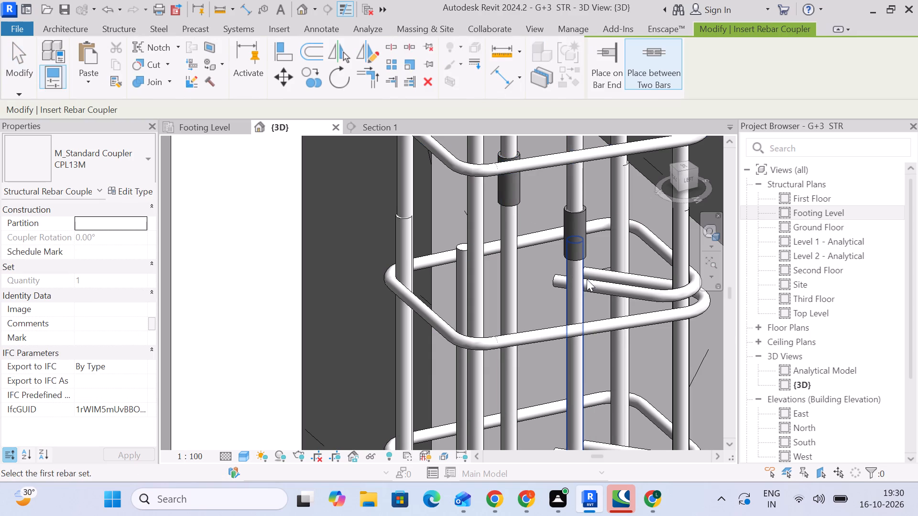
scroll(577, 282, down, 12)
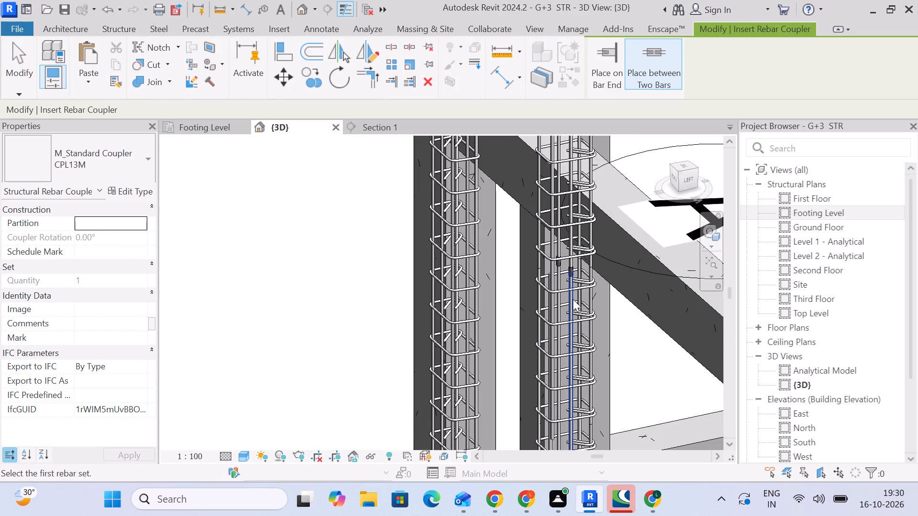
click(16, 58)
Check the rebar cover setting of the First Floor beam on grid 5 in the 3D view.
scroll(498, 283, down, 3)
middle_drag(601, 301, 326, 273)
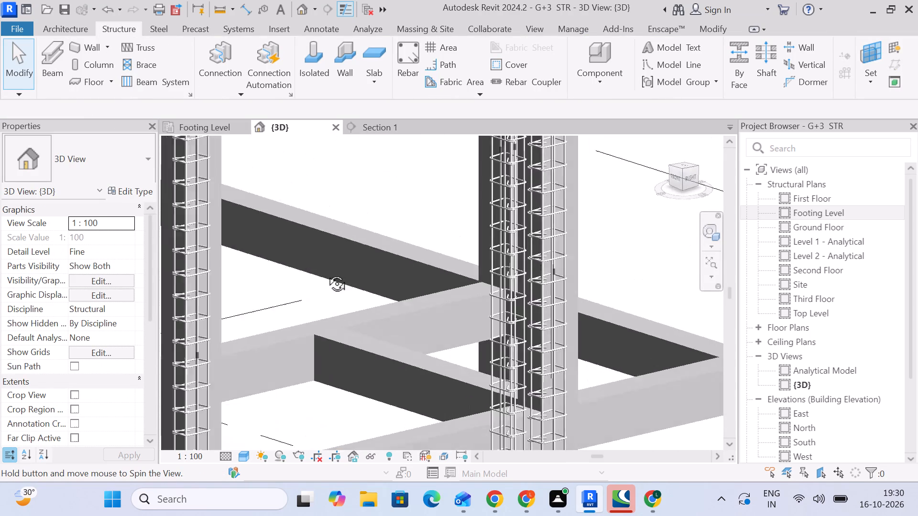
middle_drag(326, 273, 337, 240)
scroll(334, 235, down, 9)
middle_drag(333, 236, 276, 296)
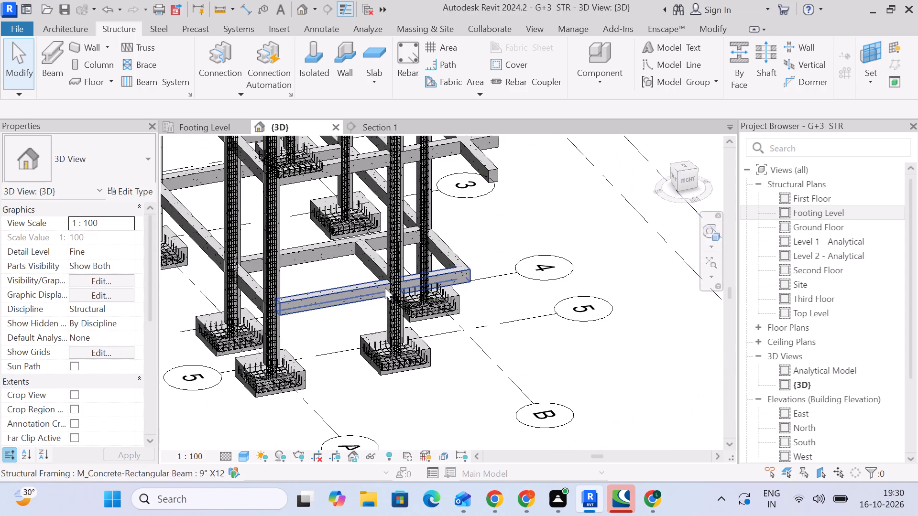
scroll(317, 188, down, 3)
middle_drag(319, 195, 346, 249)
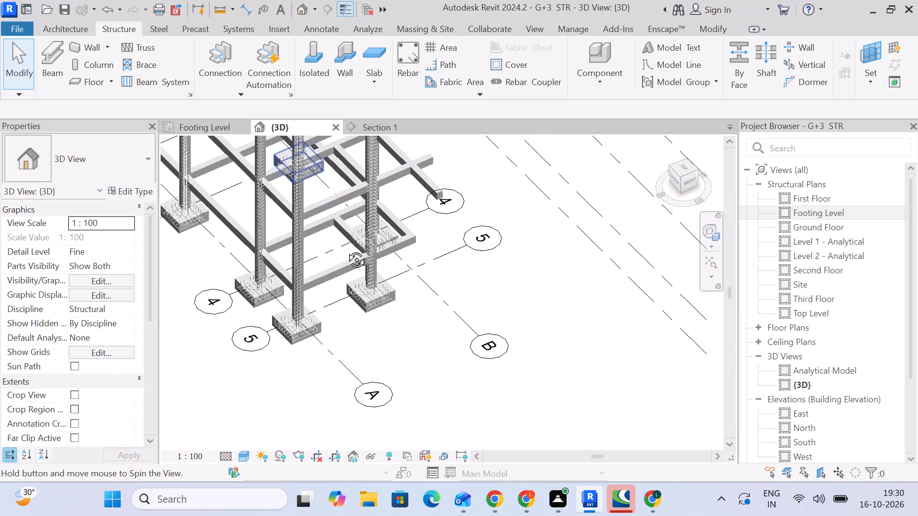
middle_drag(346, 249, 357, 247)
click(521, 65)
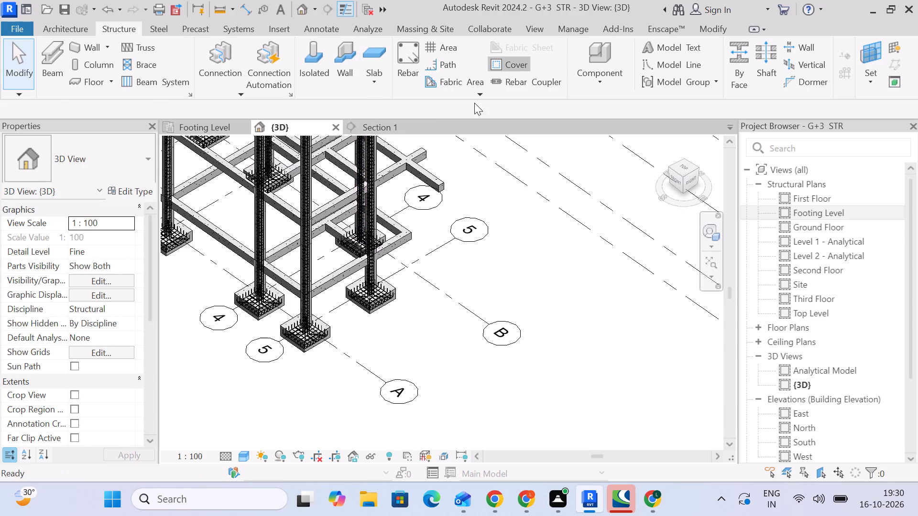
click(343, 197)
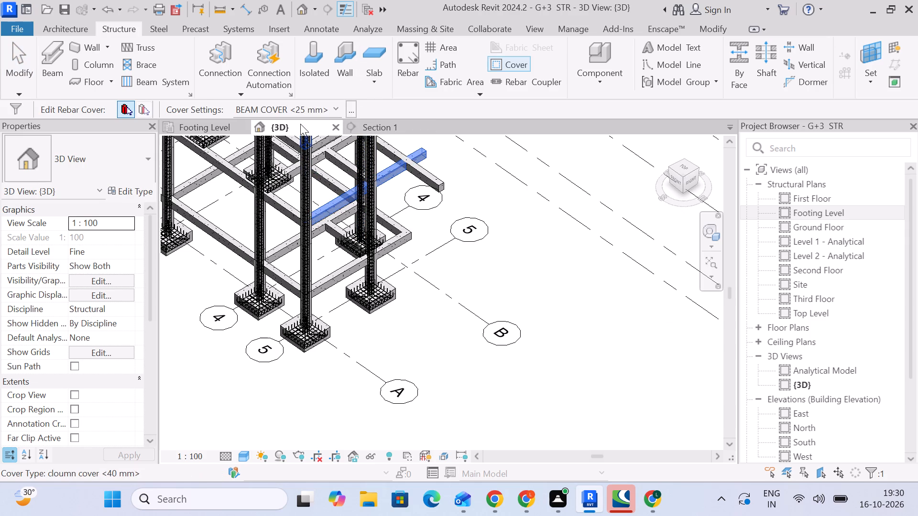
Check the rebar cover setting of each Ground Floor and First Floor beam in the Section 1 view.
scroll(372, 190, up, 6)
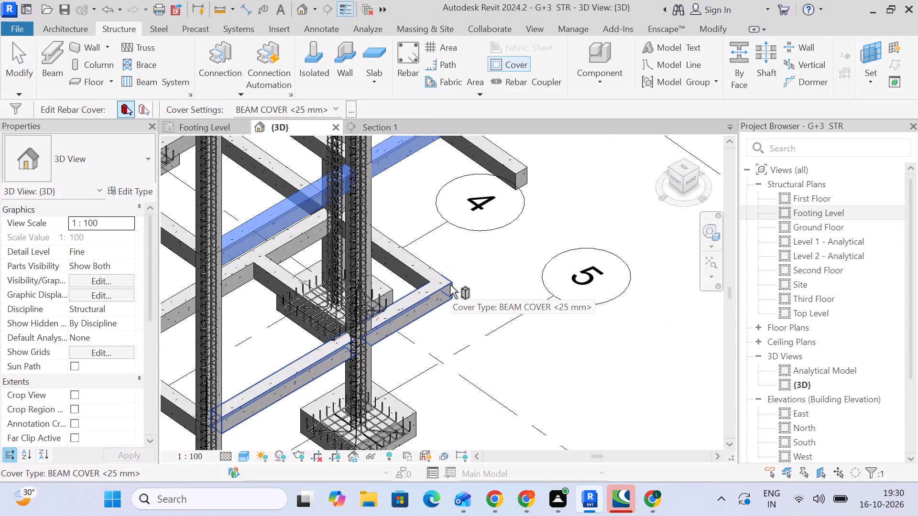
scroll(399, 257, down, 8)
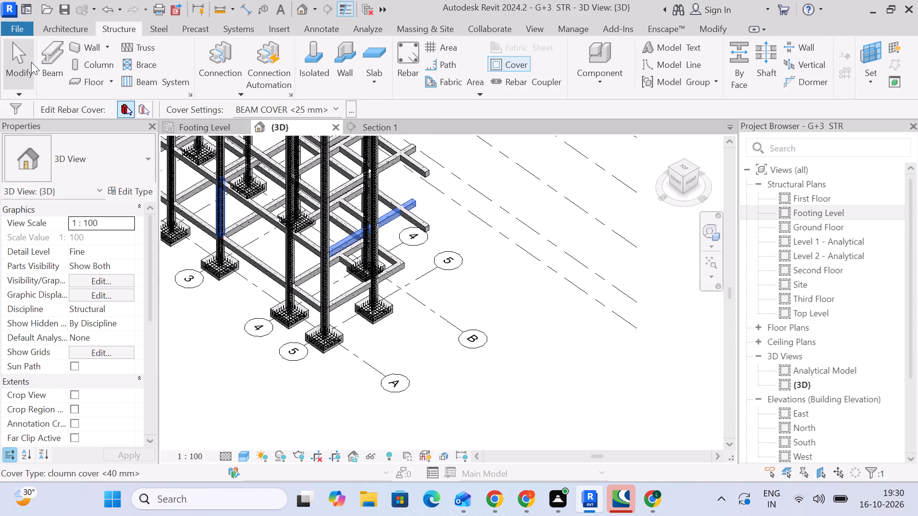
click(355, 124)
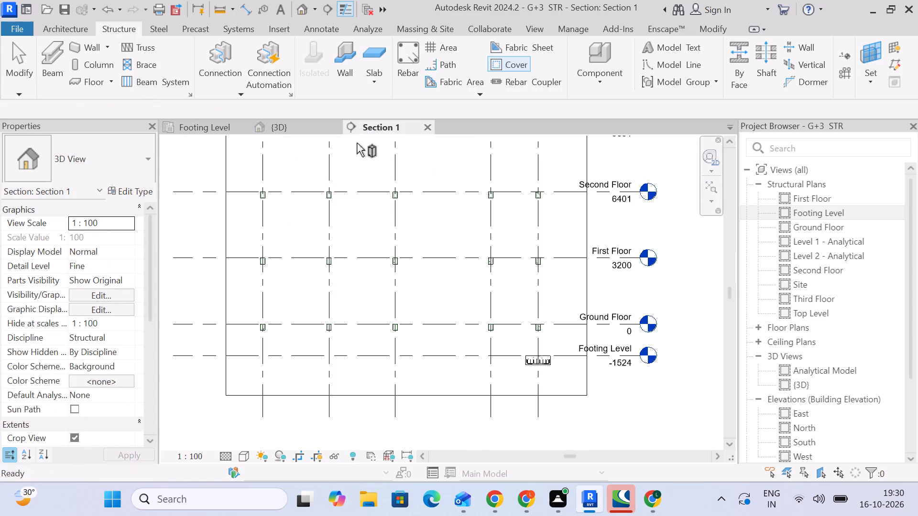
click(535, 332)
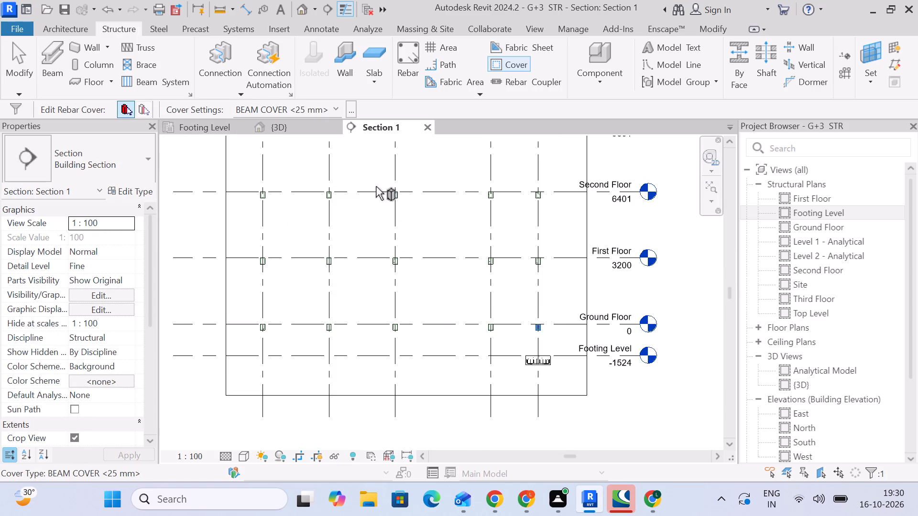
click(486, 333)
click(394, 334)
click(333, 329)
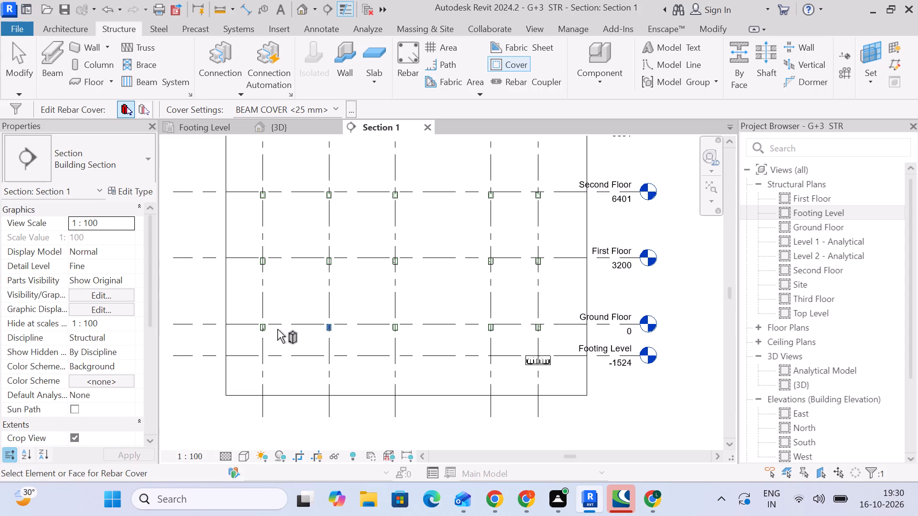
click(266, 331)
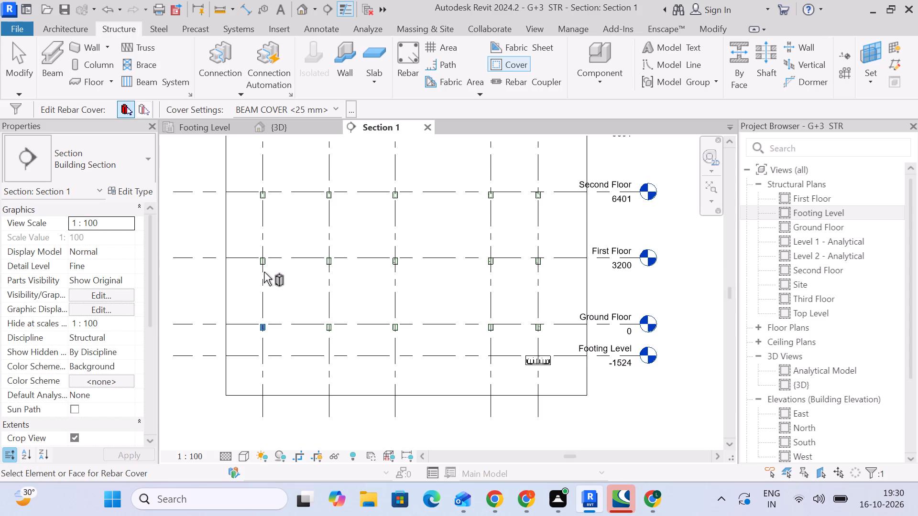
click(264, 268)
click(330, 262)
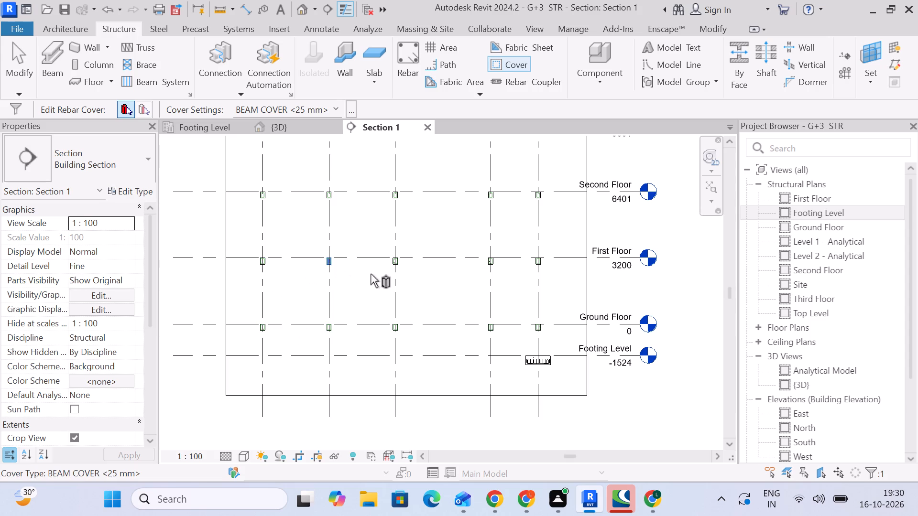
click(393, 261)
click(496, 261)
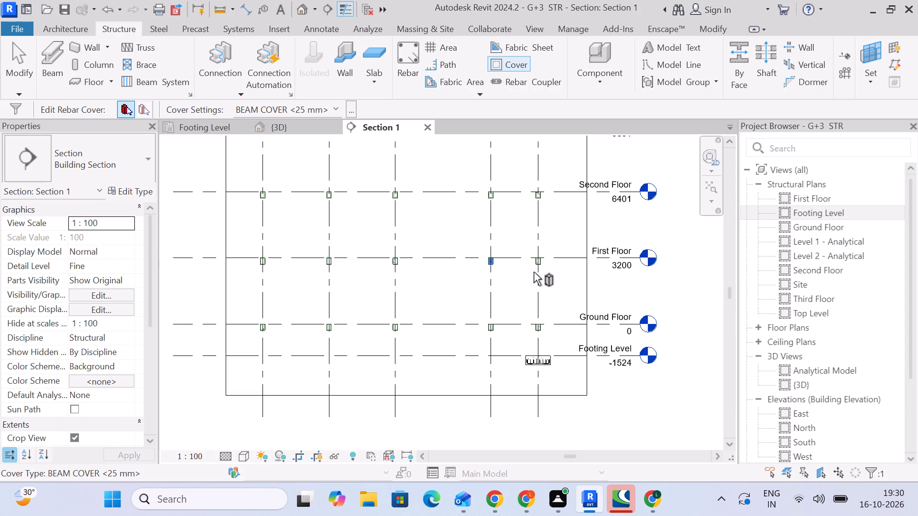
click(542, 267)
Apply the BEAM COVER <25 mm> setting to the Second Floor beams on grids 5, 4, 3, 2 and 1 in Section 1.
click(540, 199)
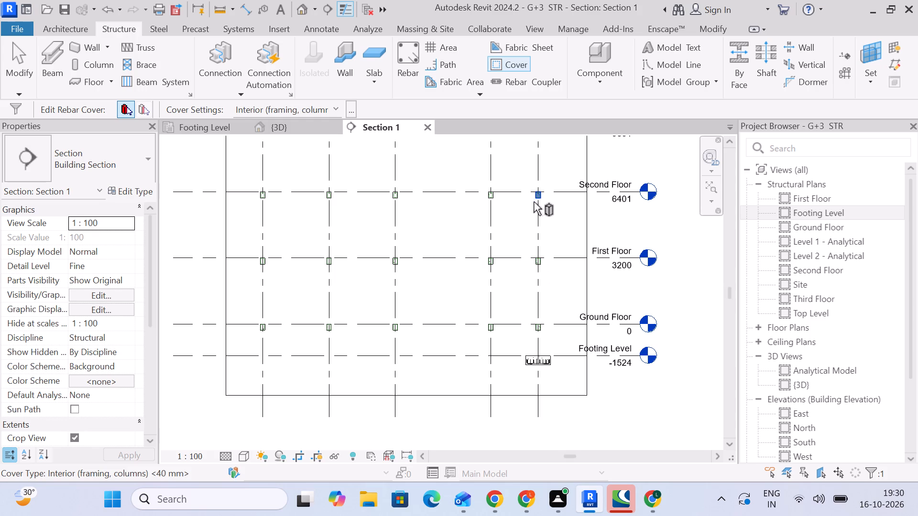
click(332, 103)
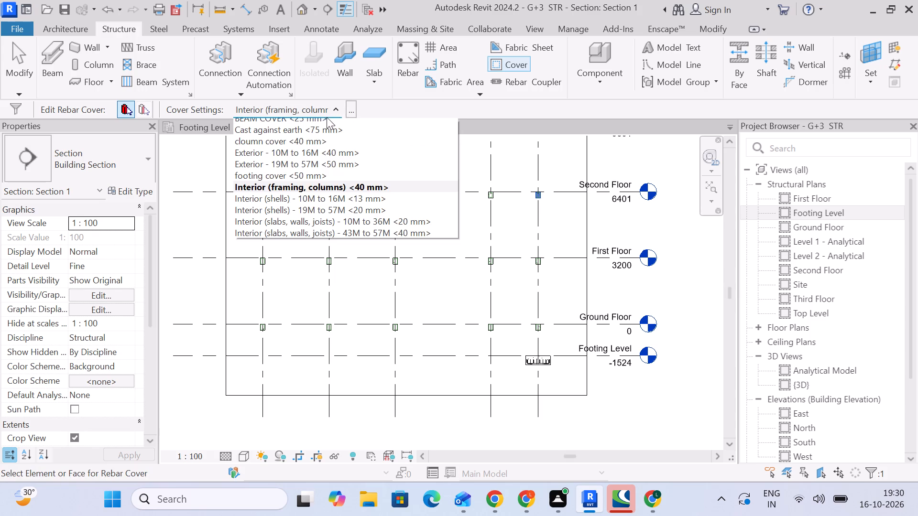
click(327, 122)
click(489, 195)
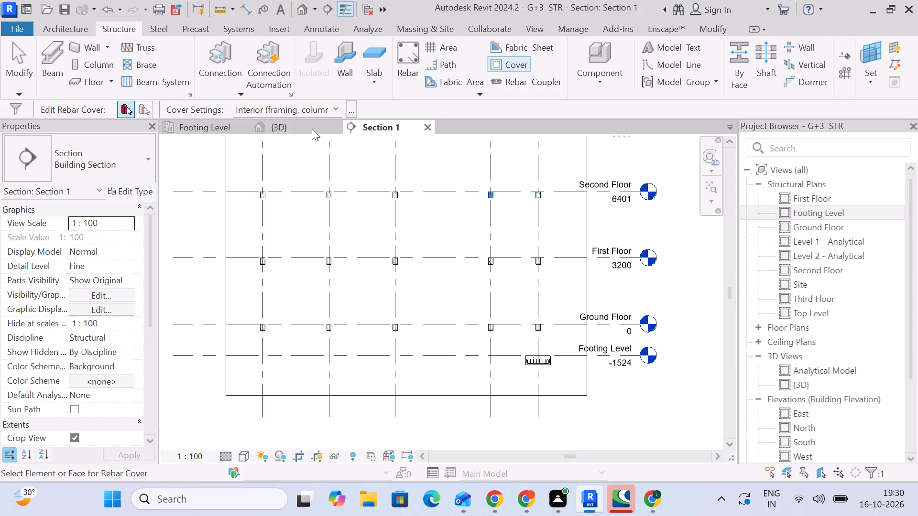
click(311, 102)
click(312, 123)
click(394, 193)
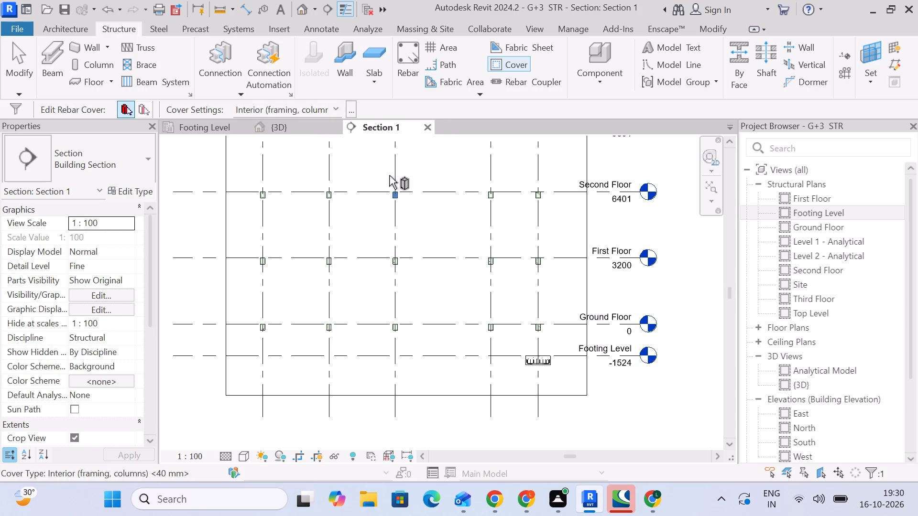
click(324, 105)
click(317, 127)
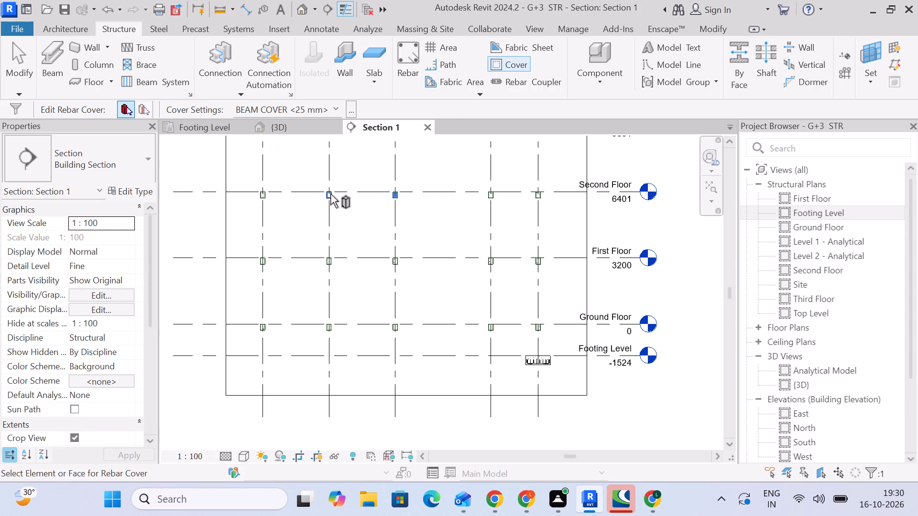
click(330, 194)
click(310, 110)
click(301, 122)
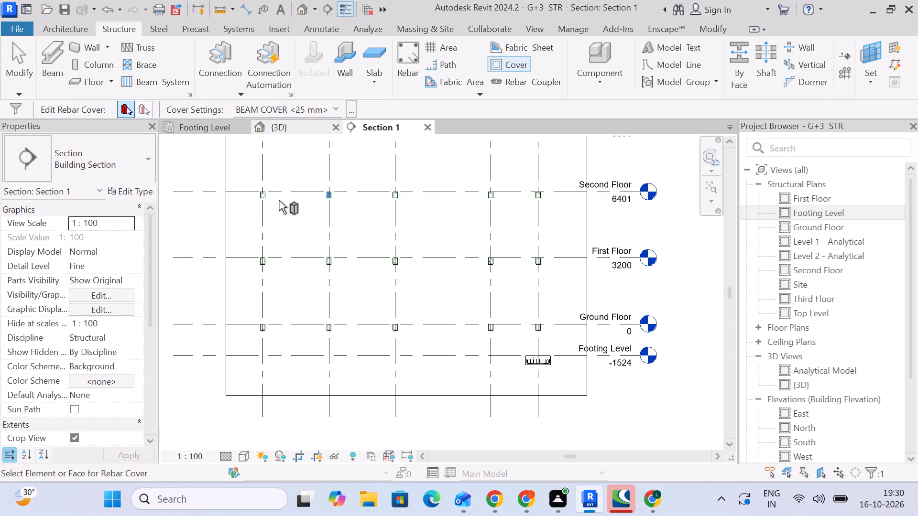
click(270, 199)
click(303, 105)
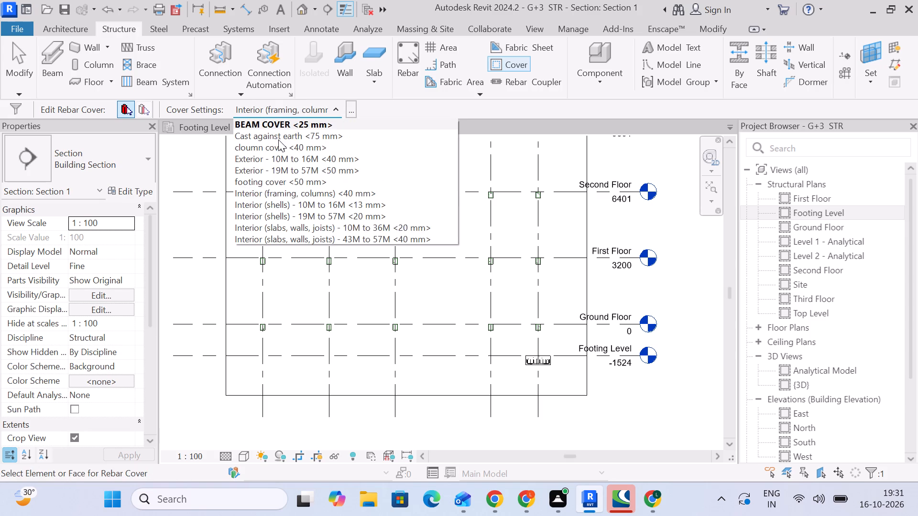
click(286, 121)
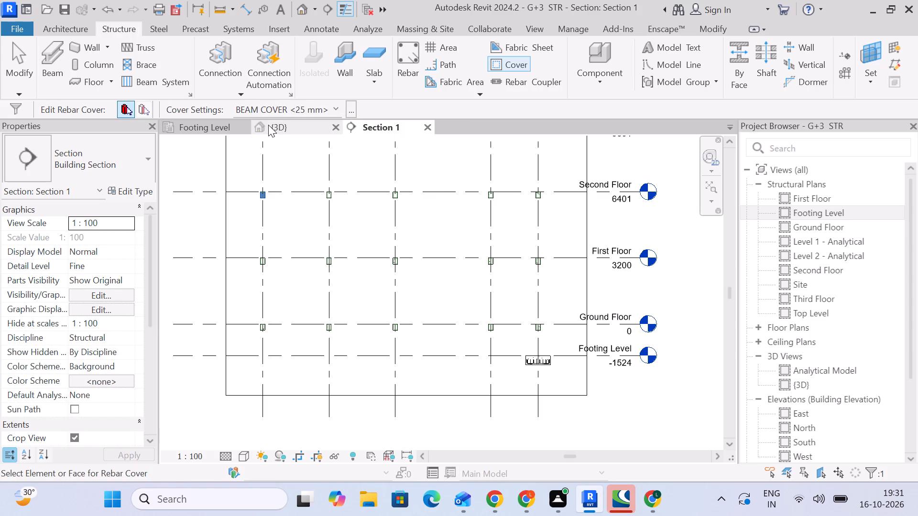
Apply the BEAM COVER <25 mm> setting to the Third Floor beams on grids 1, 2, 3, 4 and 5.
middle_drag(268, 143, 318, 307)
click(317, 296)
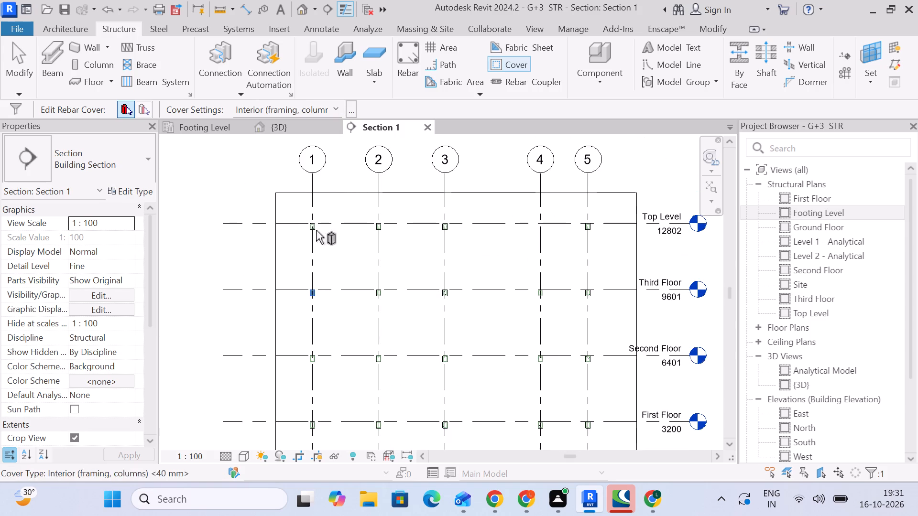
drag(300, 101, 301, 106)
click(292, 125)
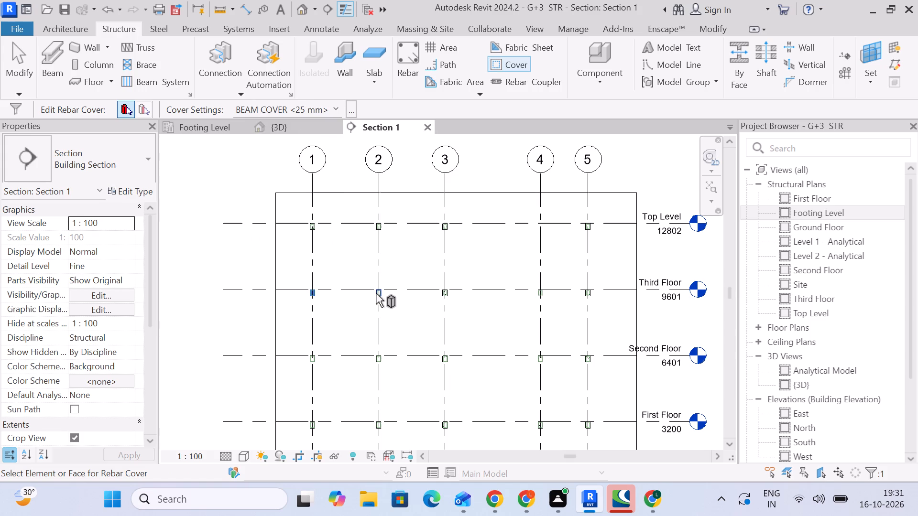
click(376, 293)
click(308, 104)
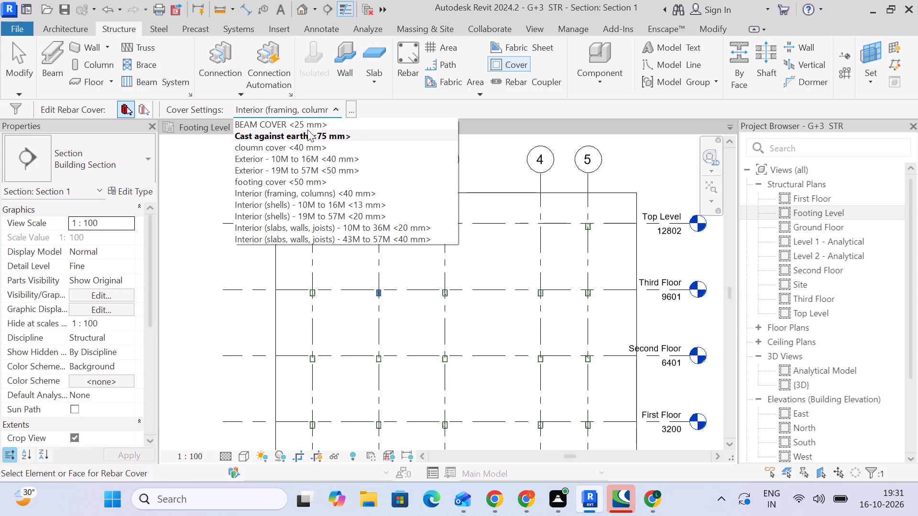
click(309, 123)
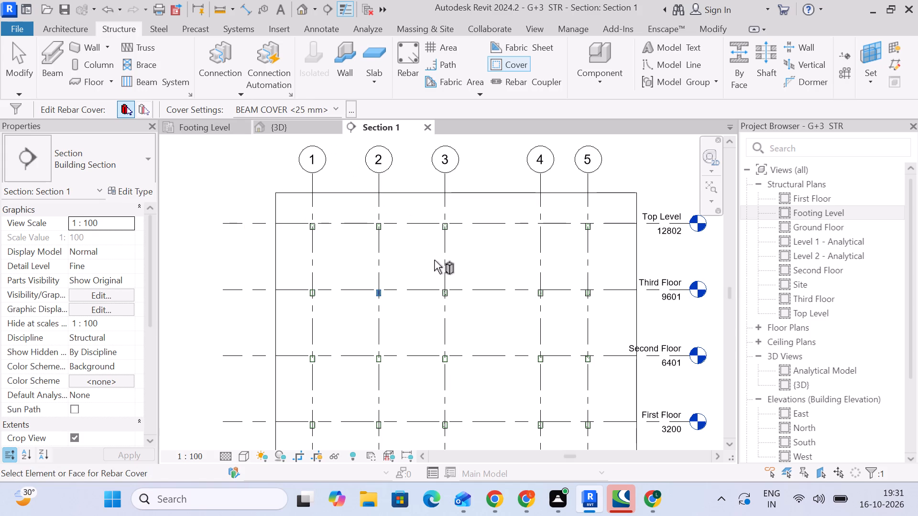
click(441, 289)
click(325, 107)
click(317, 120)
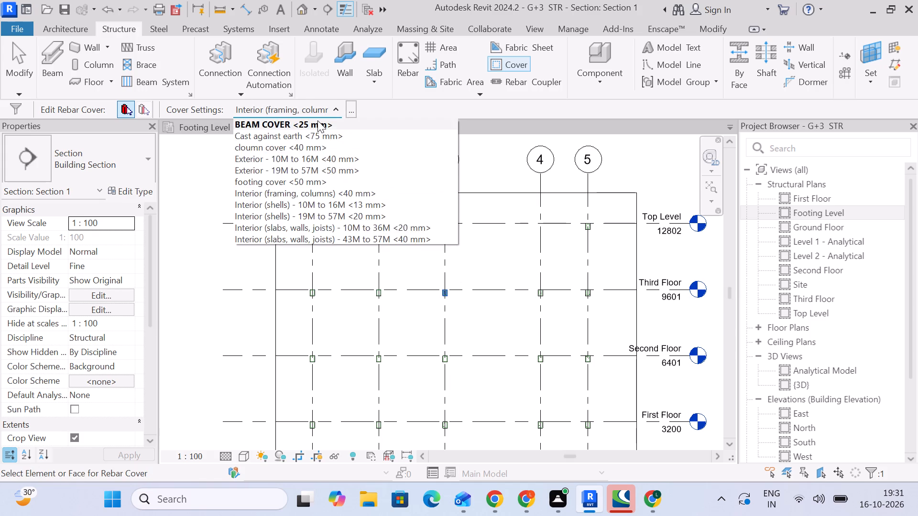
click(536, 293)
click(327, 107)
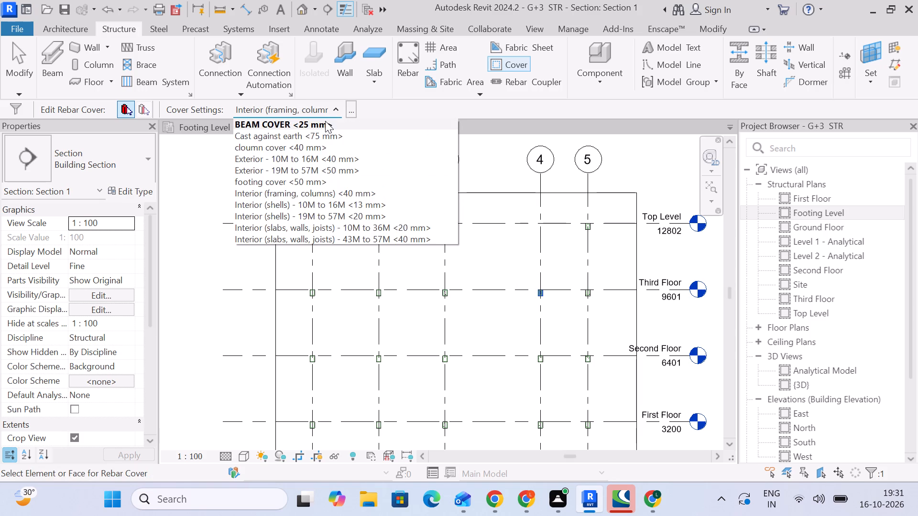
drag(325, 121, 337, 131)
click(589, 294)
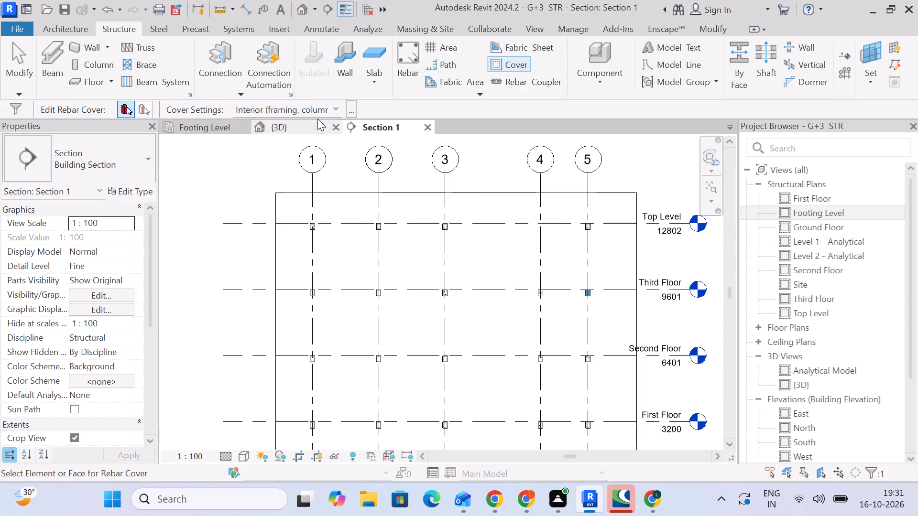
click(316, 108)
drag(296, 124, 301, 127)
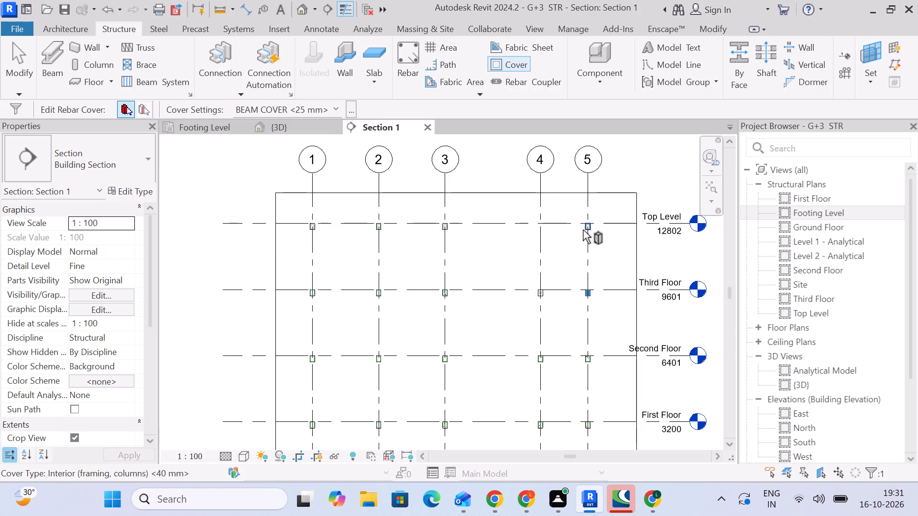
Apply the BEAM COVER <25 mm> setting to the Top Level beams on grids 5, 3, 2 and 1, and end the Cover command.
click(586, 229)
click(330, 105)
drag(326, 119, 327, 124)
click(451, 228)
click(309, 112)
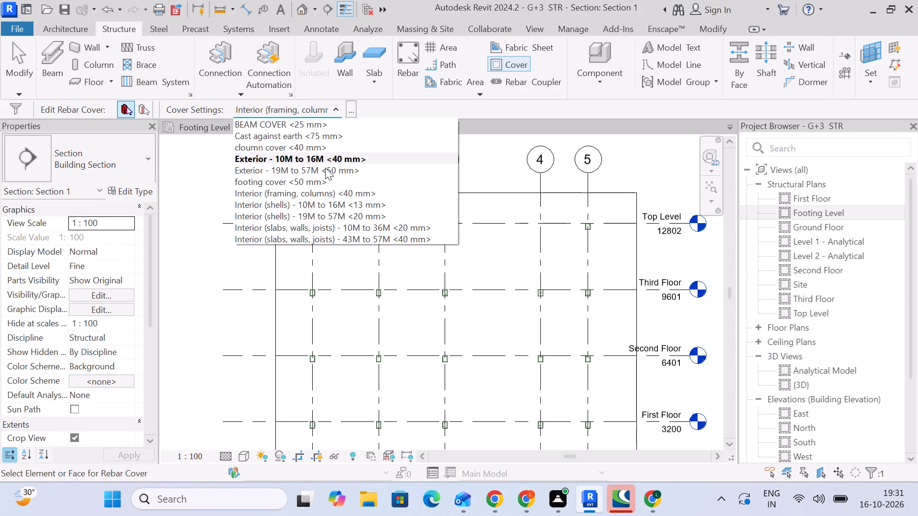
click(320, 123)
click(377, 225)
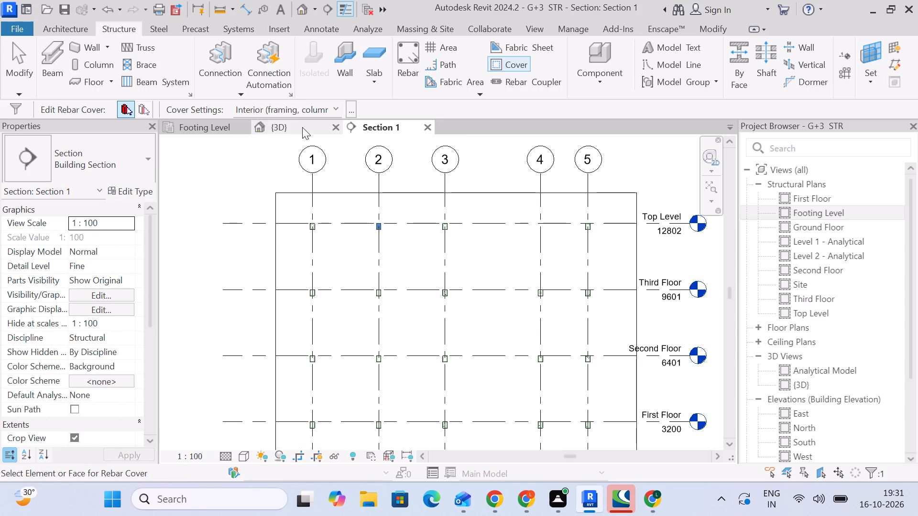
click(295, 110)
click(292, 127)
click(321, 230)
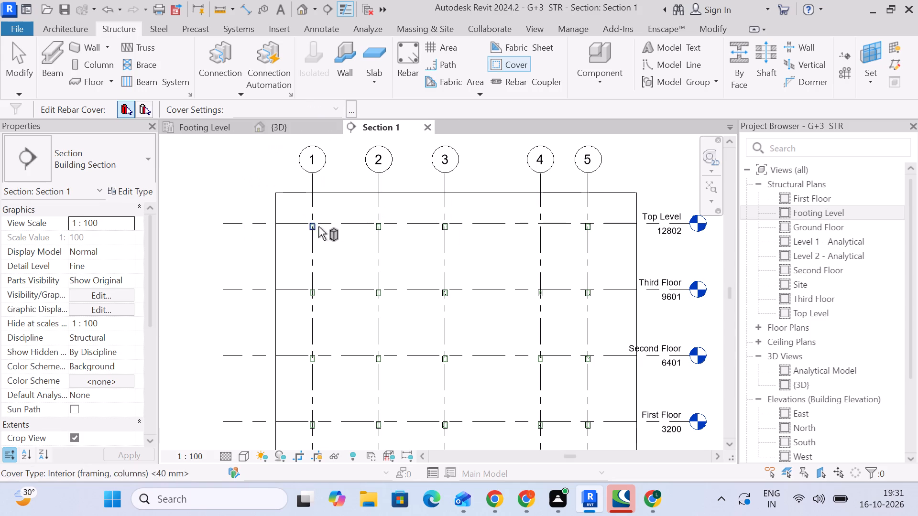
click(310, 228)
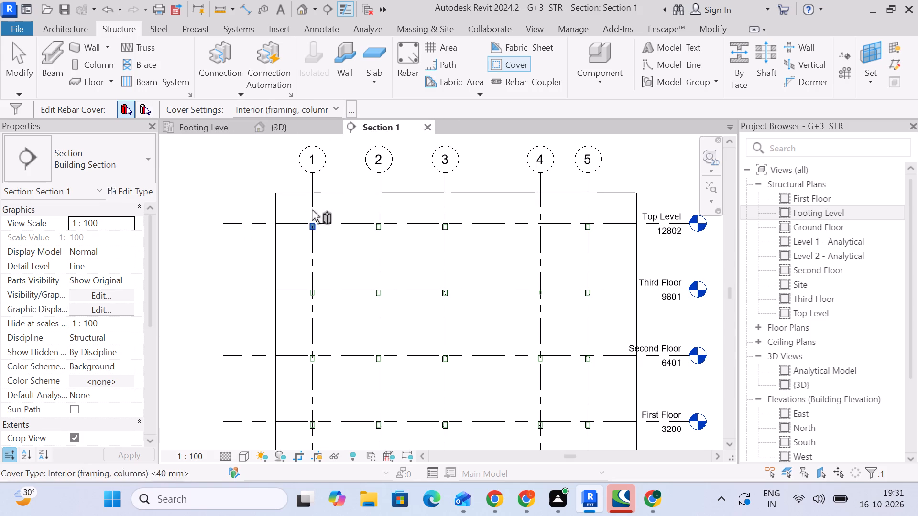
click(299, 106)
click(303, 124)
scroll(358, 244, down, 3)
middle_drag(361, 249, 313, 181)
middle_drag(410, 289, 377, 272)
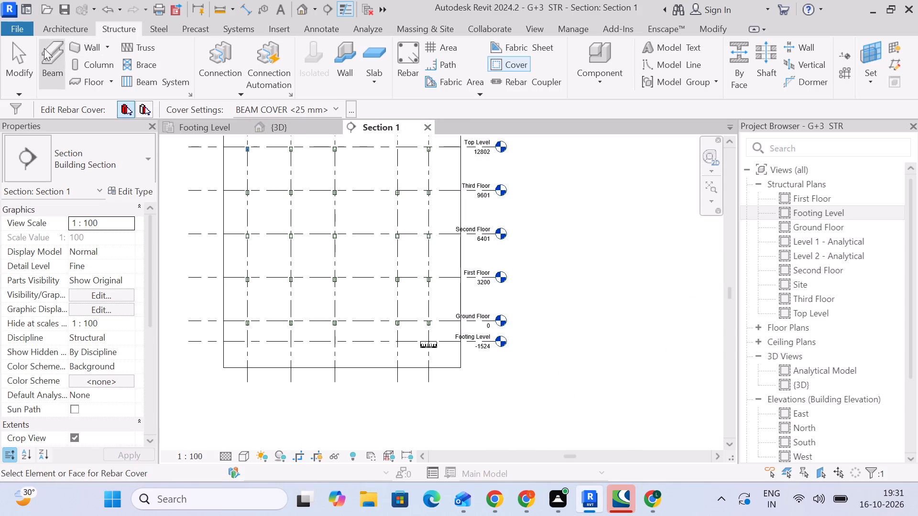
click(18, 61)
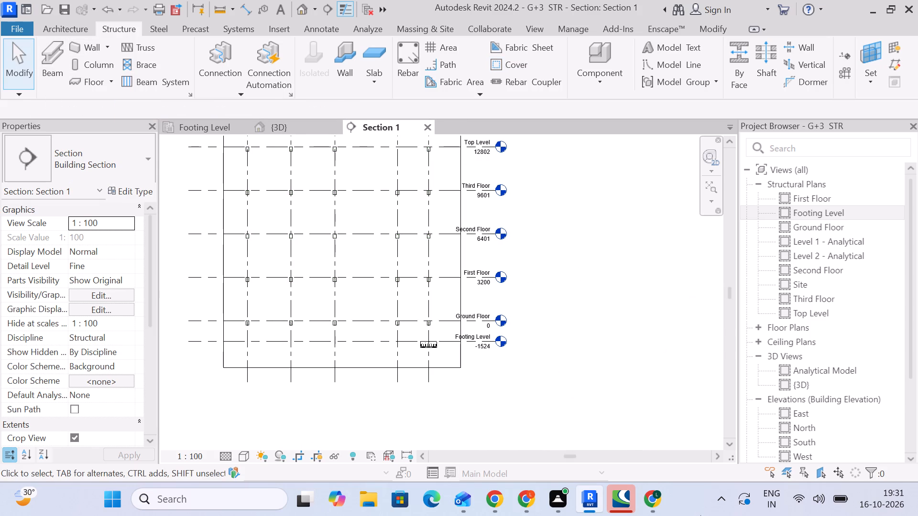
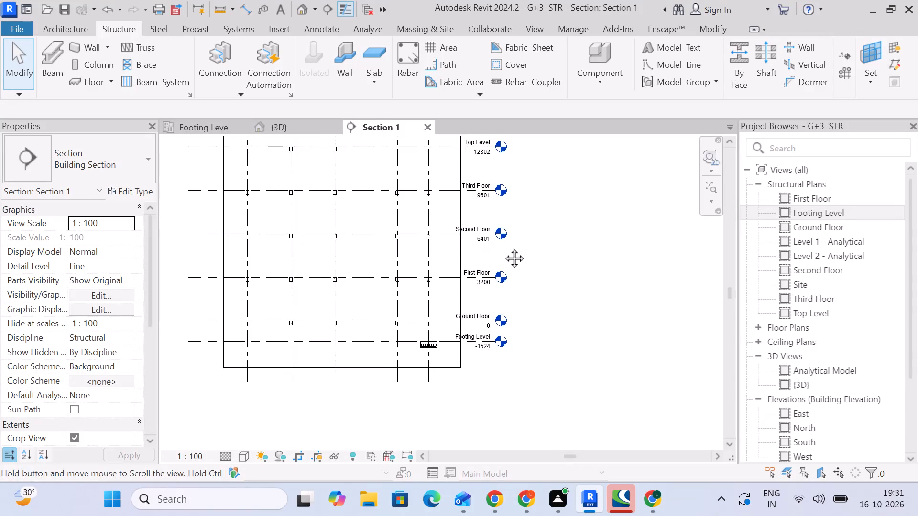
Place a single straight M_00 13M bar, seen end-on, inside the cover at the Ground Floor beam's upper-right corner and end the Rebar command.
middle_drag(405, 321, 482, 230)
scroll(490, 298, up, 4)
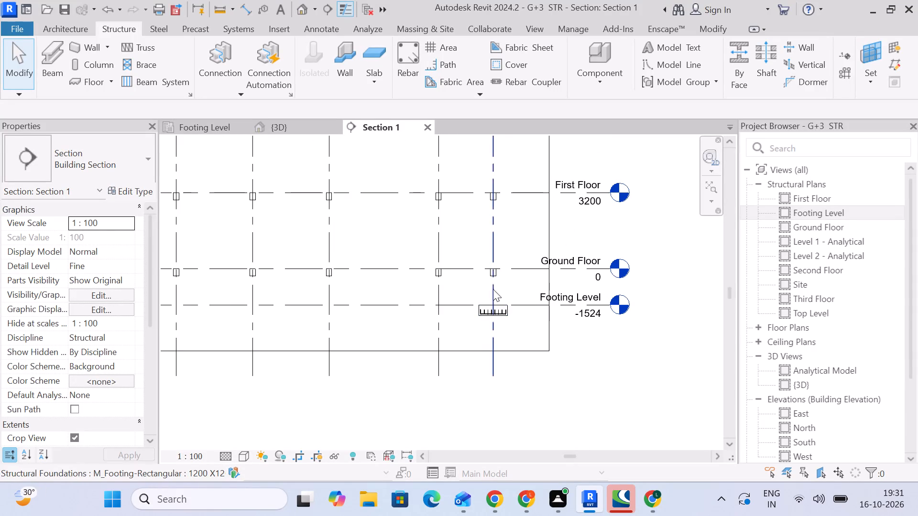
middle_drag(285, 288, 448, 285)
scroll(290, 280, up, 13)
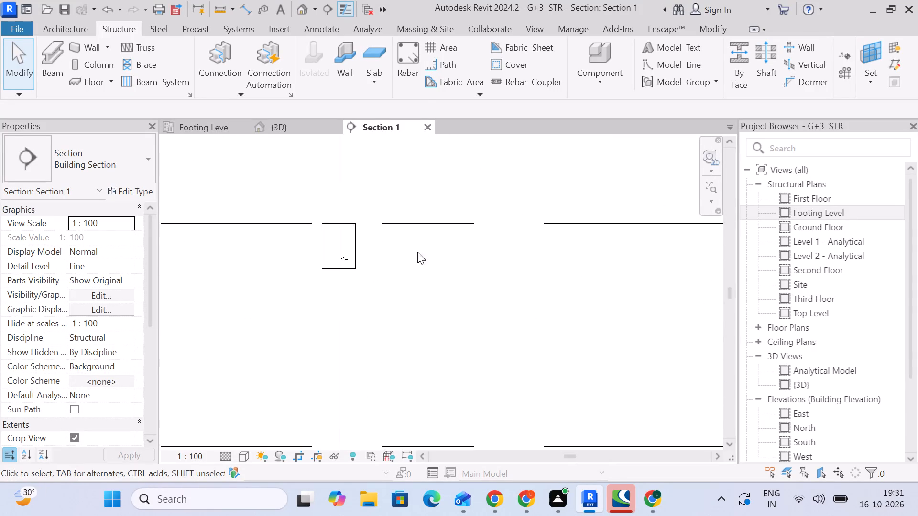
scroll(415, 246, down, 1)
click(415, 59)
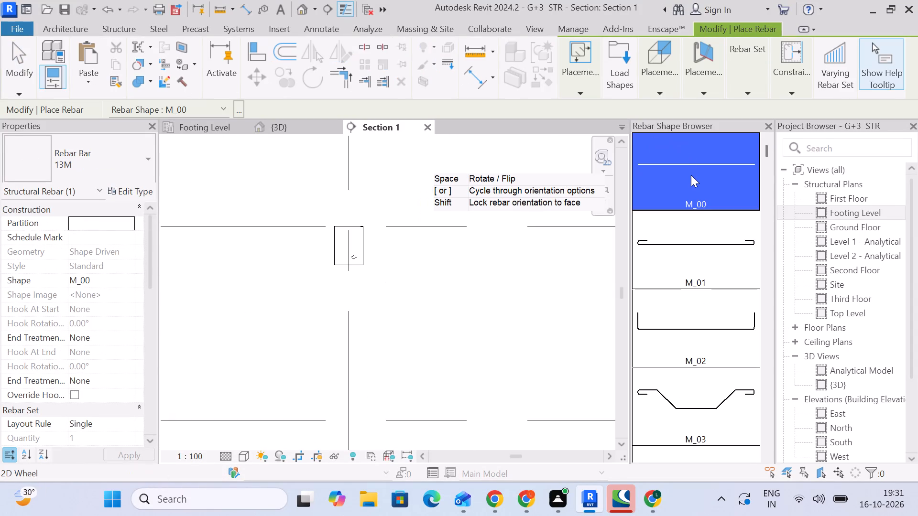
click(691, 175)
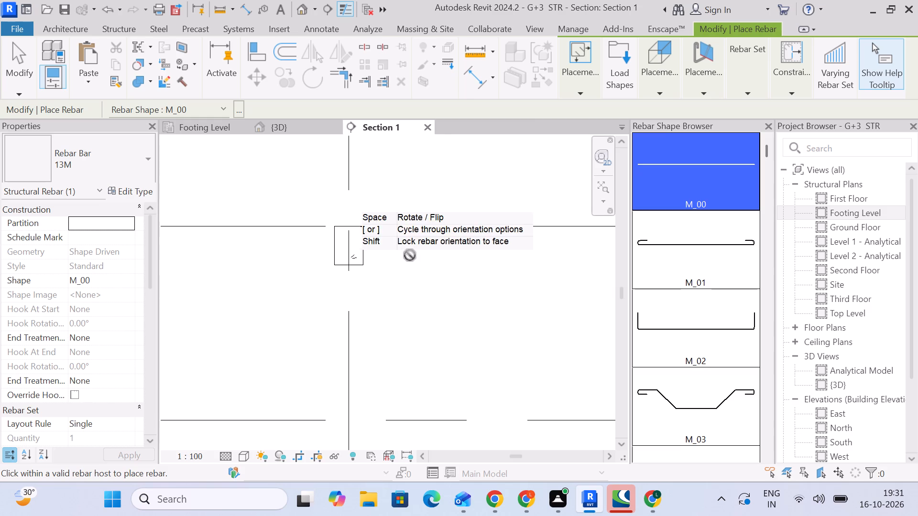
click(652, 87)
click(660, 116)
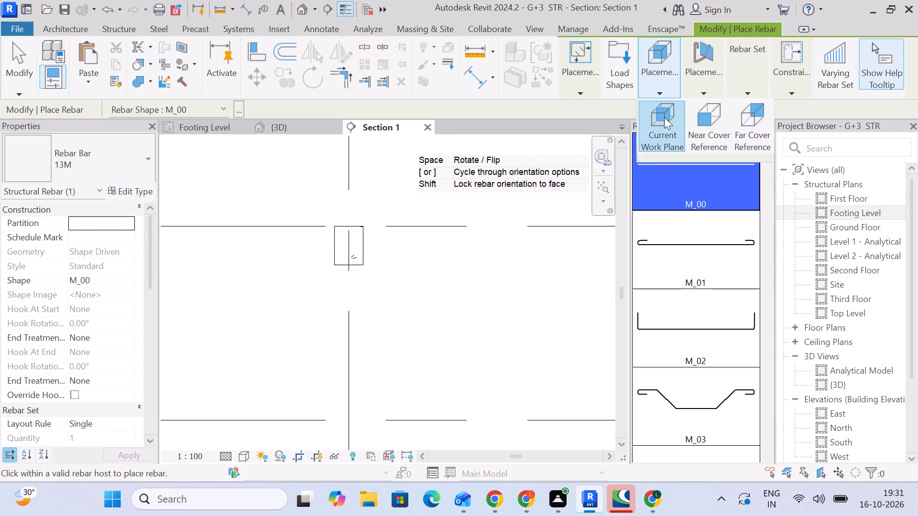
drag(701, 86, 700, 92)
click(699, 127)
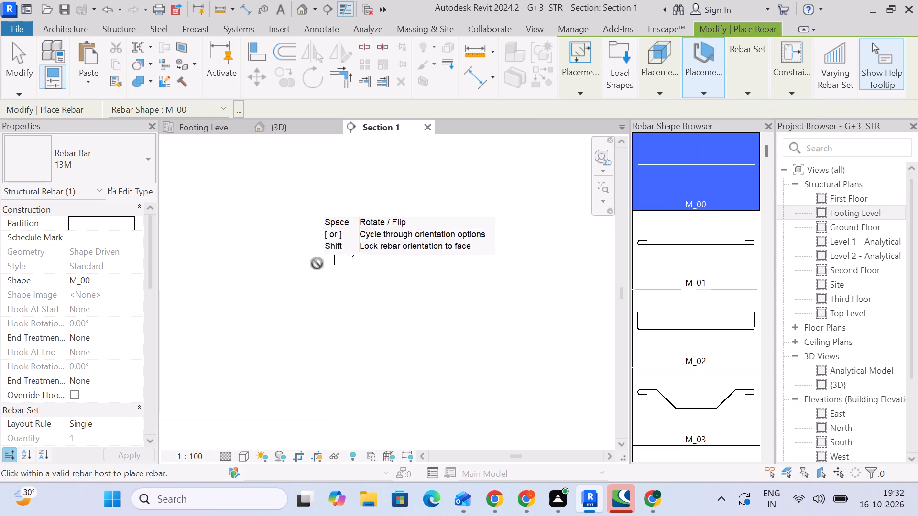
scroll(317, 265, up, 5)
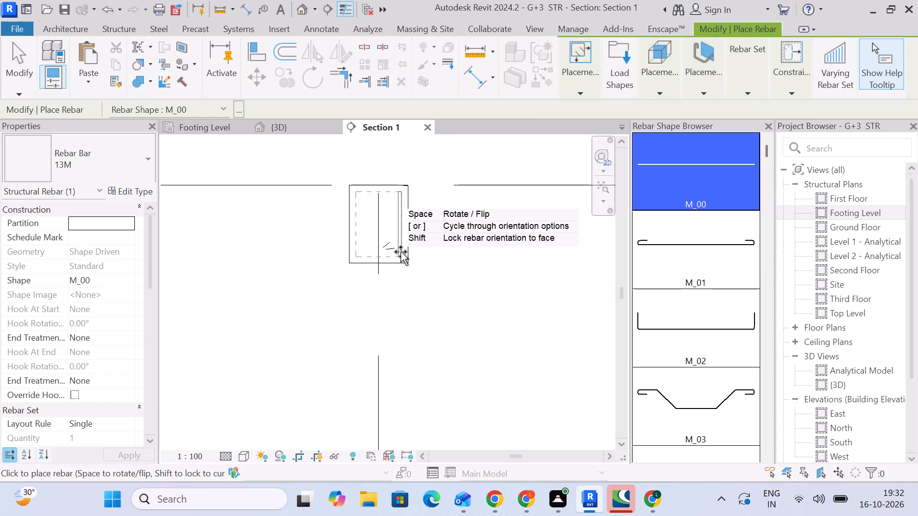
drag(657, 89, 660, 94)
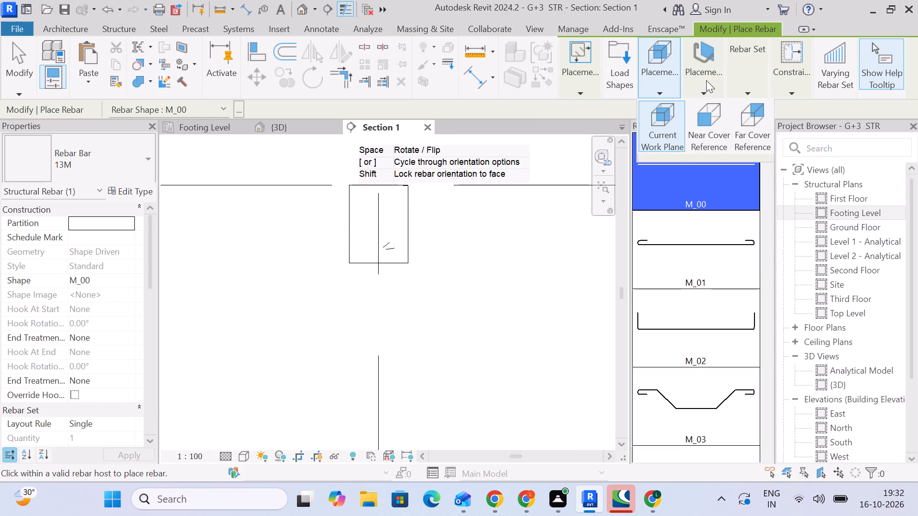
click(706, 80)
click(737, 128)
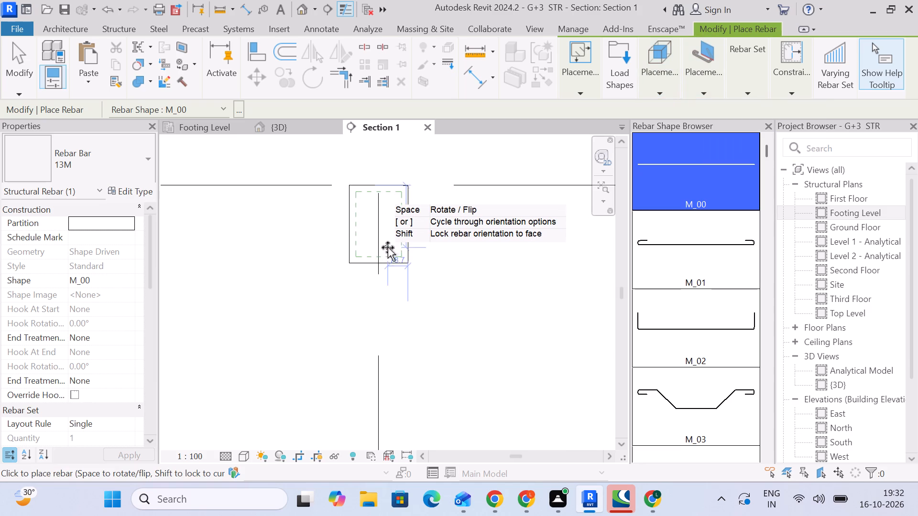
scroll(390, 248, up, 4)
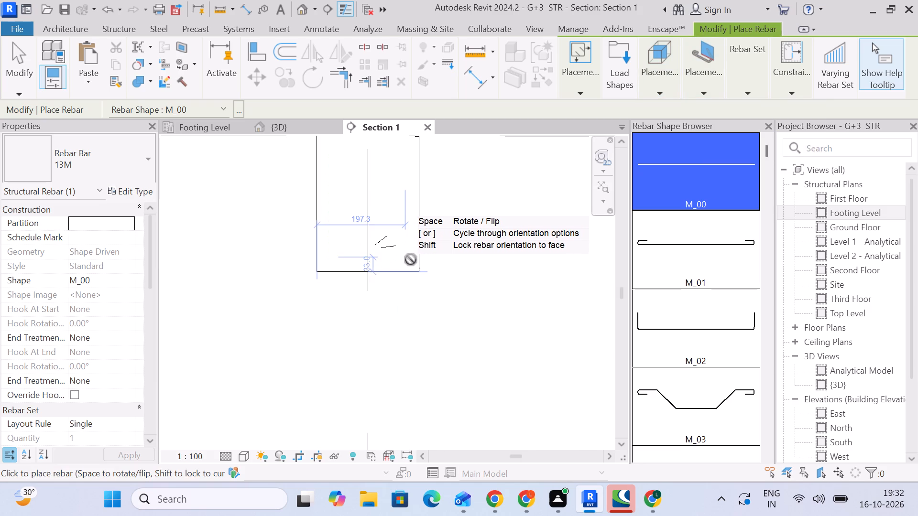
middle_drag(390, 174, 355, 220)
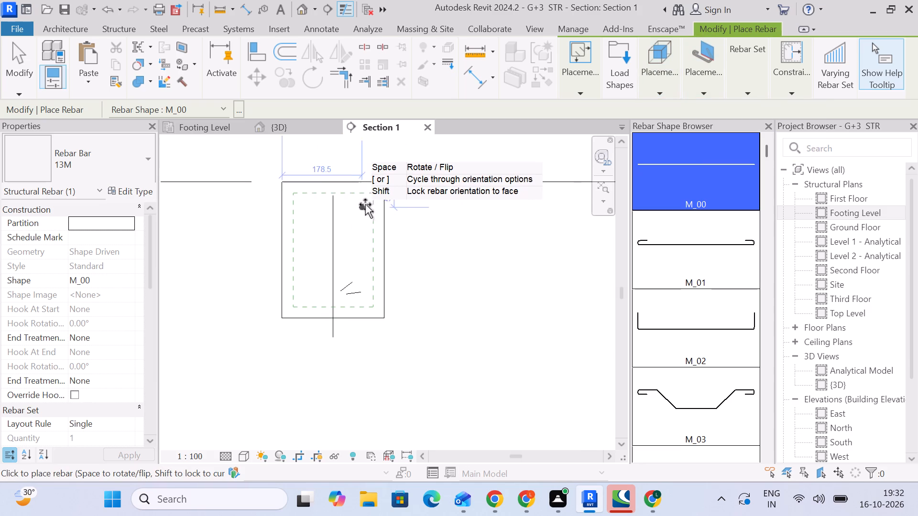
click(375, 194)
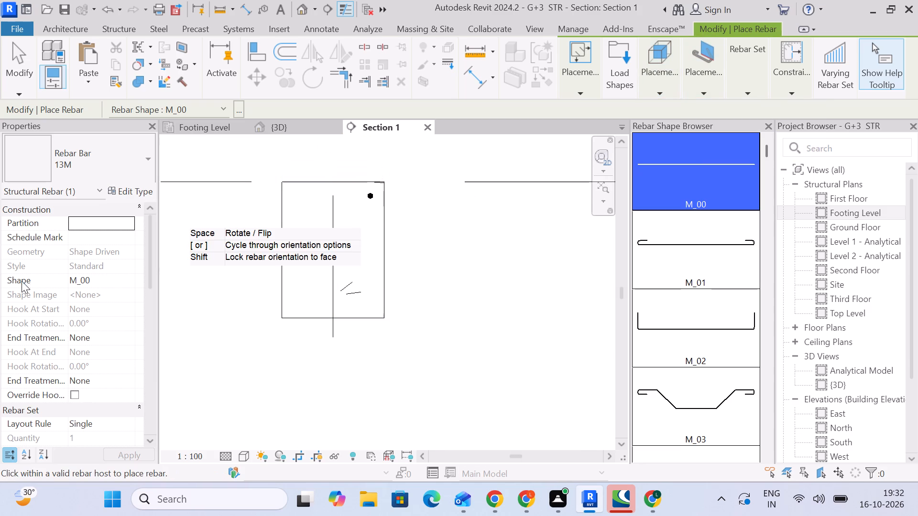
drag(10, 77, 18, 81)
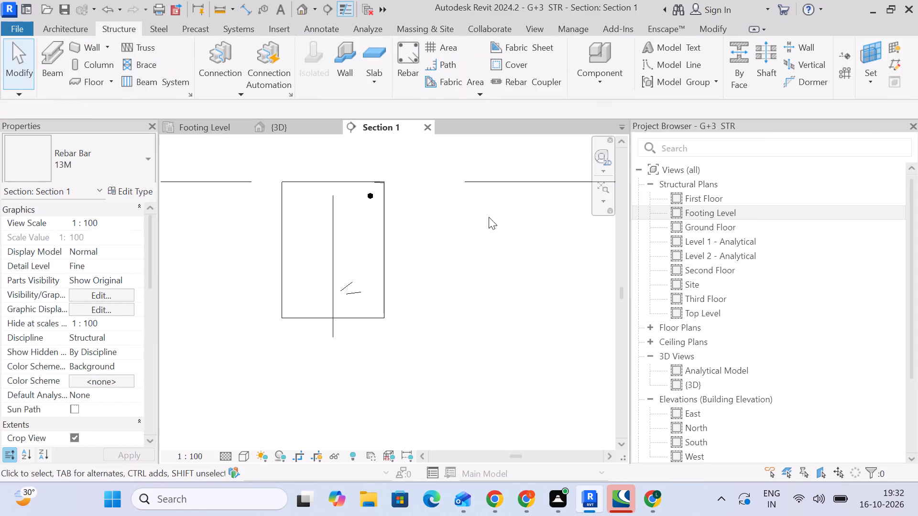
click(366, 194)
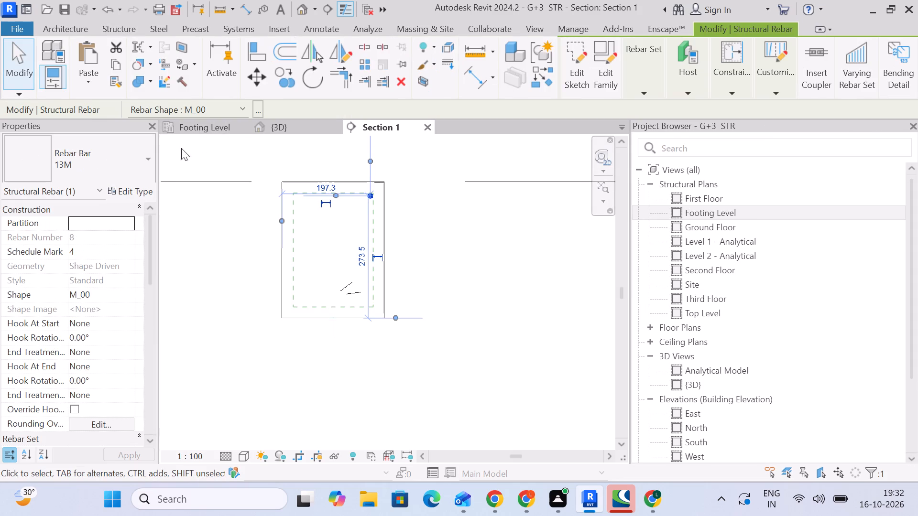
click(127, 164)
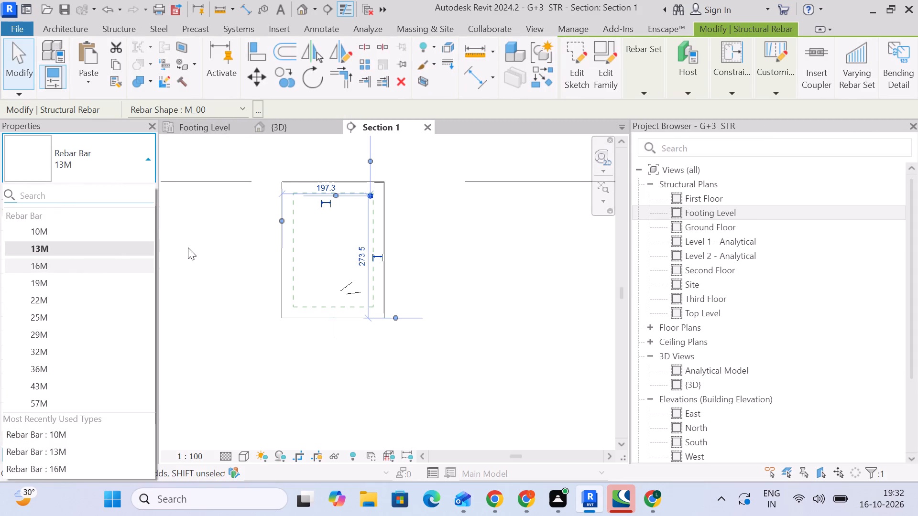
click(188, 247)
Set the corner bar's rebar set layout to Fixed Number with a quantity of 3.
scroll(373, 197, up, 4)
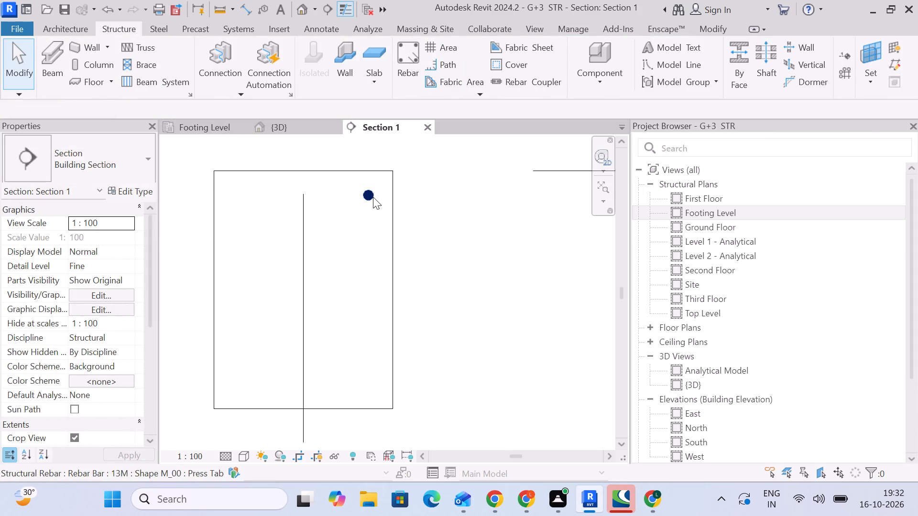
click(373, 197)
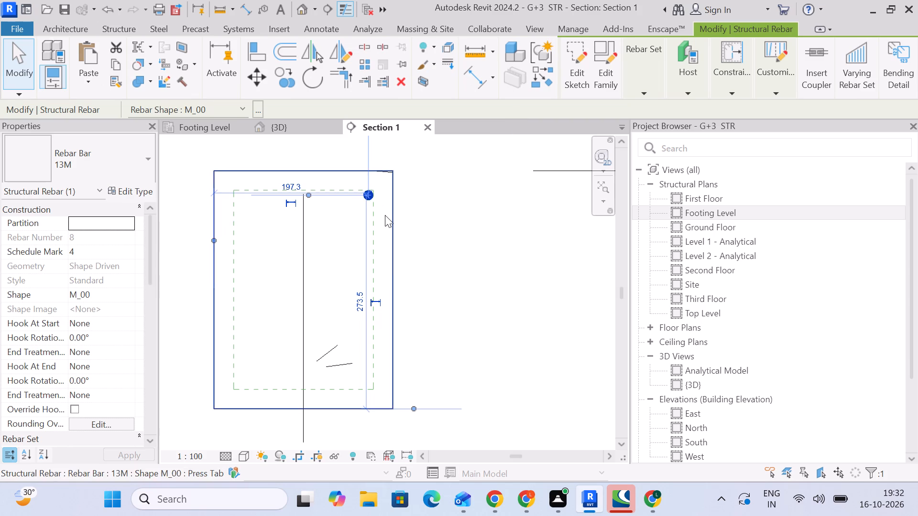
drag(648, 94, 648, 99)
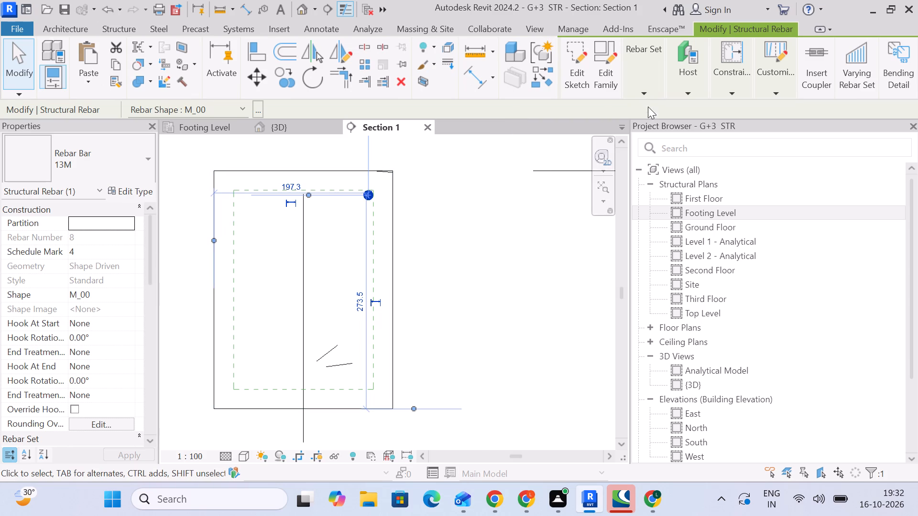
click(648, 84)
click(687, 105)
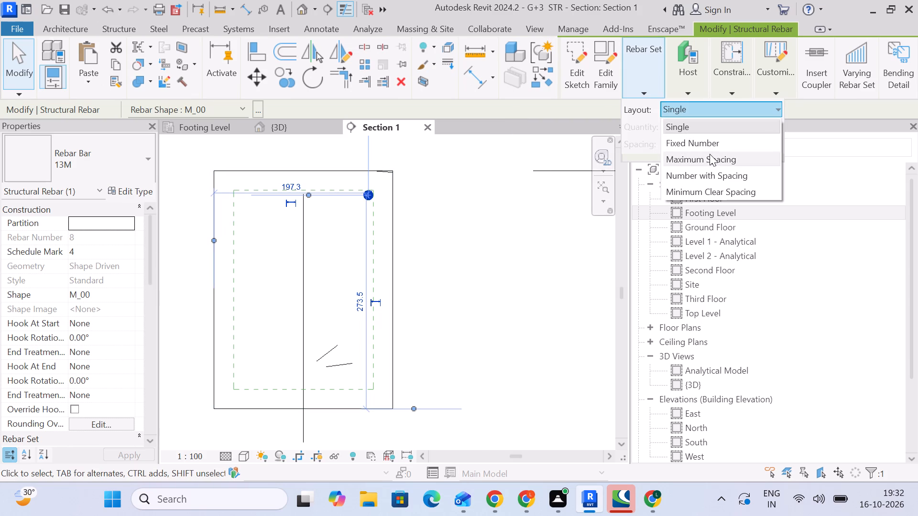
click(710, 154)
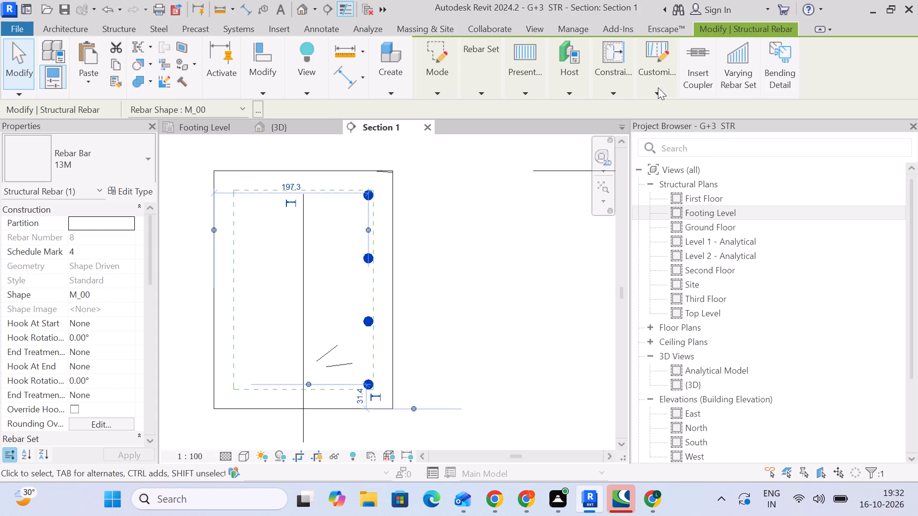
click(469, 92)
click(554, 113)
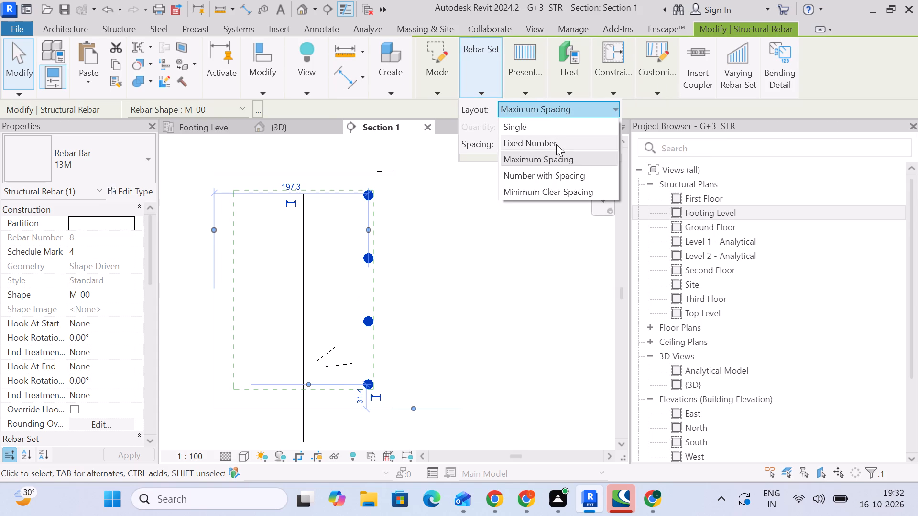
click(557, 144)
click(524, 132)
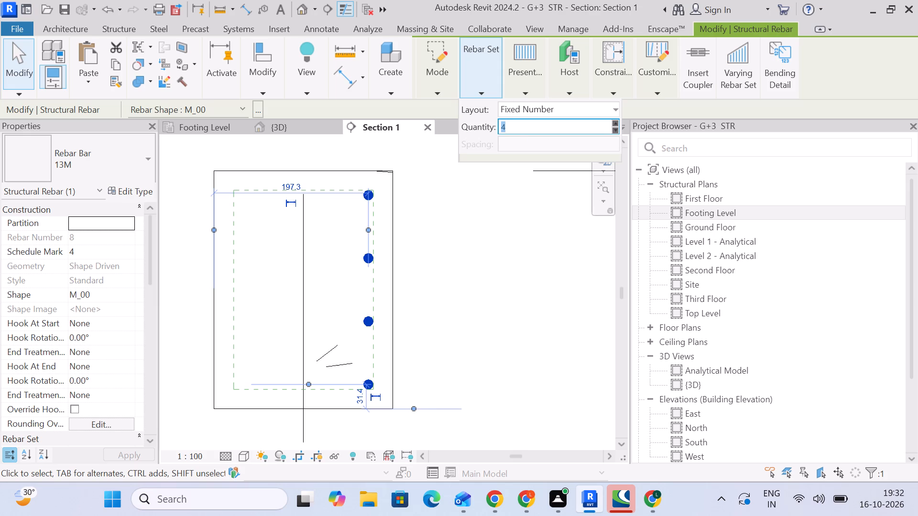
key(3)
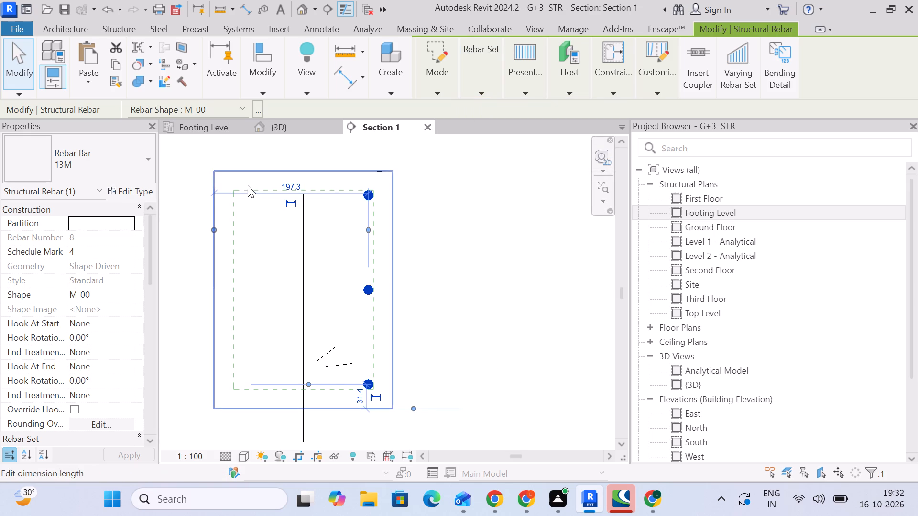
Rotate the three-bar set 90° about its upper corner bar so it runs horizontally along the beam's top.
click(276, 85)
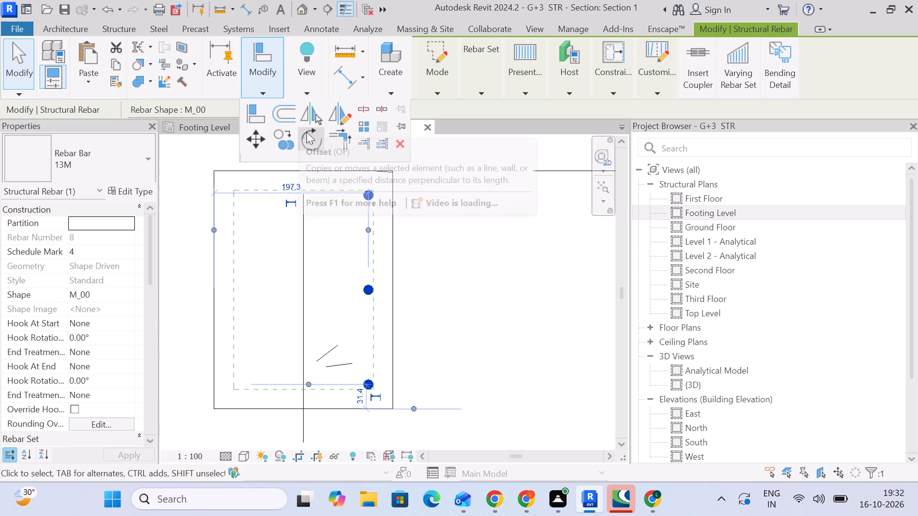
click(305, 137)
middle_drag(425, 406, 427, 371)
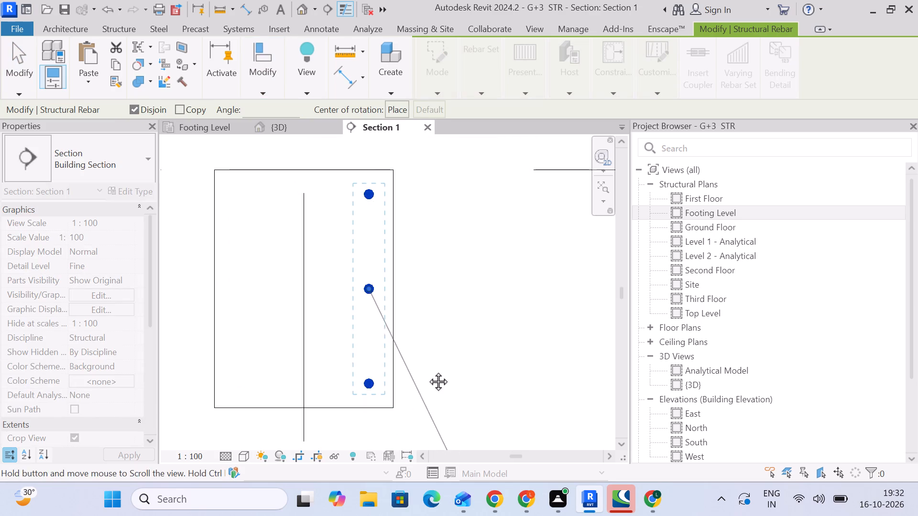
middle_drag(427, 371, 435, 300)
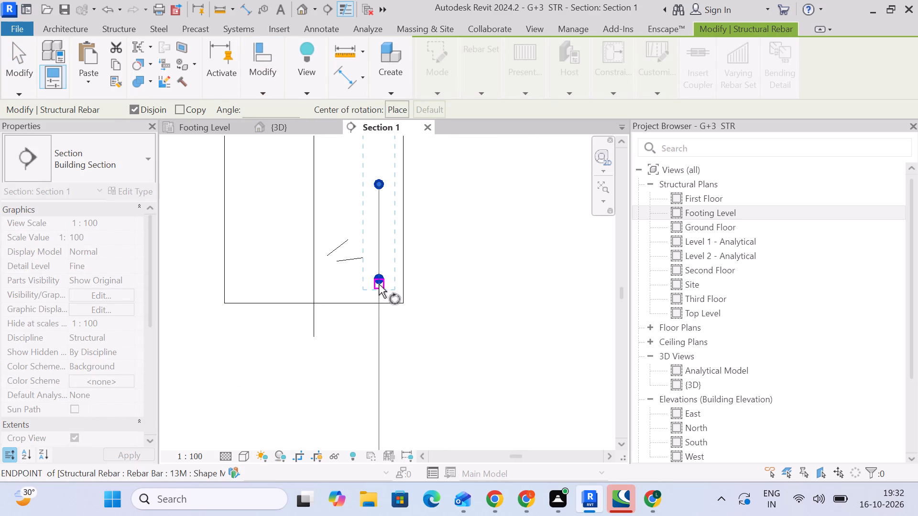
middle_drag(399, 252, 402, 391)
scroll(402, 391, down, 1)
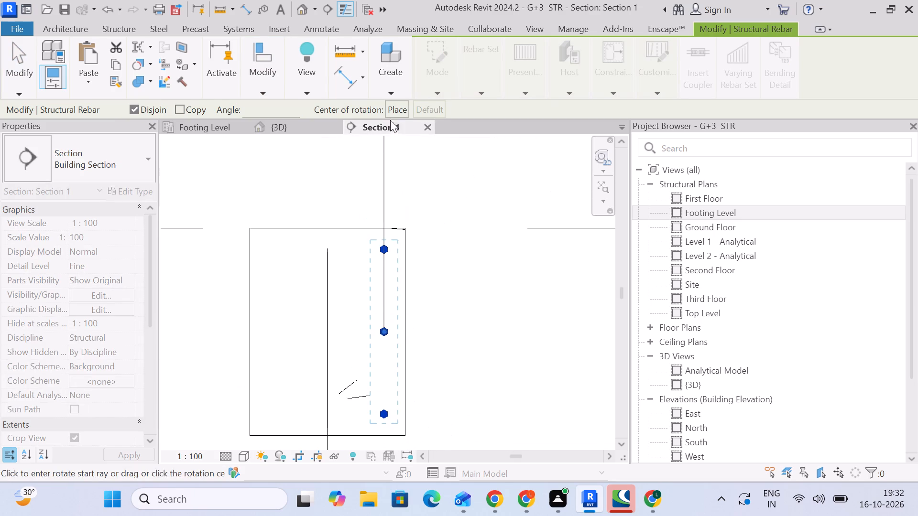
click(399, 103)
scroll(382, 249, up, 5)
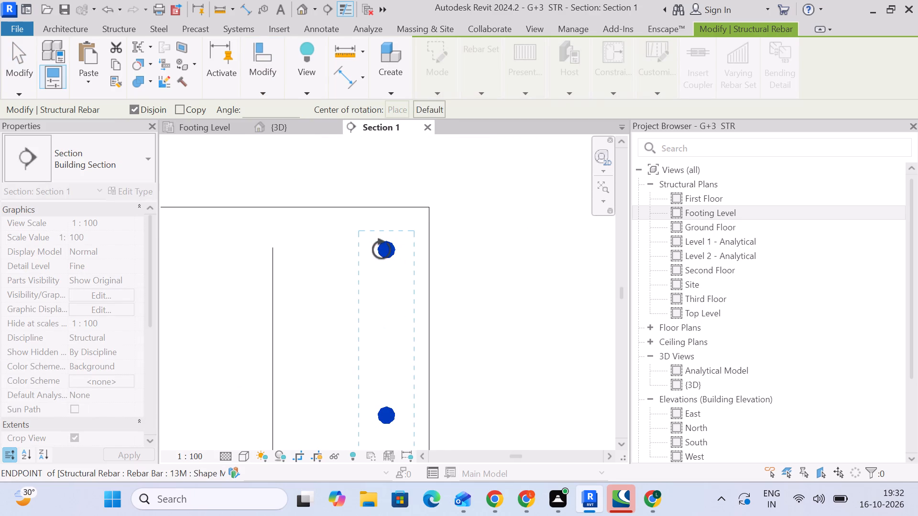
click(386, 250)
scroll(386, 356, down, 5)
middle_drag(385, 359, 399, 214)
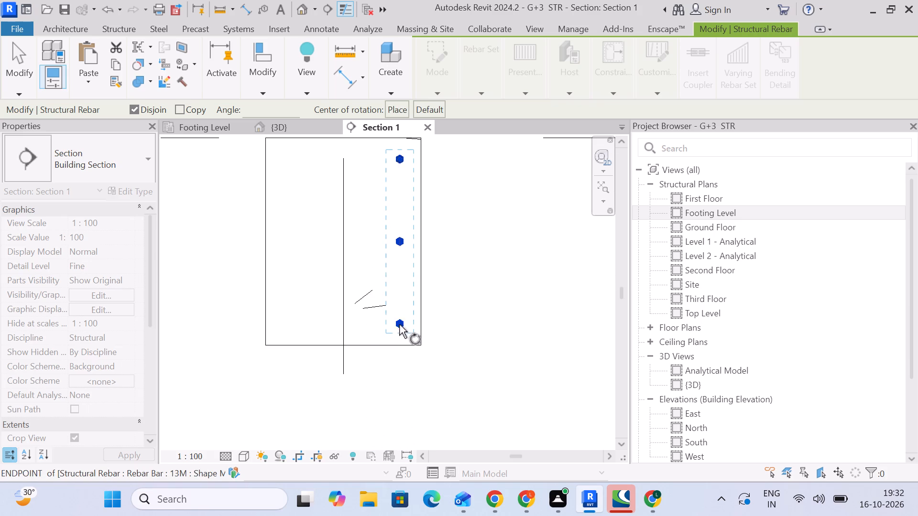
click(399, 324)
middle_drag(264, 197, 292, 304)
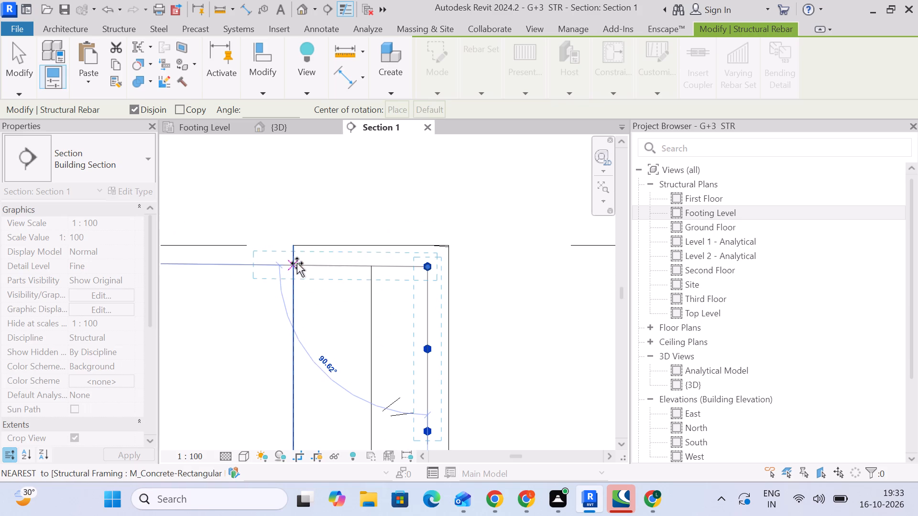
click(277, 267)
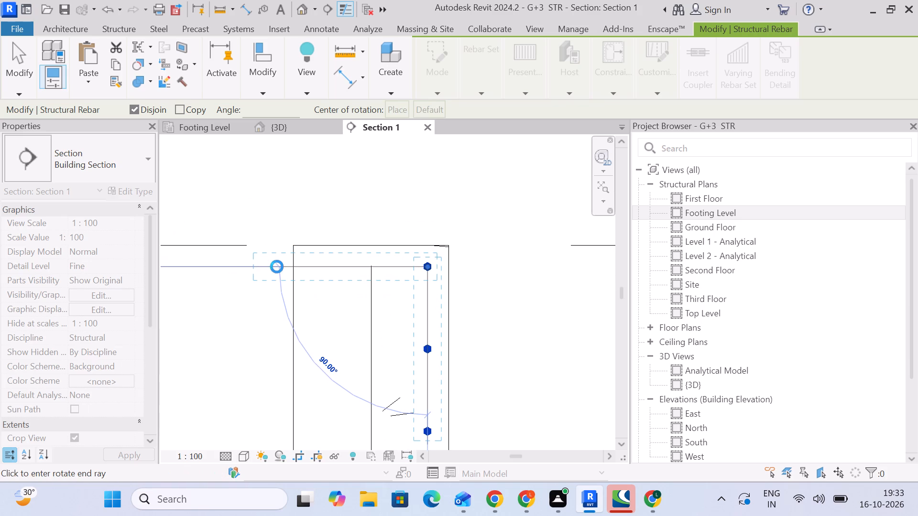
click(0, 58)
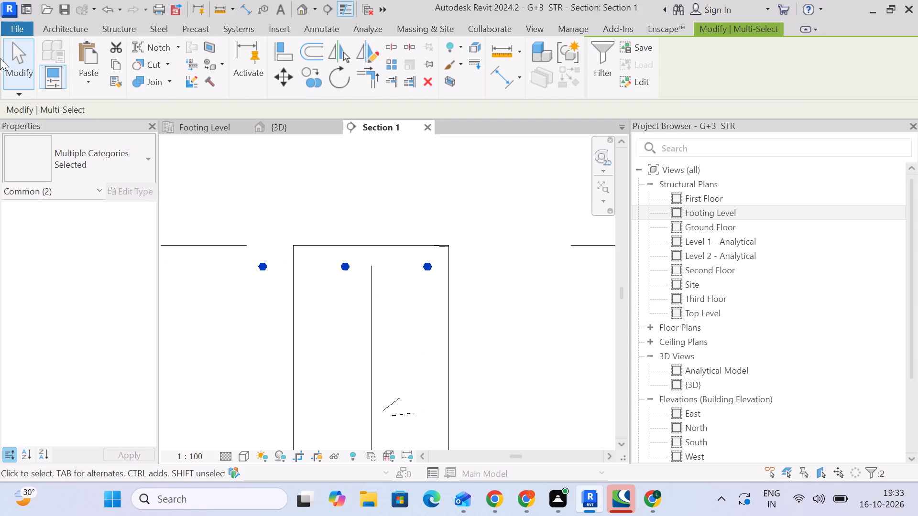
Shorten the top three-bar set so its outer bar sits inside the cover, about 31 mm from the beam's left side.
click(354, 269)
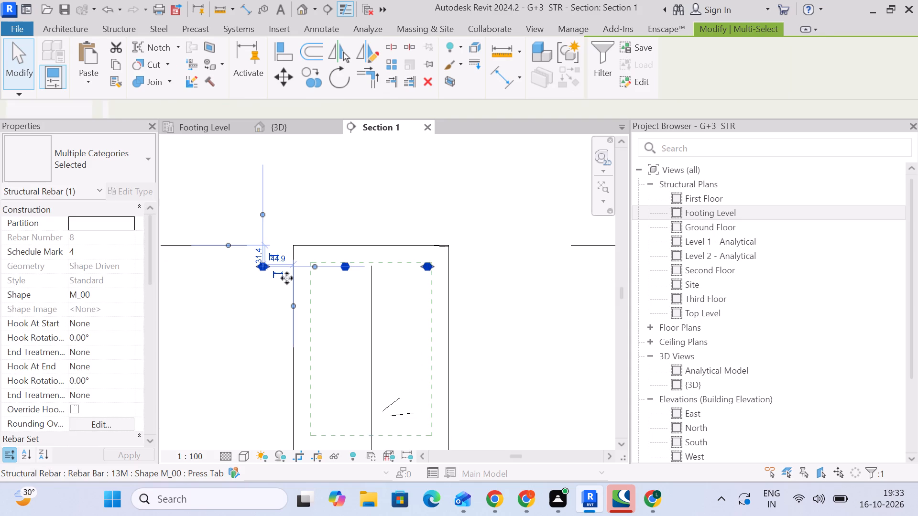
drag(262, 267, 314, 263)
click(175, 301)
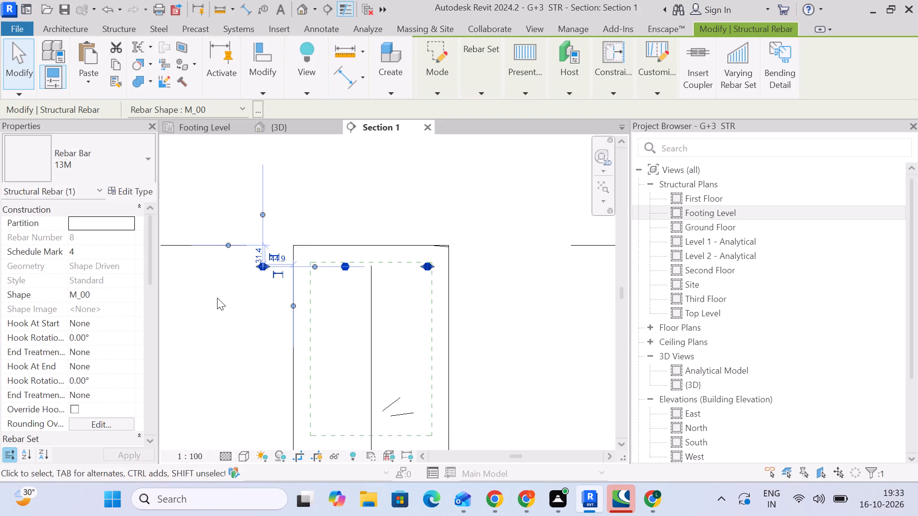
click(252, 282)
click(260, 269)
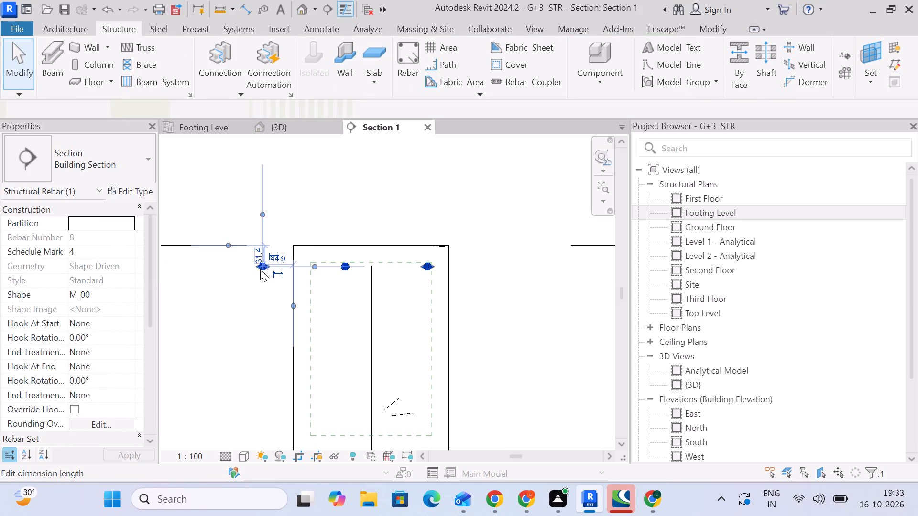
drag(261, 269, 281, 270)
click(238, 287)
scroll(269, 269, up, 5)
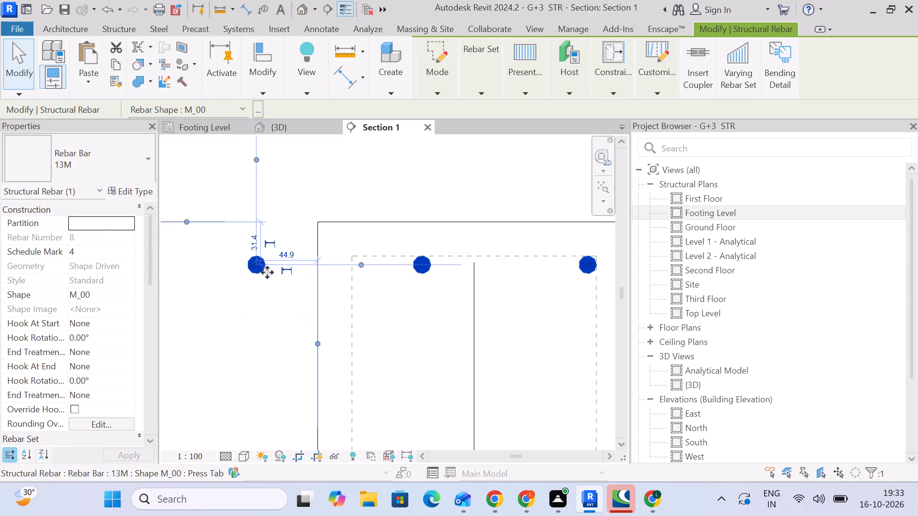
drag(251, 265, 349, 272)
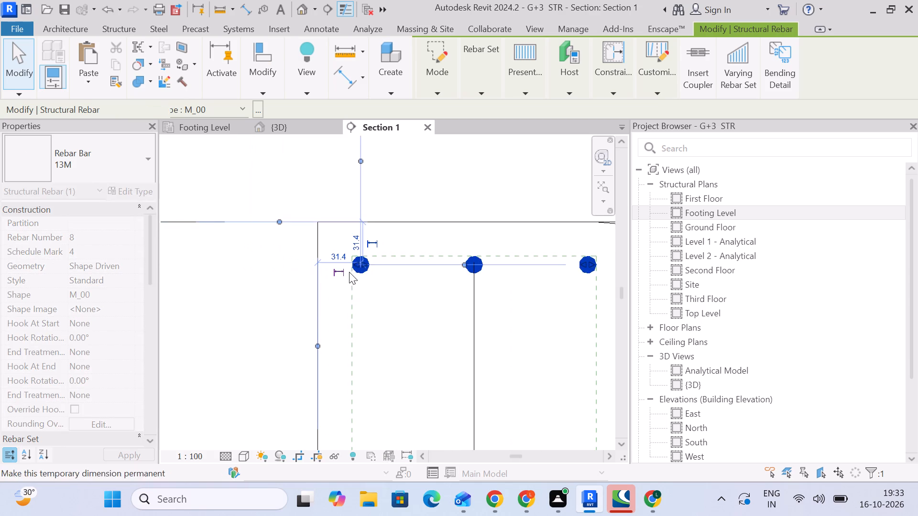
Mirror a copy of the top three-bar set to the beam's bottom about a horizontal axis drawn at the beam's mid-height.
scroll(369, 282, down, 5)
middle_drag(482, 299, 264, 231)
scroll(286, 250, down, 3)
middle_drag(297, 256, 378, 220)
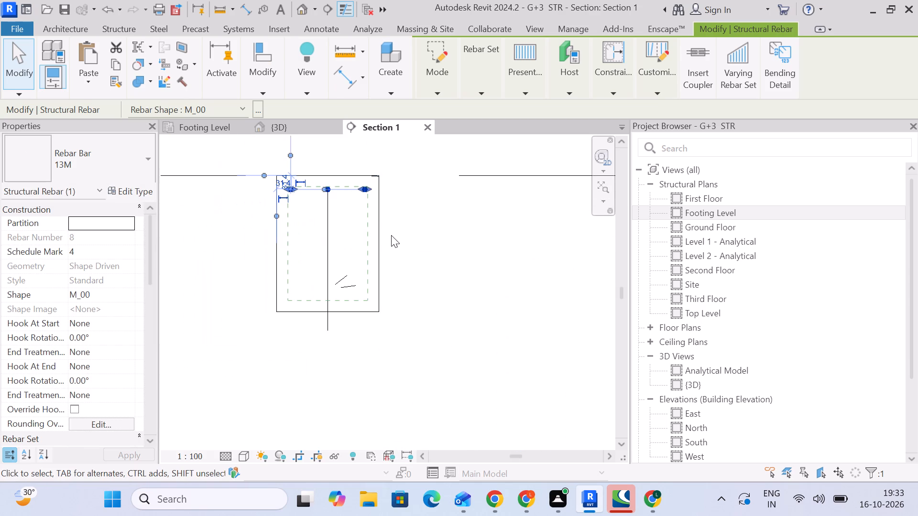
click(271, 91)
click(261, 84)
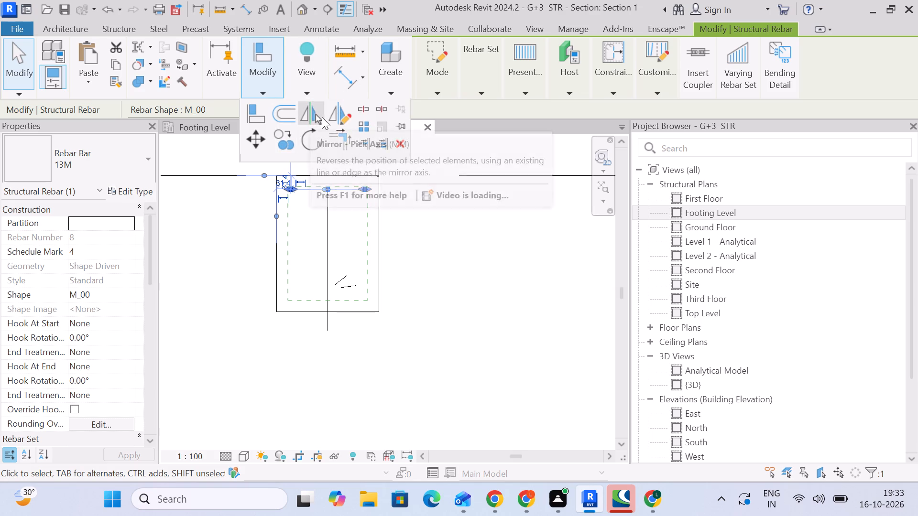
drag(338, 117, 342, 120)
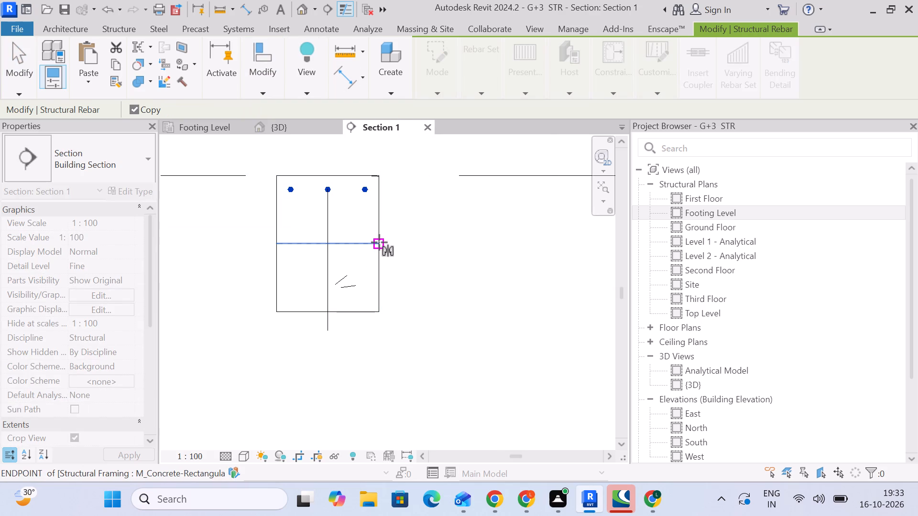
click(380, 243)
click(308, 245)
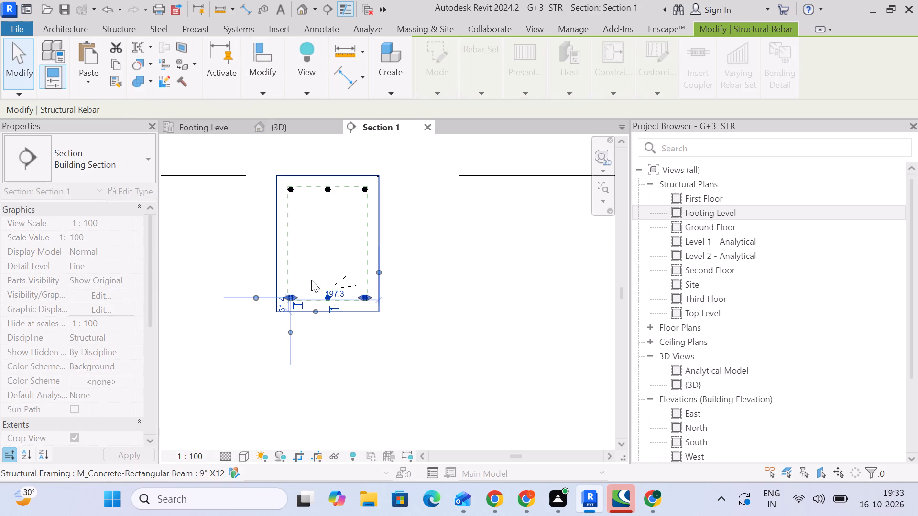
click(13, 60)
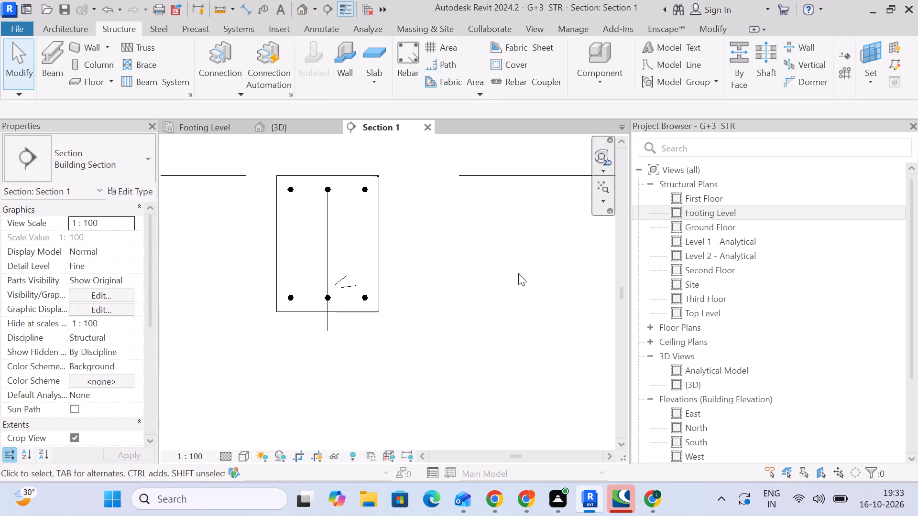
Place a 10M stirrup of shape M_T1 on the current work plane, parallel to it, within the beam's cover, and end the Rebar command.
click(405, 64)
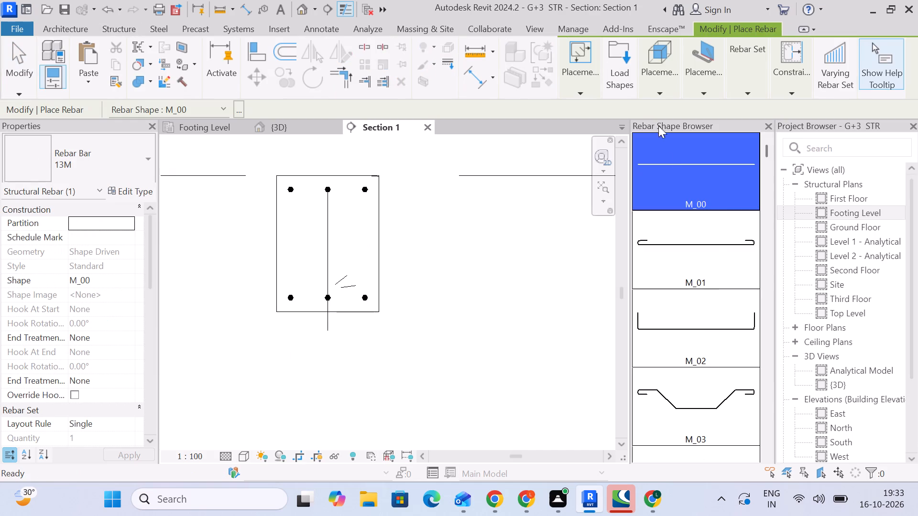
scroll(711, 249, down, 20)
scroll(711, 249, down, 5)
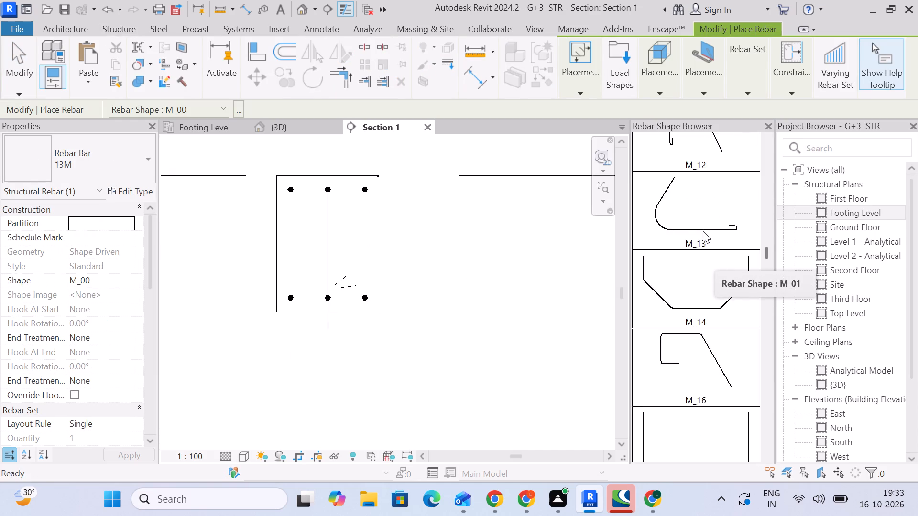
scroll(703, 231, down, 19)
scroll(701, 240, down, 8)
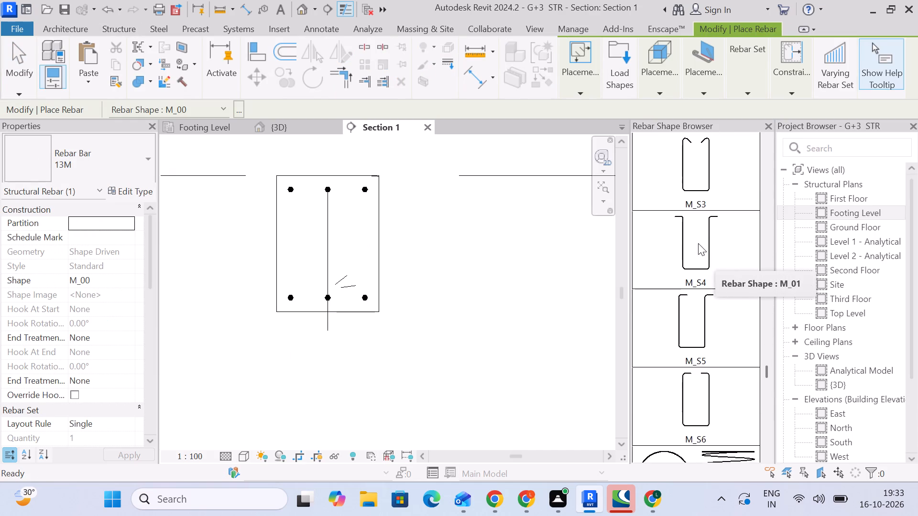
scroll(698, 243, down, 10)
click(693, 245)
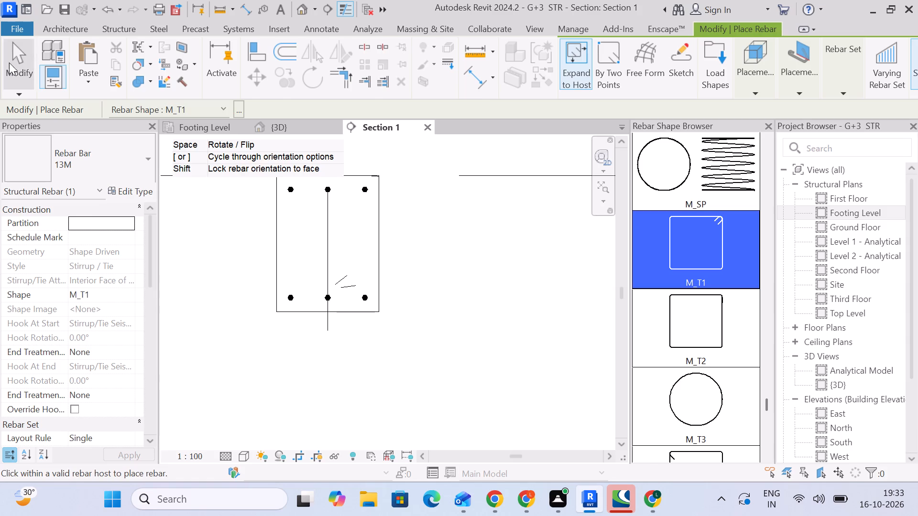
click(9, 63)
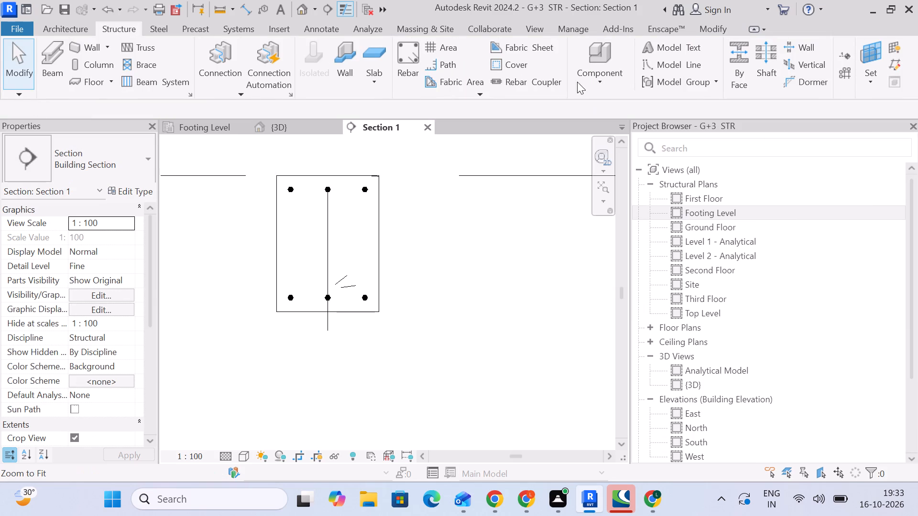
click(420, 53)
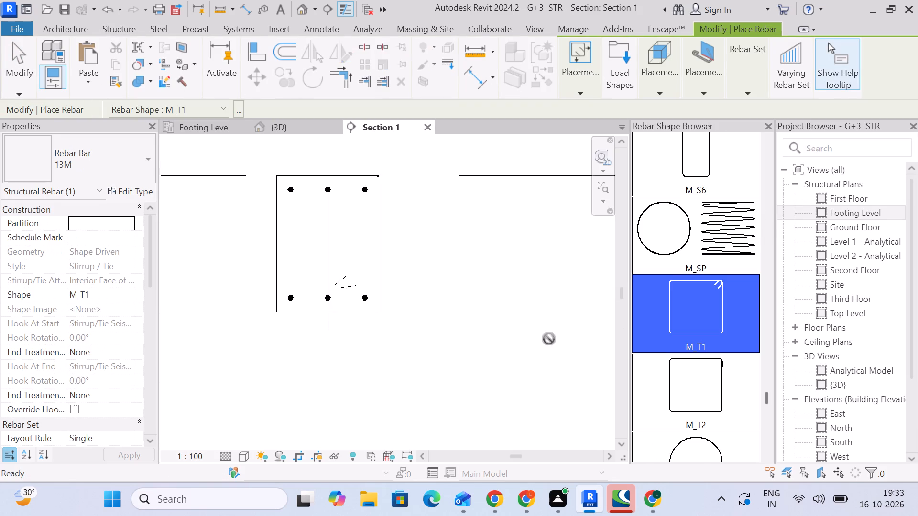
click(124, 161)
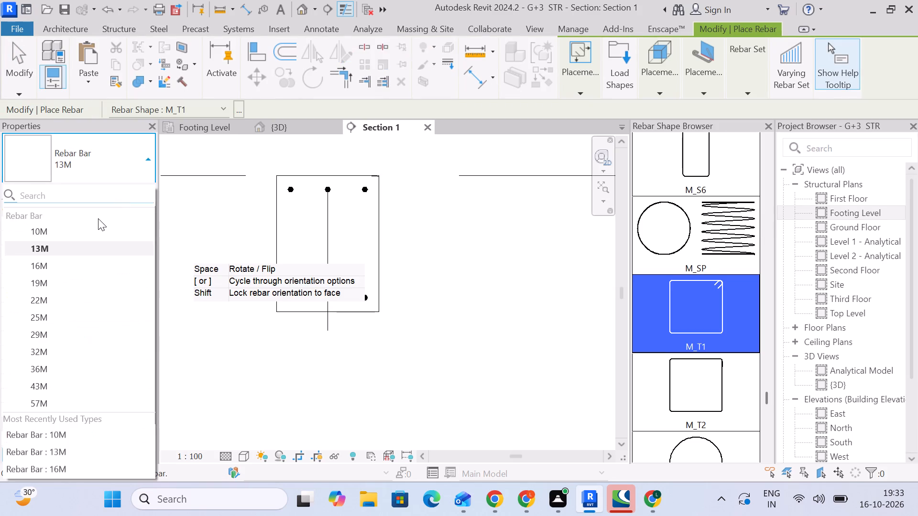
click(75, 231)
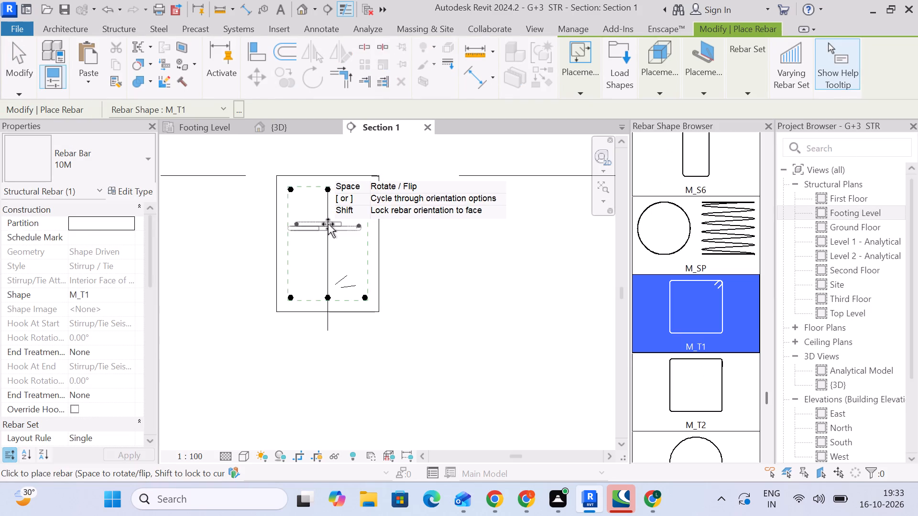
click(648, 85)
click(669, 110)
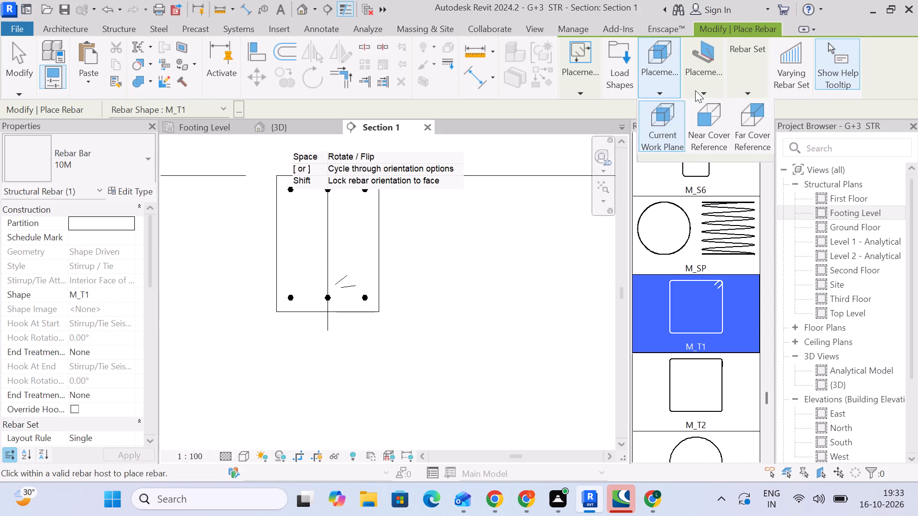
click(695, 90)
click(706, 115)
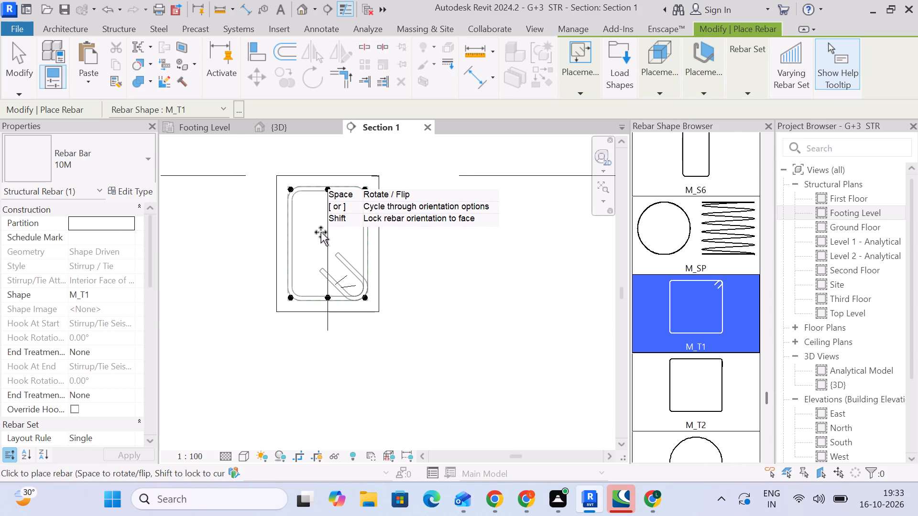
click(321, 232)
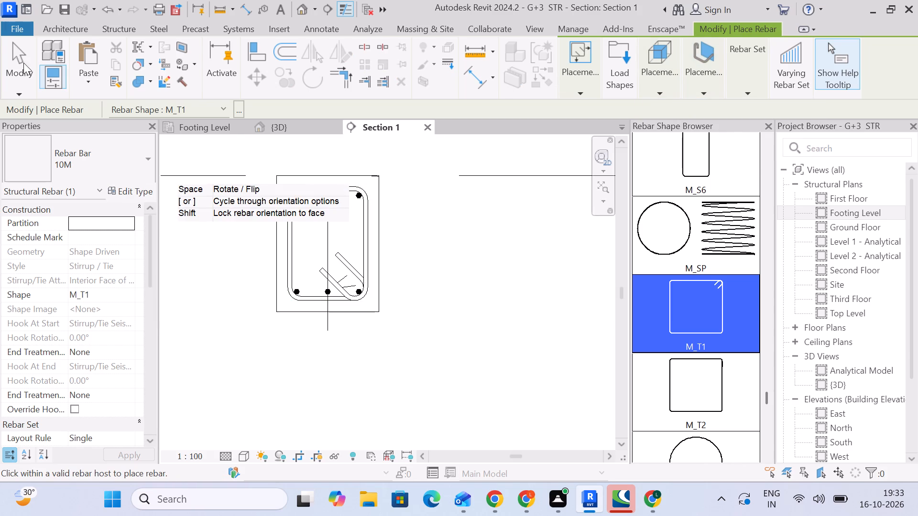
click(31, 81)
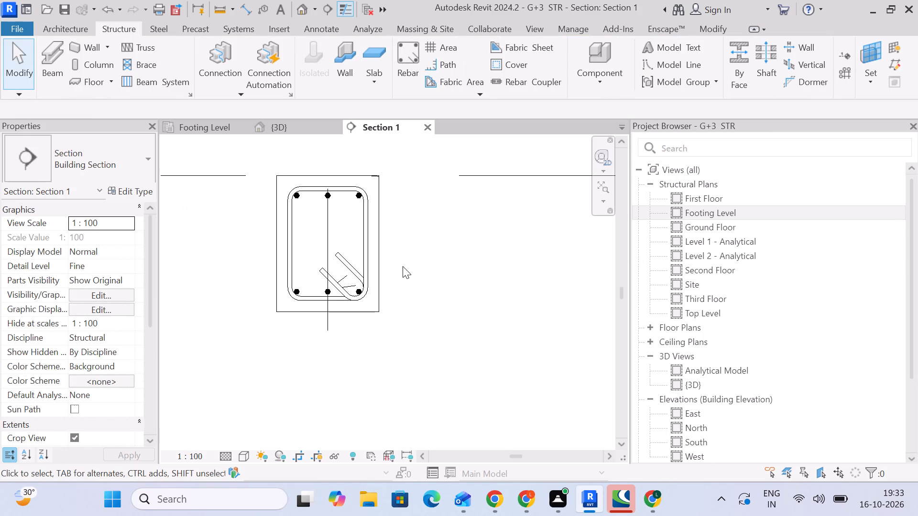
Set the stirrup's rebar set layout to Maximum Spacing with a spacing of 150 mm and deselect it.
click(364, 243)
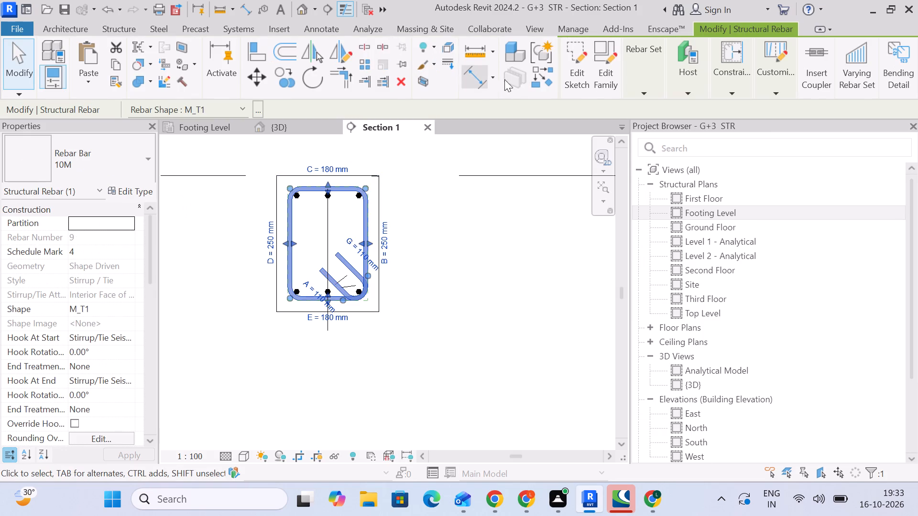
click(659, 88)
click(686, 110)
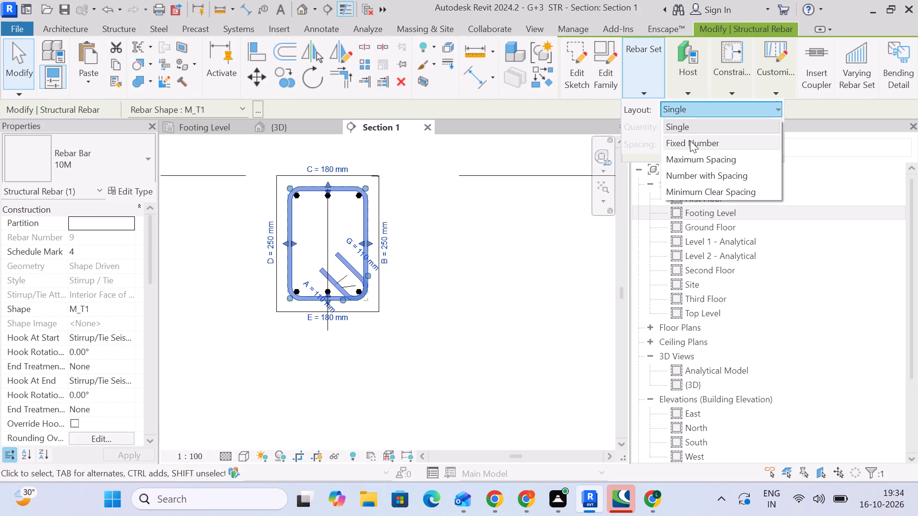
click(698, 157)
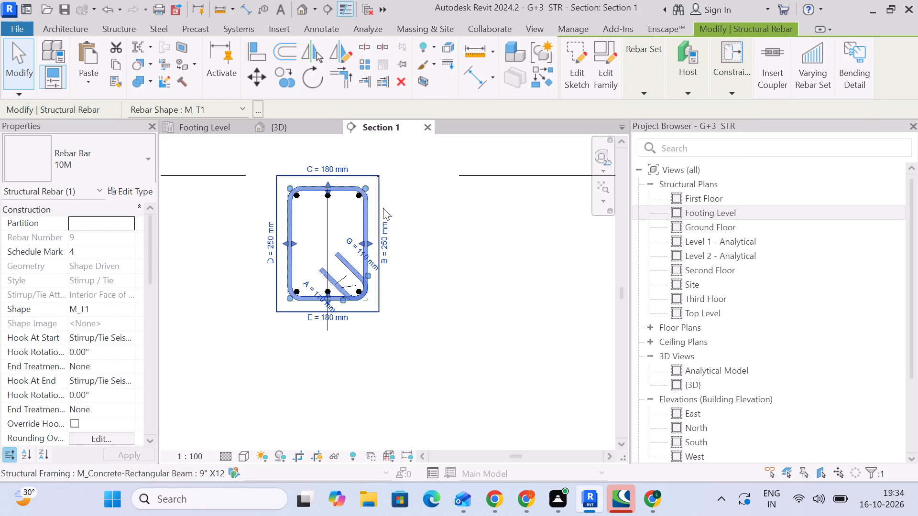
click(647, 95)
click(713, 140)
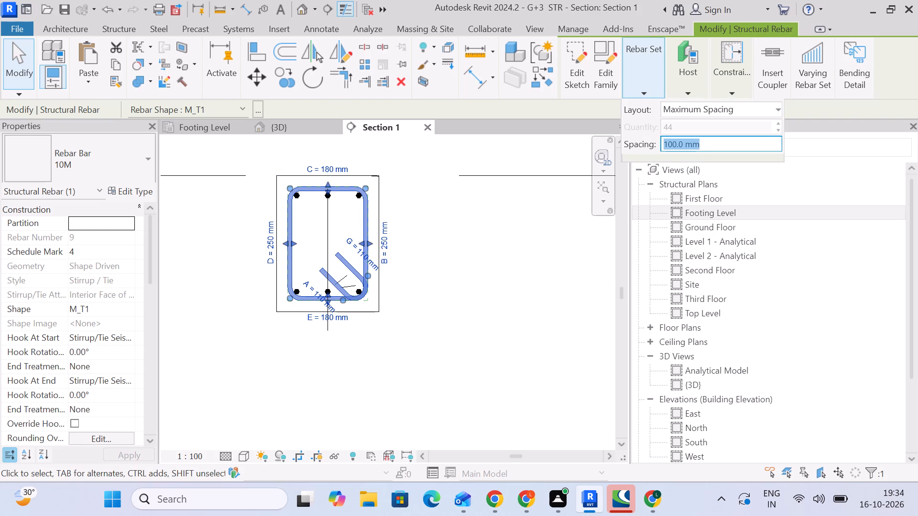
key(1)
key(5)
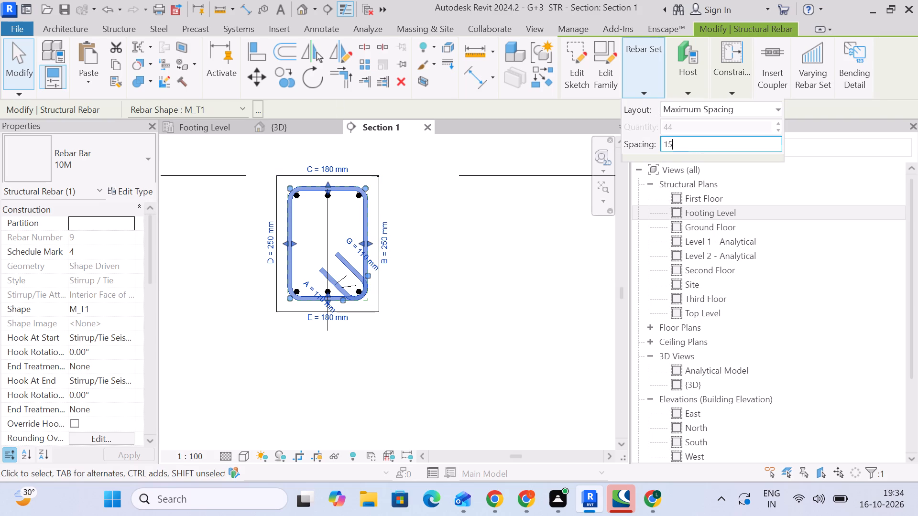
key(0)
key(Return)
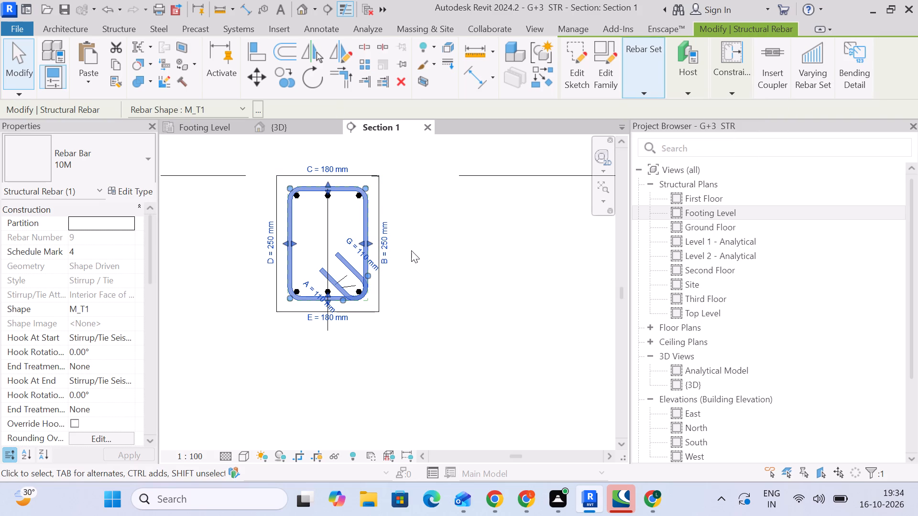
click(436, 255)
Switch to the 3D view and locate the newly reinforced Ground Floor beam between grids A and B.
scroll(422, 245, down, 2)
middle_drag(414, 244, 401, 235)
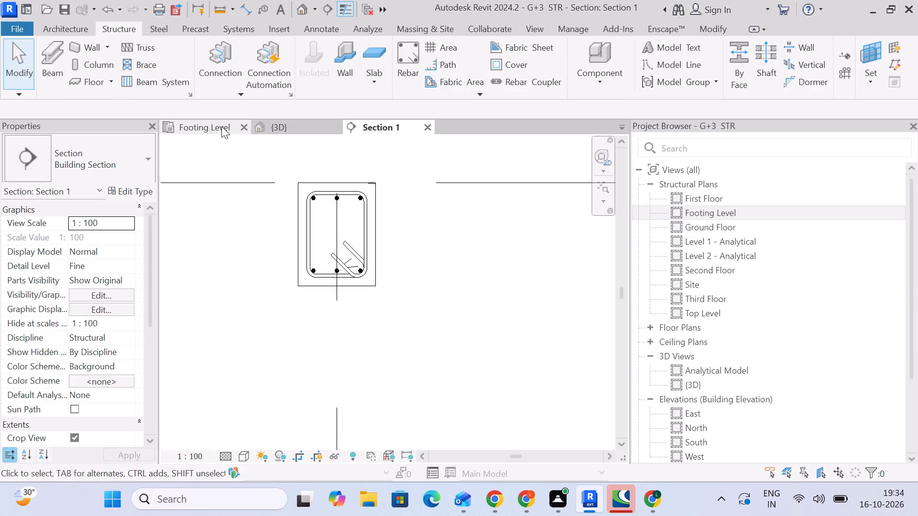
click(277, 129)
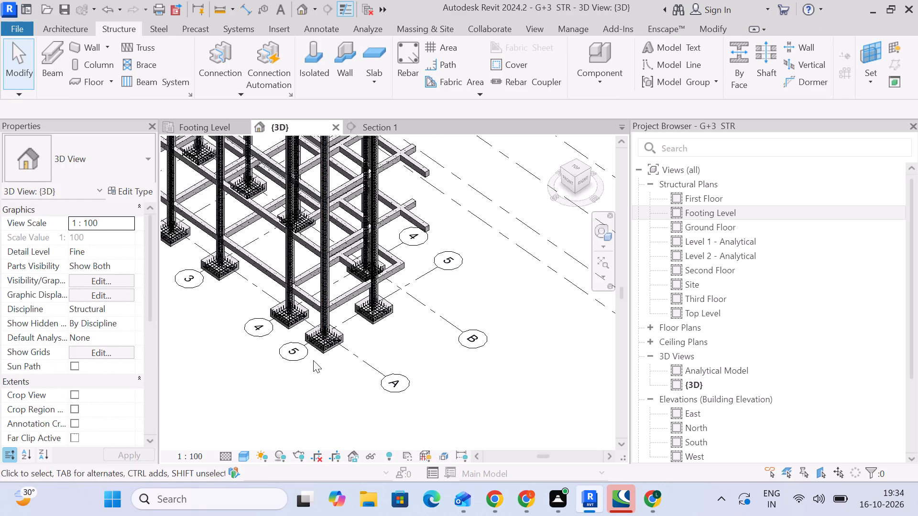
middle_drag(282, 268, 344, 387)
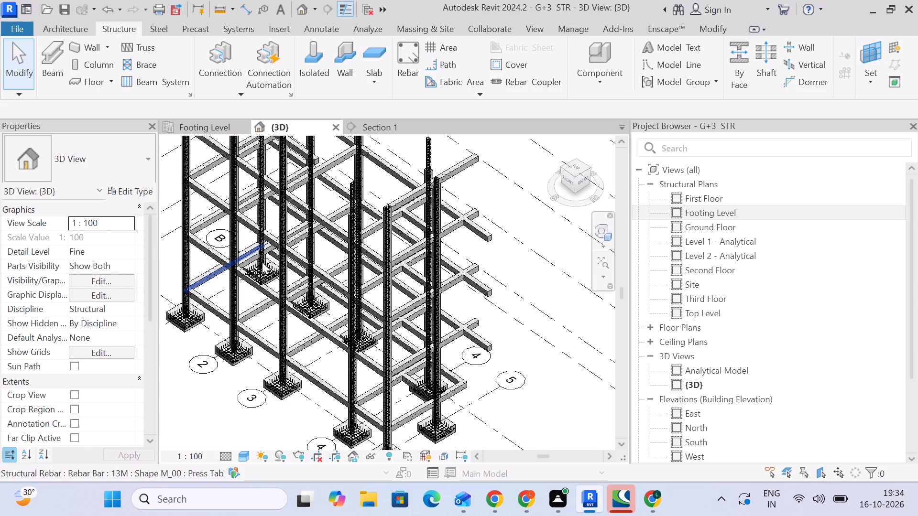
scroll(214, 270, up, 8)
middle_drag(209, 310, 310, 312)
click(295, 279)
scroll(324, 343, down, 3)
shift+middle_drag(324, 344, 421, 353)
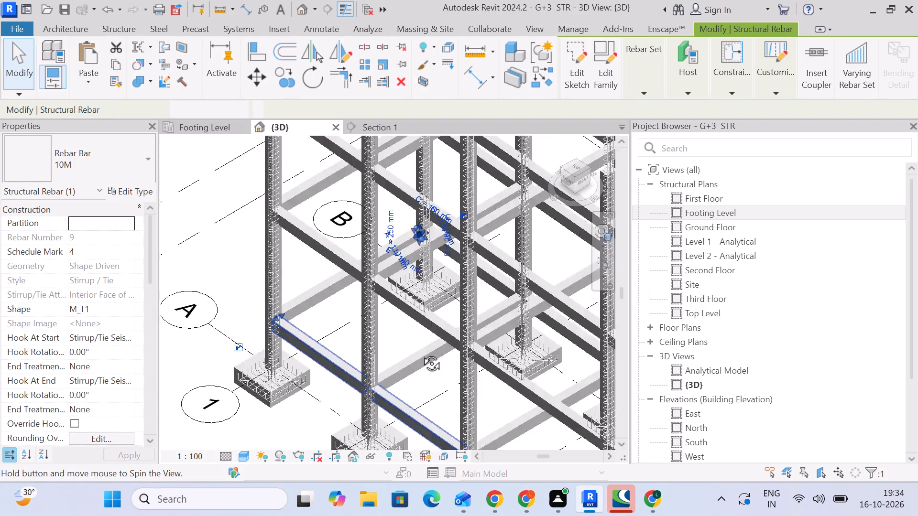
shift+middle_drag(421, 353, 560, 301)
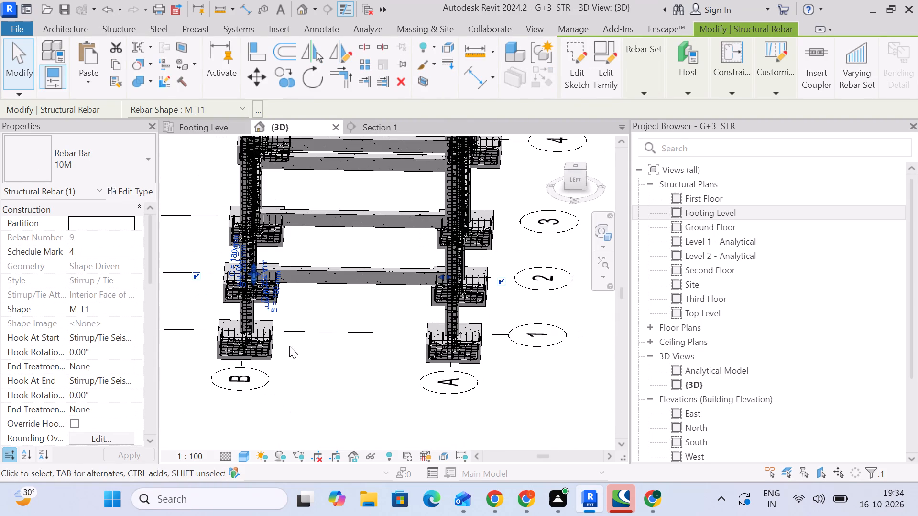
scroll(316, 291, up, 4)
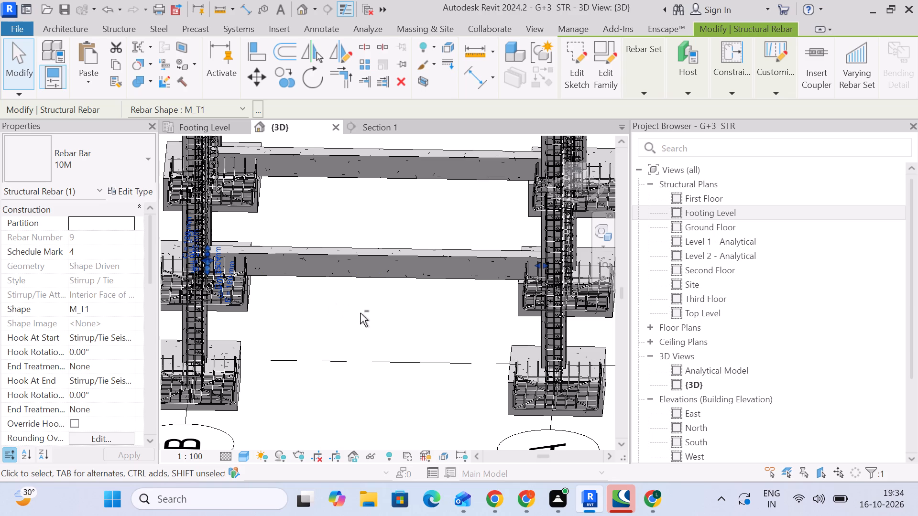
middle_drag(329, 317, 408, 320)
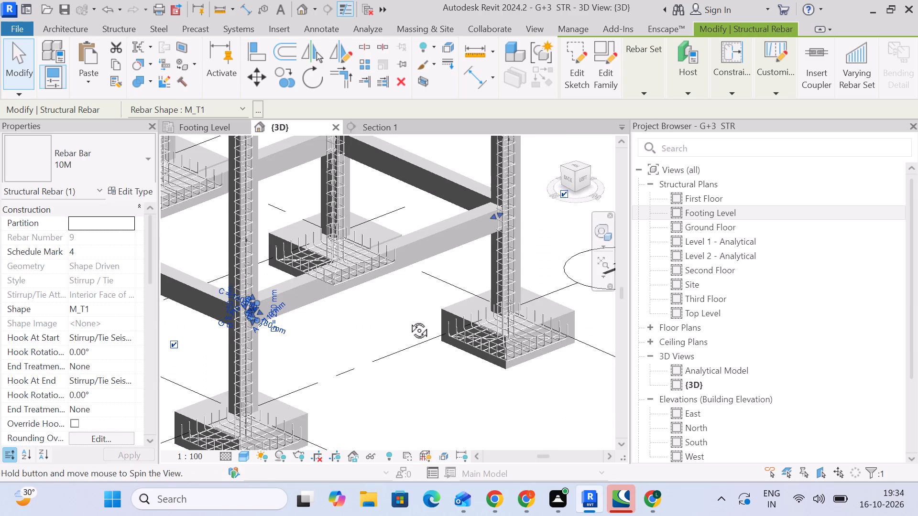
middle_drag(408, 320, 360, 318)
click(313, 322)
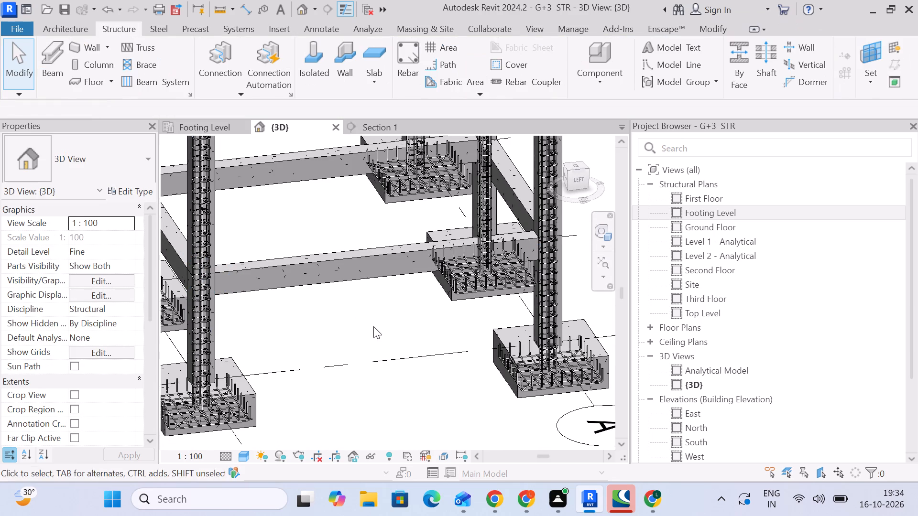
Filter a selection around the beam to Structural Rebar only and show those bars unobscured in the {3D} and Analytical Model views.
drag(373, 326, 300, 211)
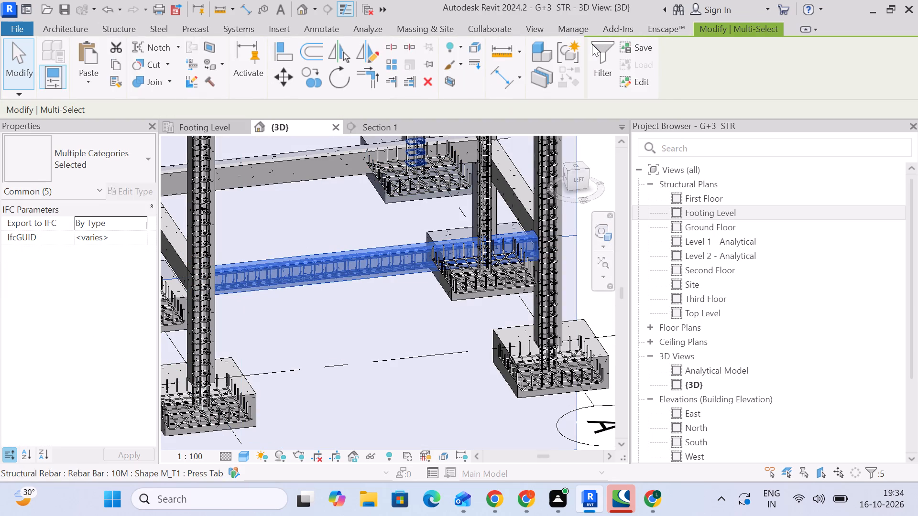
drag(598, 44, 598, 51)
click(551, 178)
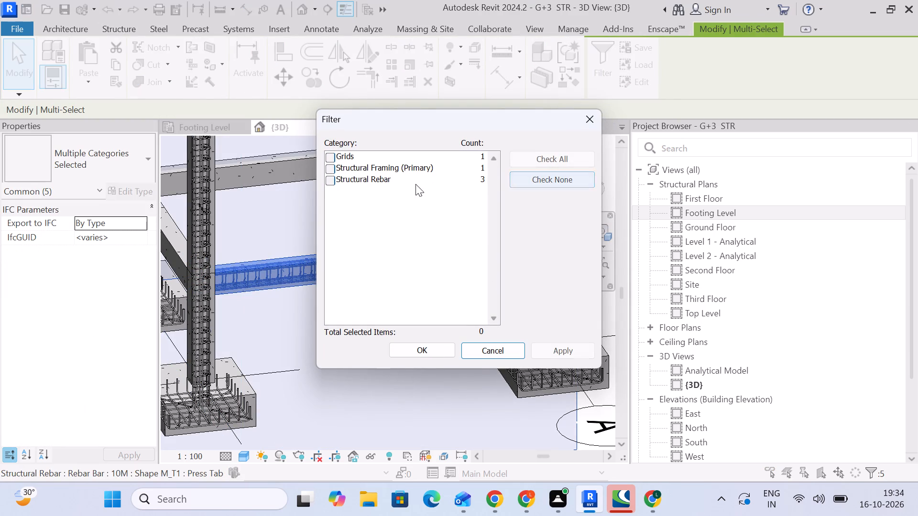
click(331, 184)
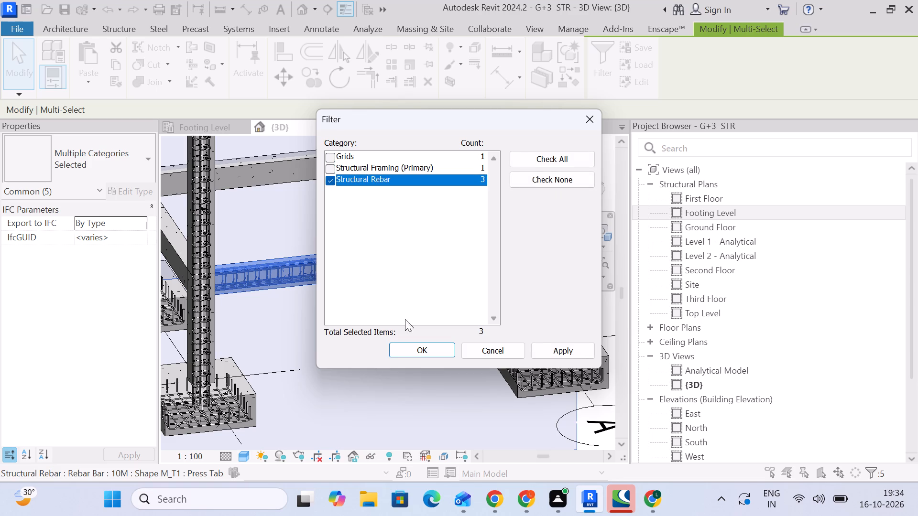
click(412, 347)
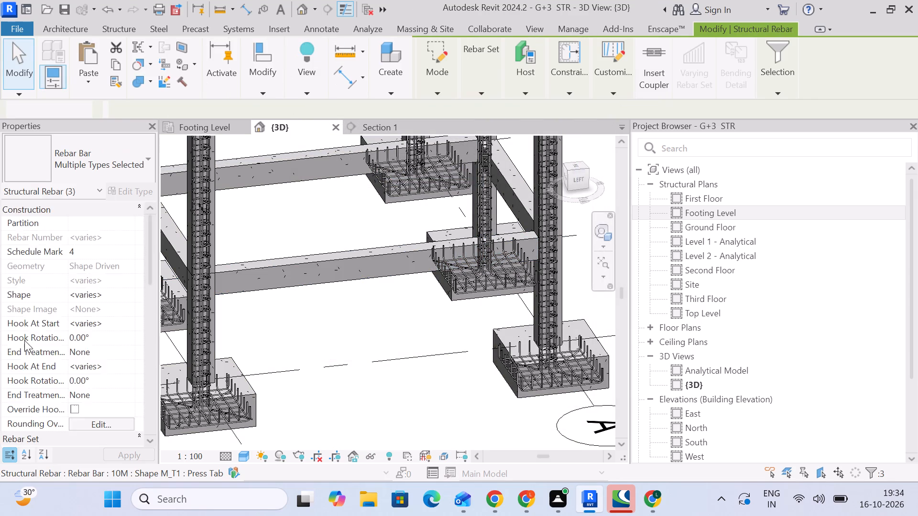
scroll(24, 340, down, 5)
click(94, 311)
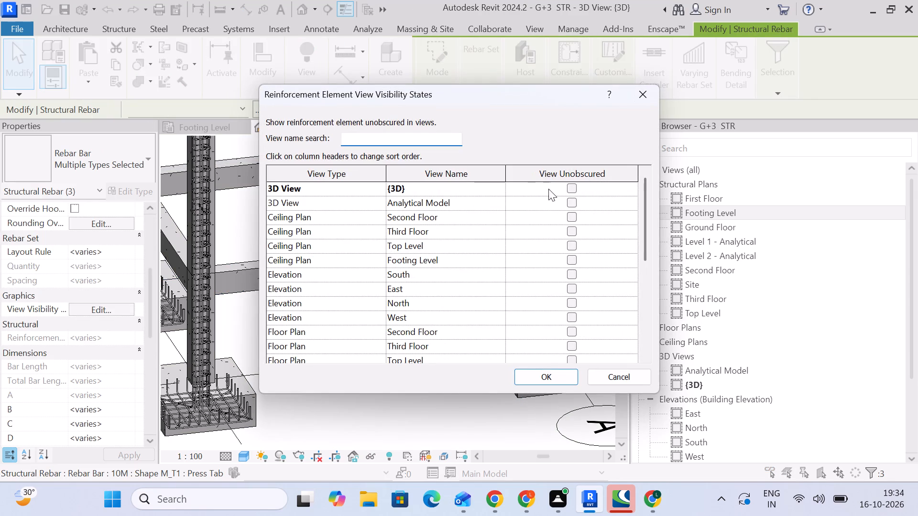
click(572, 188)
click(570, 199)
click(570, 212)
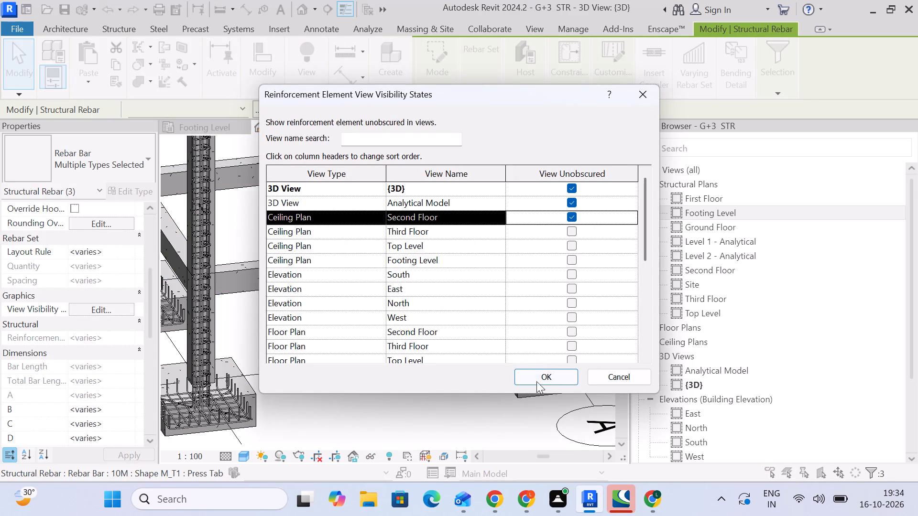
click(573, 216)
click(550, 373)
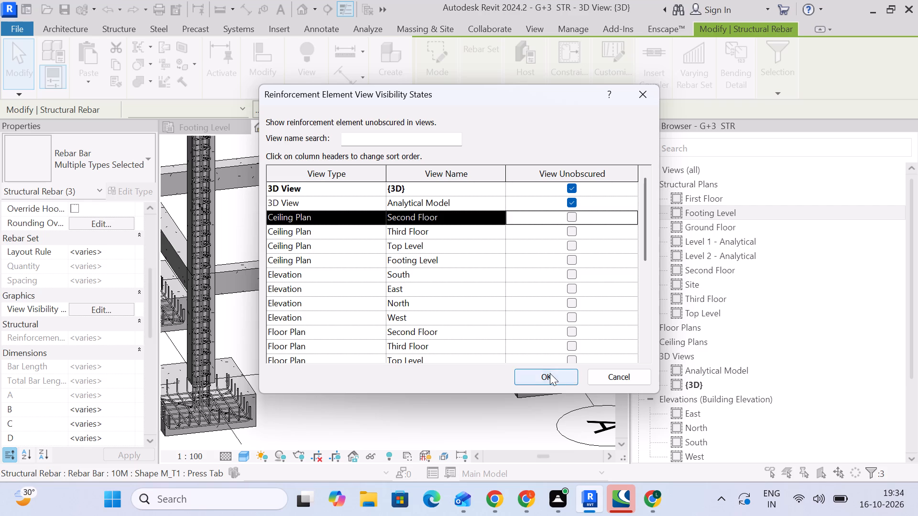
click(388, 333)
Examine the beam's stirrups and longitudinal bars along its length up to the column at grid A.
scroll(284, 272, up, 2)
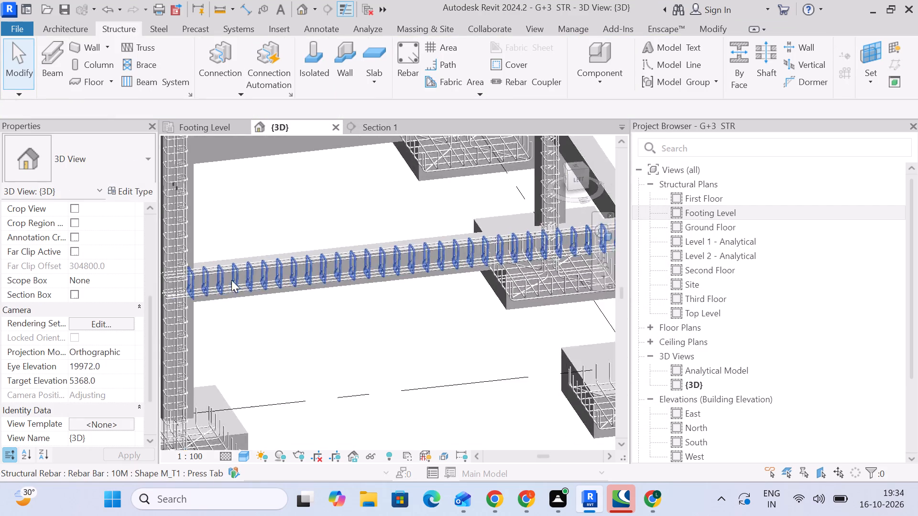
scroll(231, 280, up, 2)
scroll(309, 322, down, 4)
shift+middle_drag(361, 327, 331, 263)
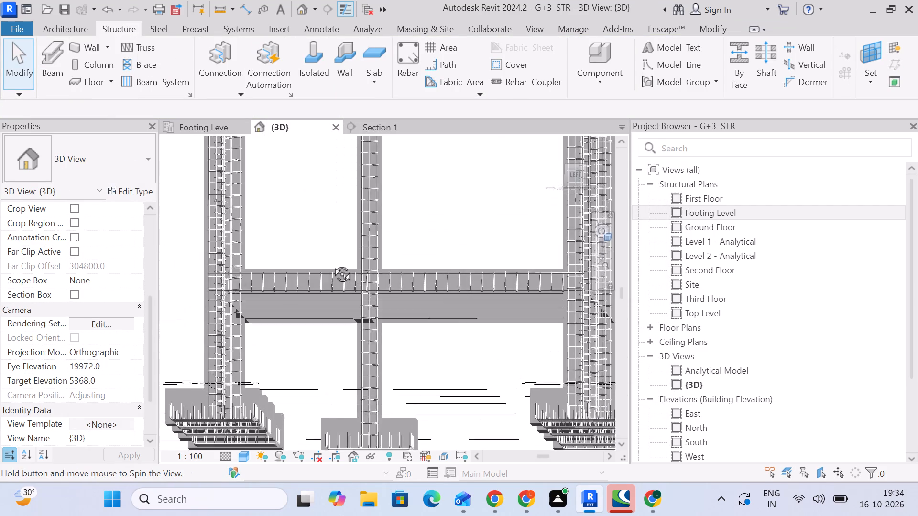
shift+middle_drag(331, 263, 349, 297)
scroll(474, 298, up, 4)
middle_drag(566, 284, 445, 284)
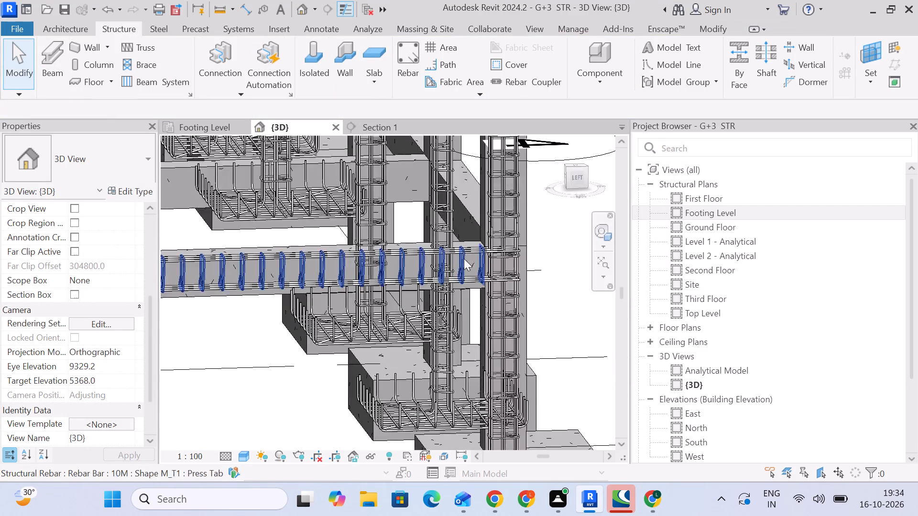
scroll(465, 257, up, 10)
middle_drag(503, 296, 328, 273)
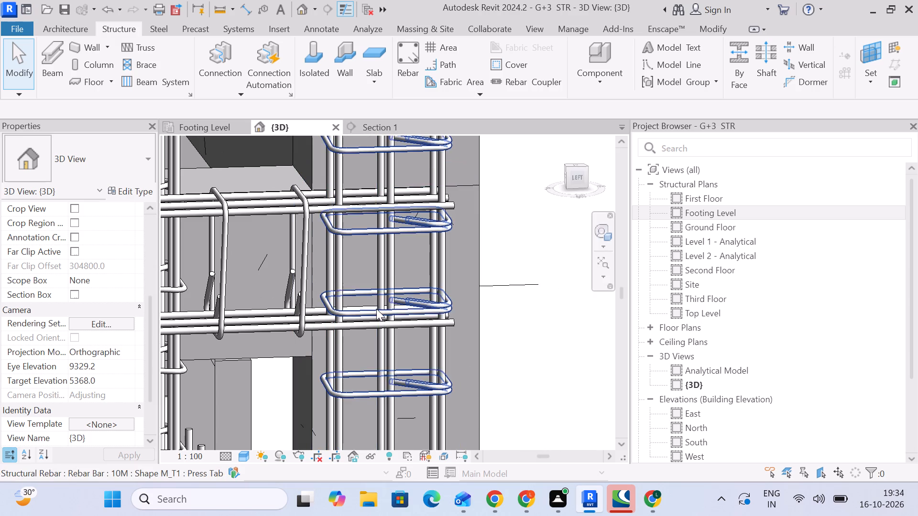
Set the partition of the beam's top 13M three-bar set to BEAM ROD.
click(272, 204)
scroll(105, 299, down, 5)
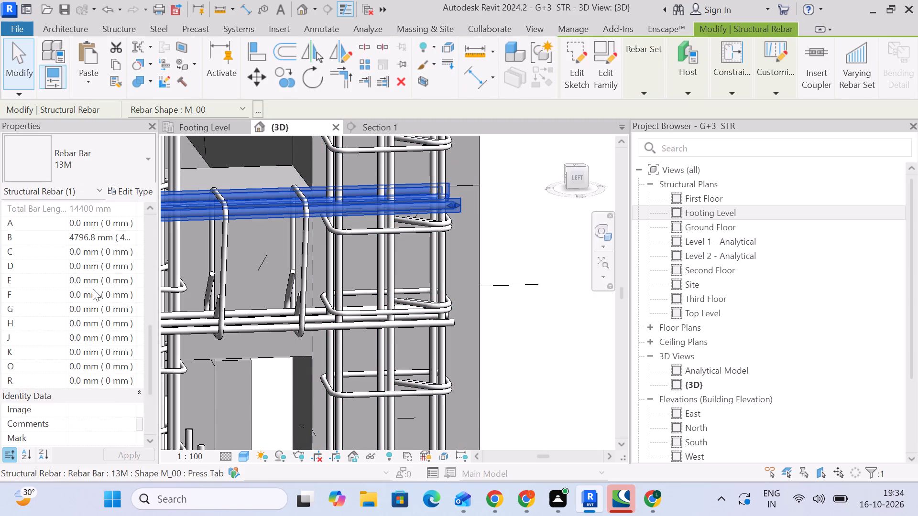
scroll(90, 280, up, 10)
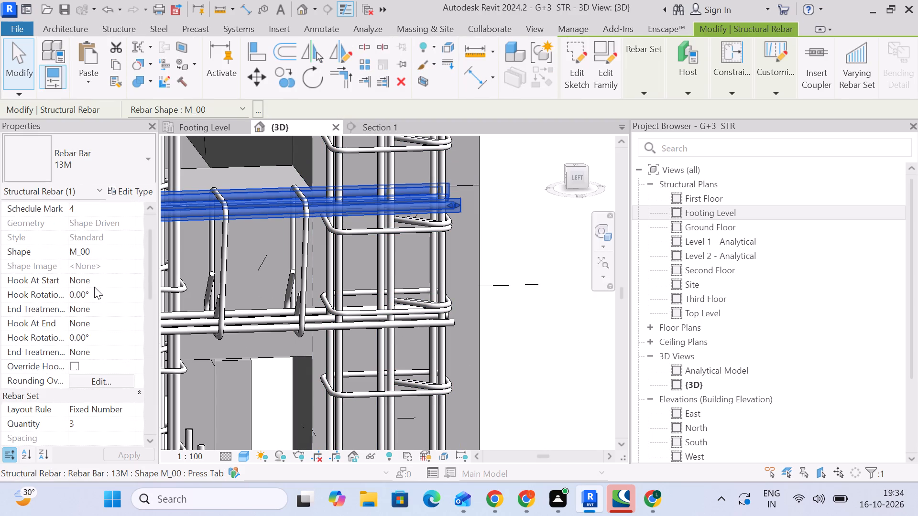
scroll(94, 287, up, 1)
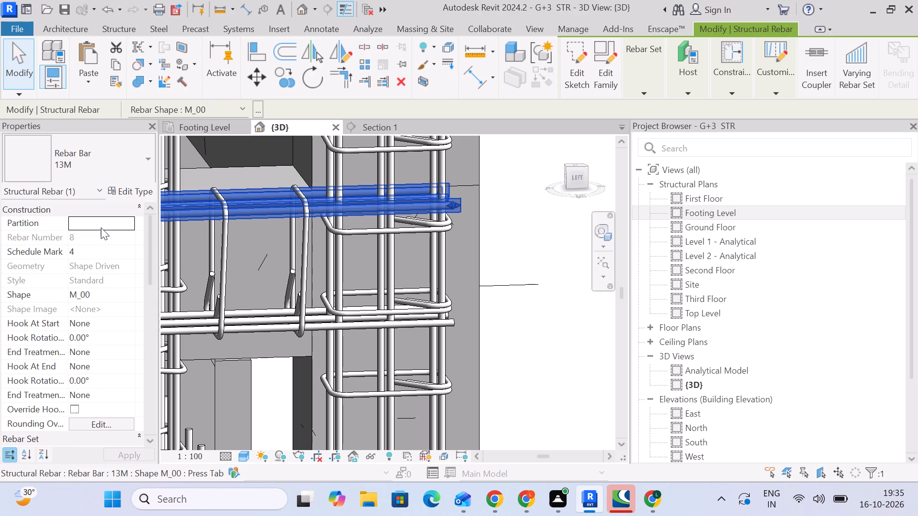
click(101, 224)
text(BEAM ROD)
key(Return)
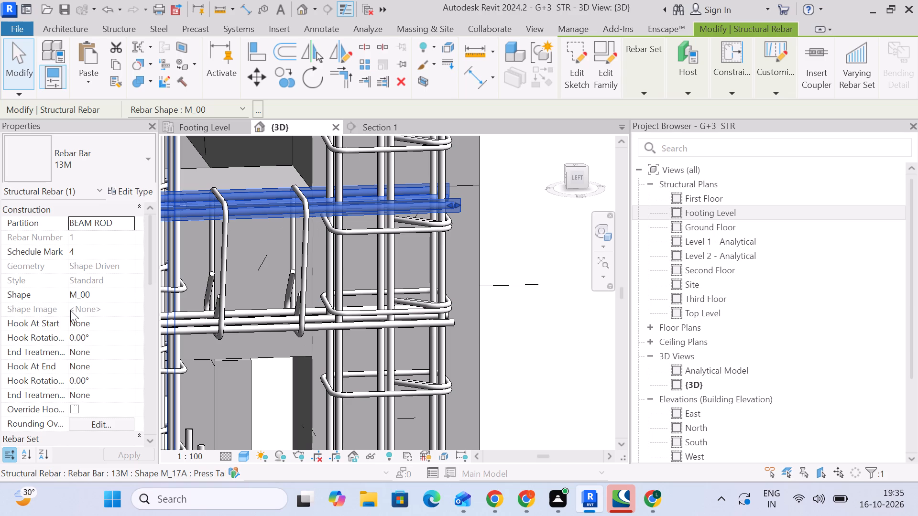
Give the top three-bar set Standard - 90 deg. hooks at both start and end, and flip them to point downward.
scroll(70, 310, down, 1)
click(130, 298)
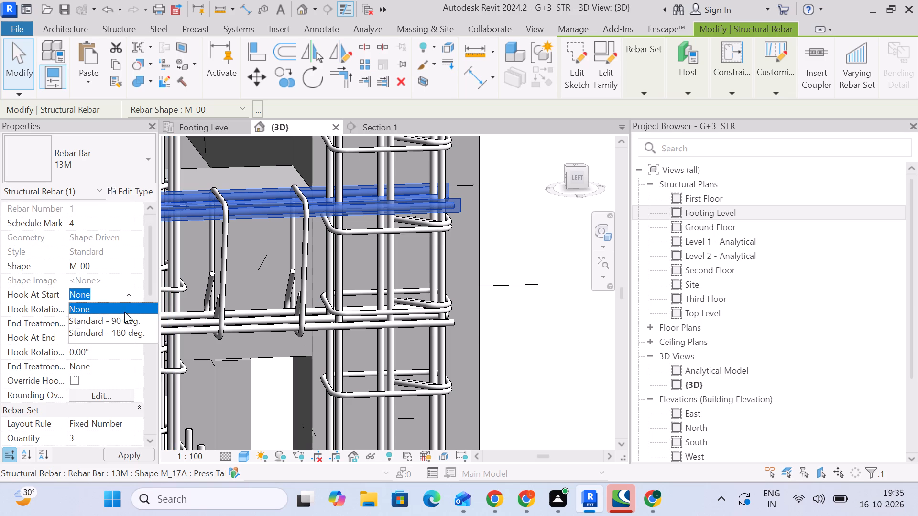
click(123, 320)
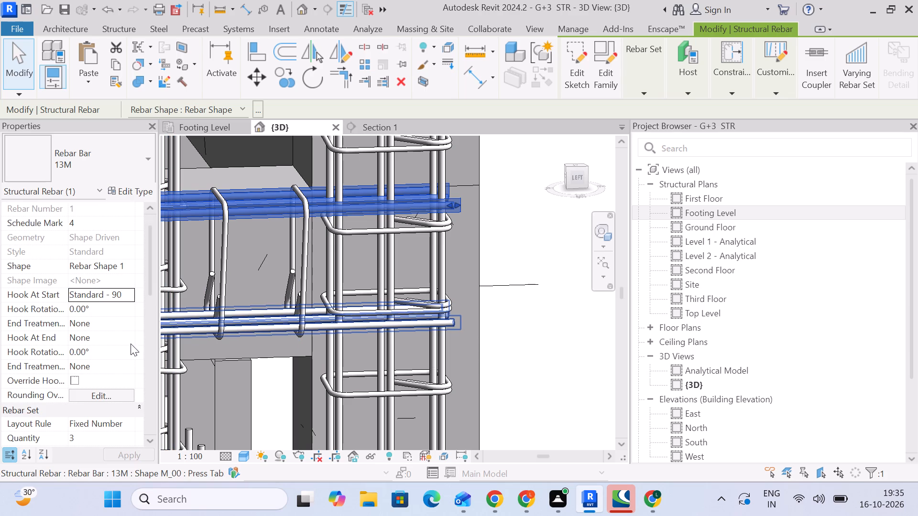
click(134, 336)
click(127, 336)
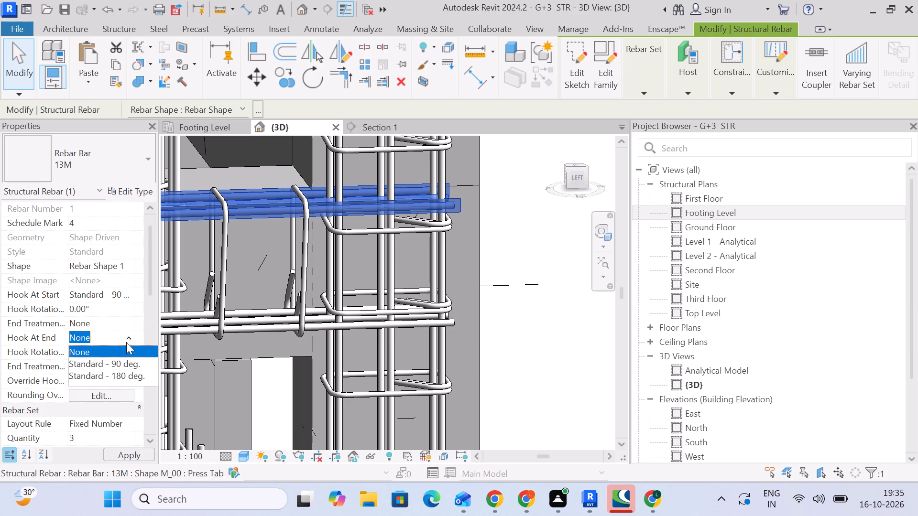
click(124, 361)
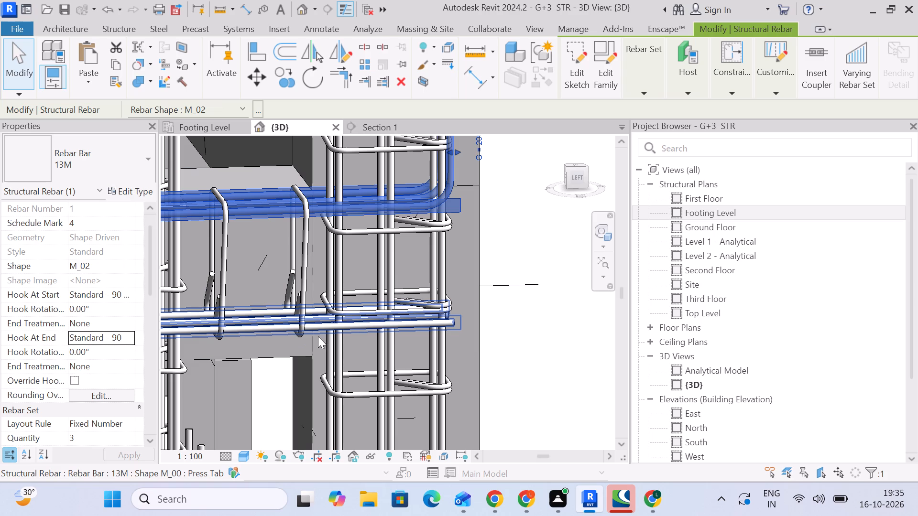
key(space)
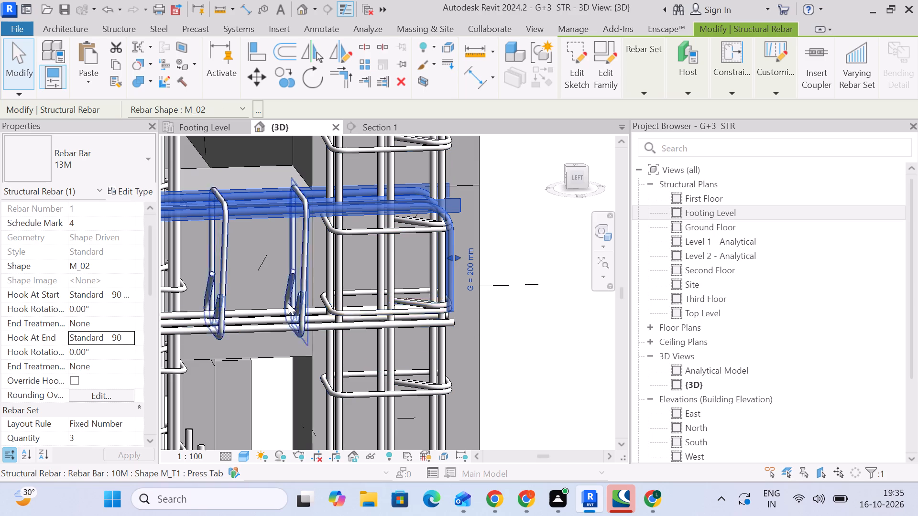
Give the beam's bottom 13M three-bar set Standard - 90 deg. hooks at start and end, and flip them to point upward.
scroll(198, 344, down, 2)
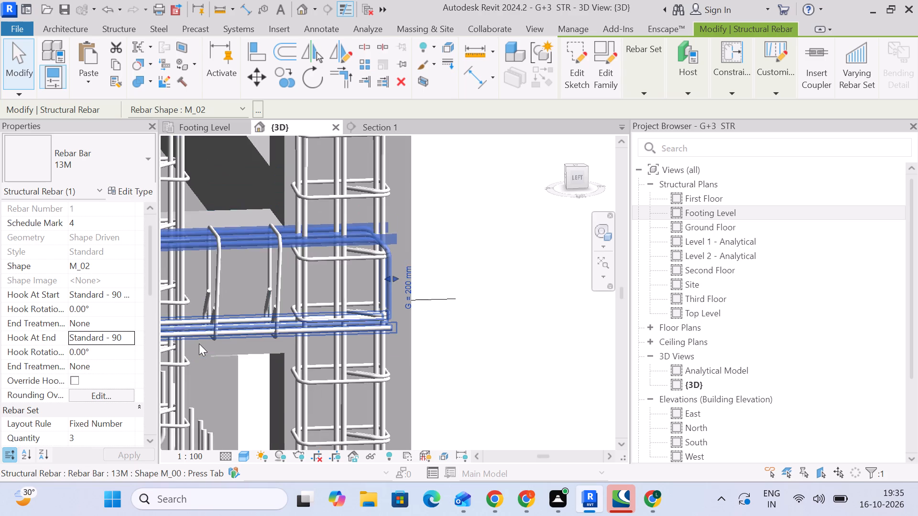
scroll(199, 344, down, 4)
middle_drag(169, 358, 205, 352)
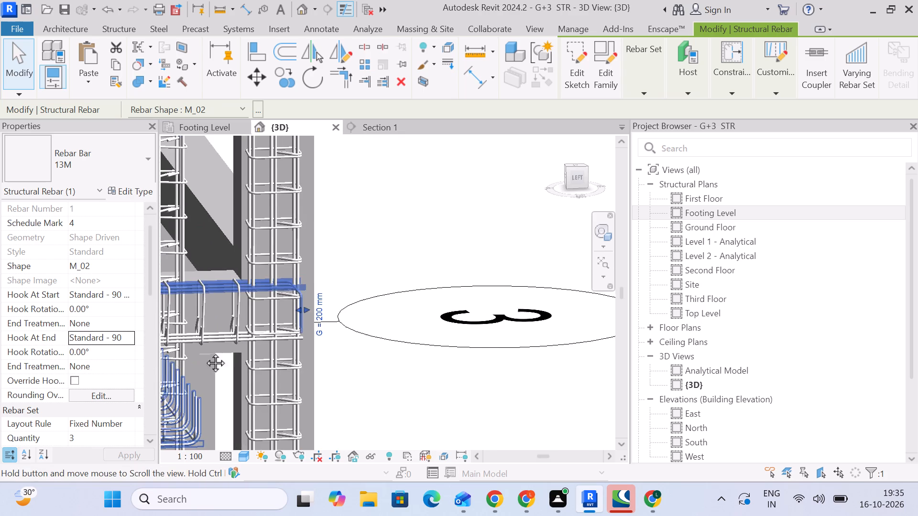
middle_drag(205, 352, 416, 338)
scroll(348, 336, down, 5)
scroll(296, 330, down, 4)
middle_drag(258, 333, 454, 319)
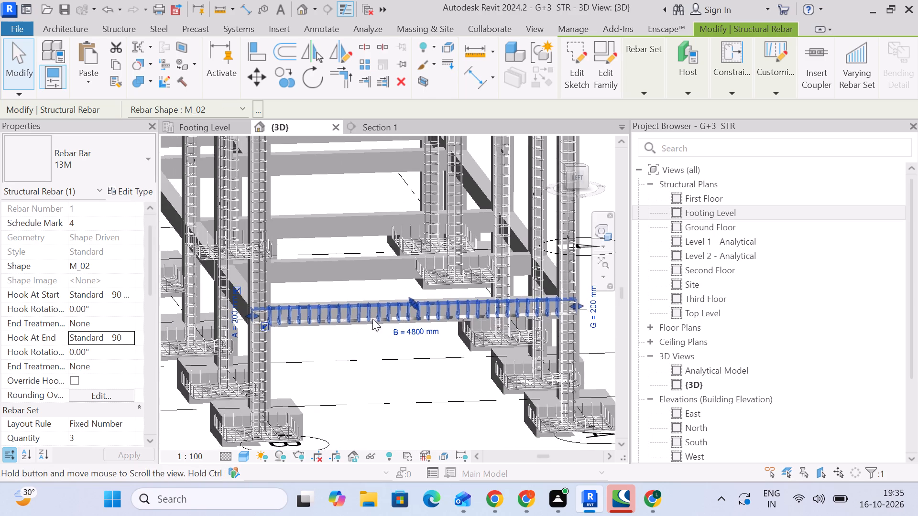
scroll(311, 310, up, 5)
scroll(212, 329, up, 10)
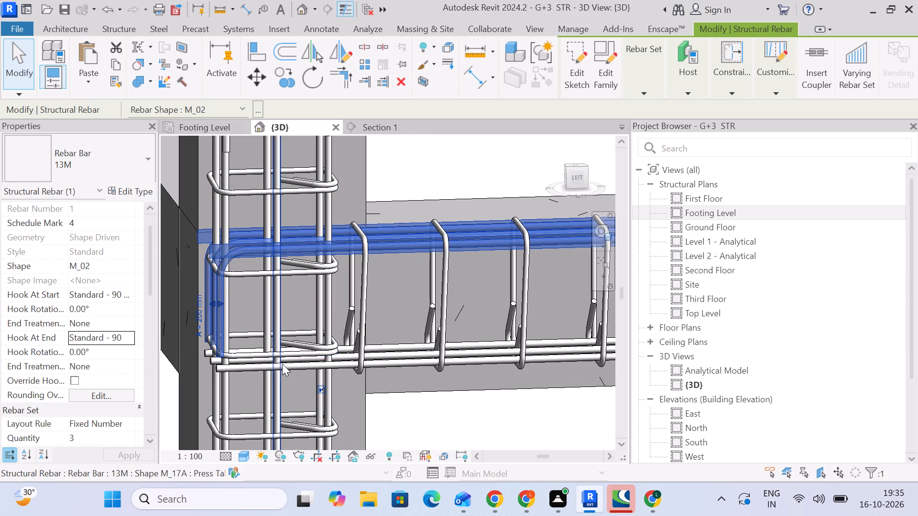
click(404, 368)
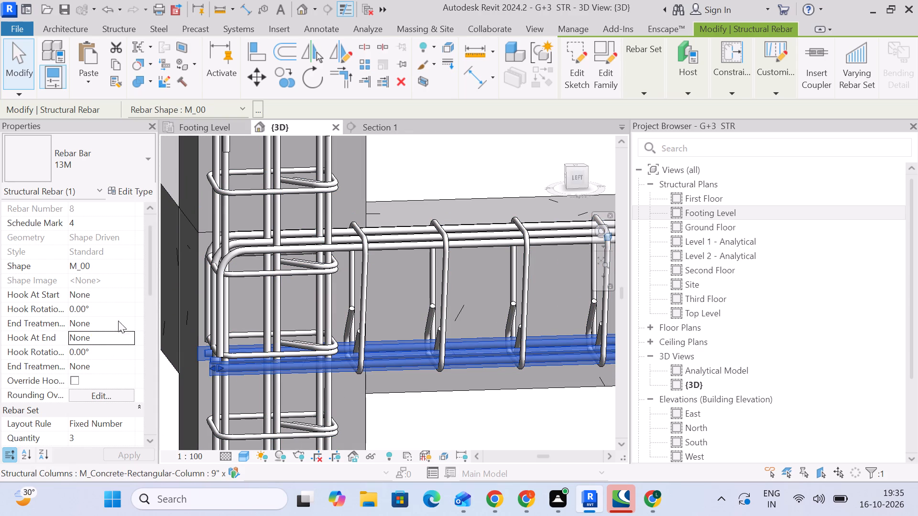
click(130, 296)
click(121, 319)
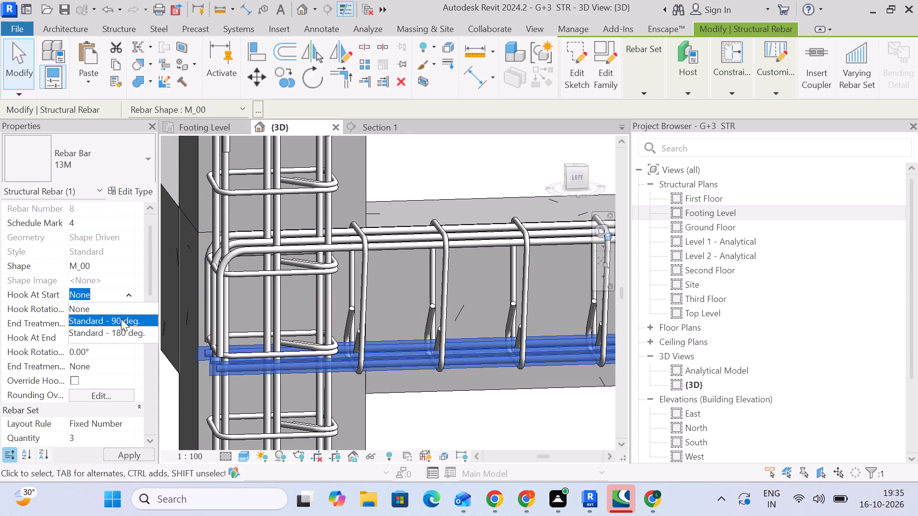
click(134, 323)
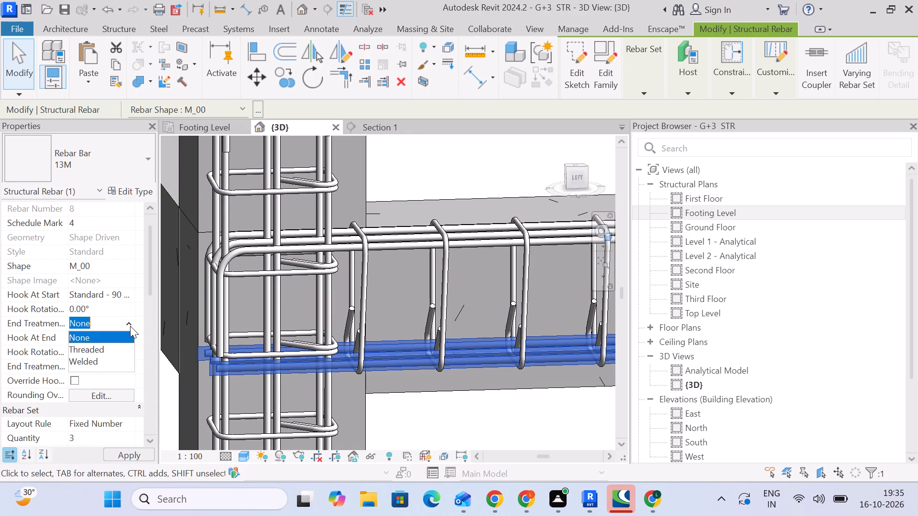
click(121, 374)
click(133, 365)
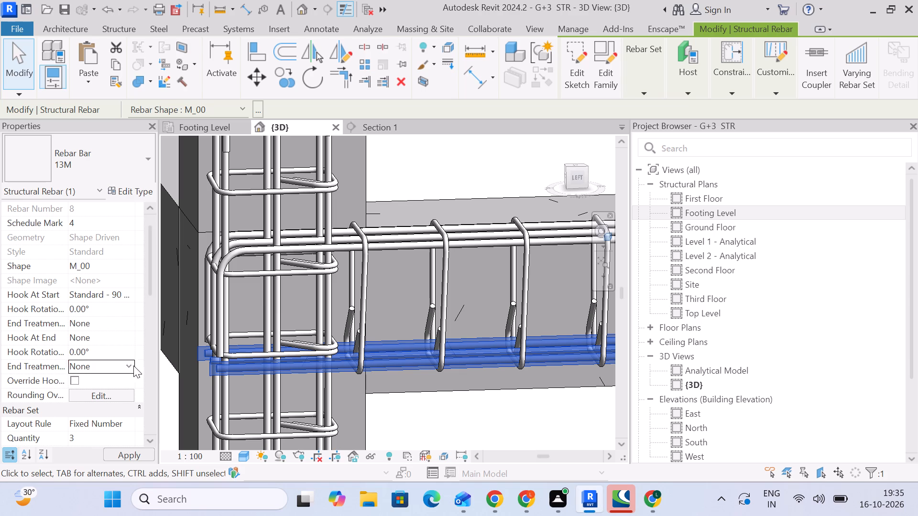
click(125, 366)
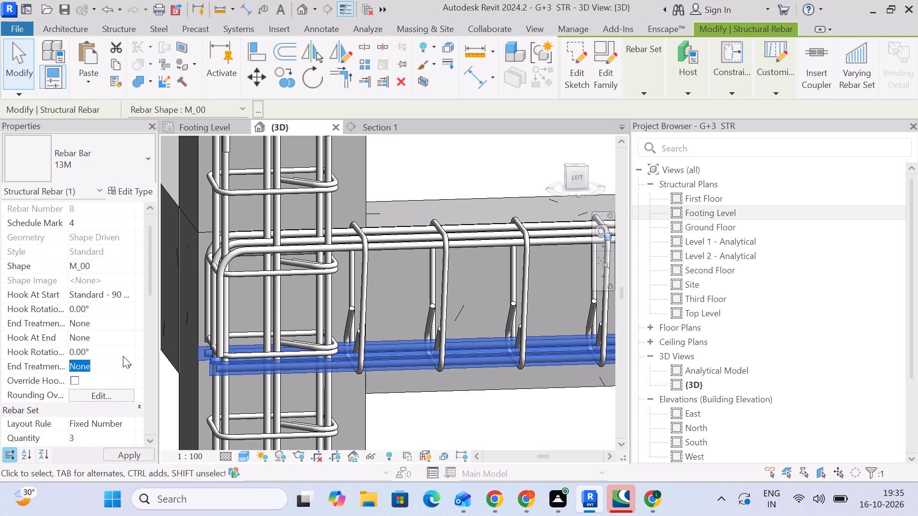
click(126, 340)
click(110, 360)
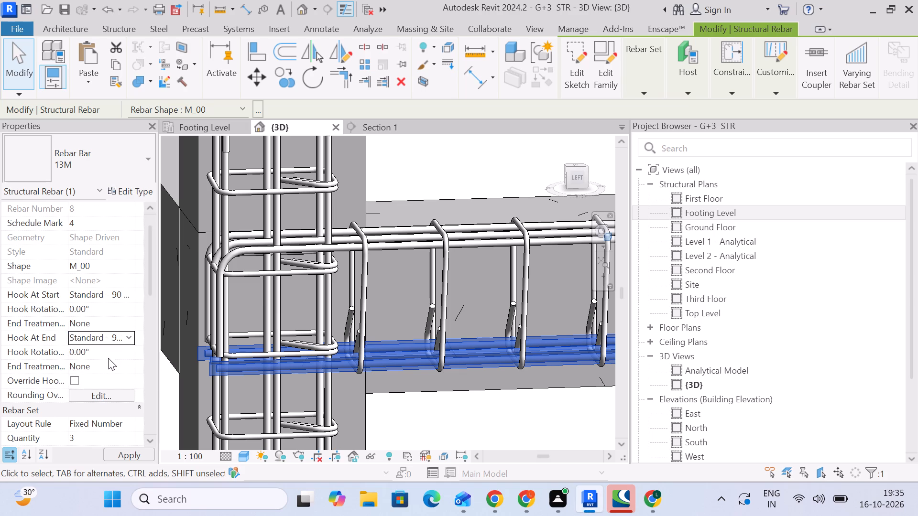
scroll(108, 358, down, 3)
scroll(343, 364, down, 2)
key(space)
Examine the bent ends of the top and bottom bars at both columns and the beam's reinforcement from an angled view above.
scroll(346, 354, down, 4)
middle_drag(346, 354, 280, 342)
scroll(211, 327, up, 2)
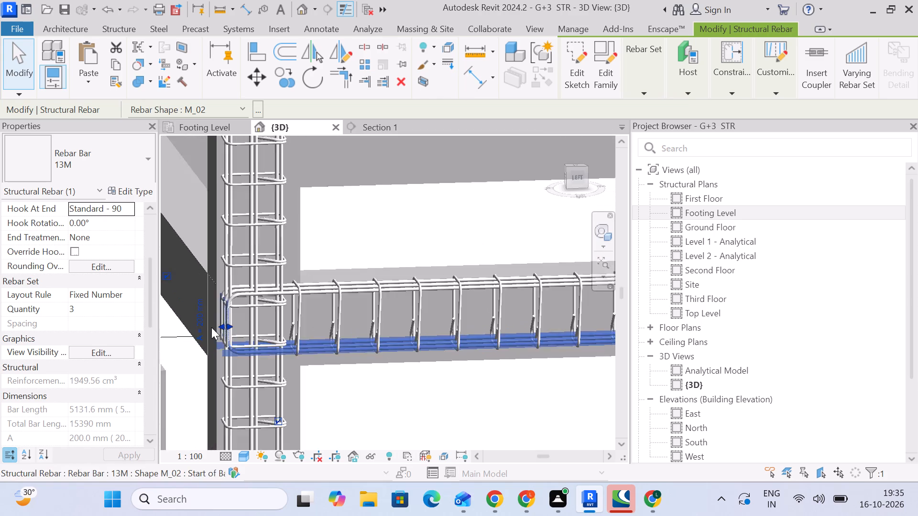
scroll(211, 327, up, 7)
middle_drag(244, 336, 315, 322)
scroll(321, 319, down, 4)
middle_drag(321, 319, 174, 283)
scroll(342, 317, down, 4)
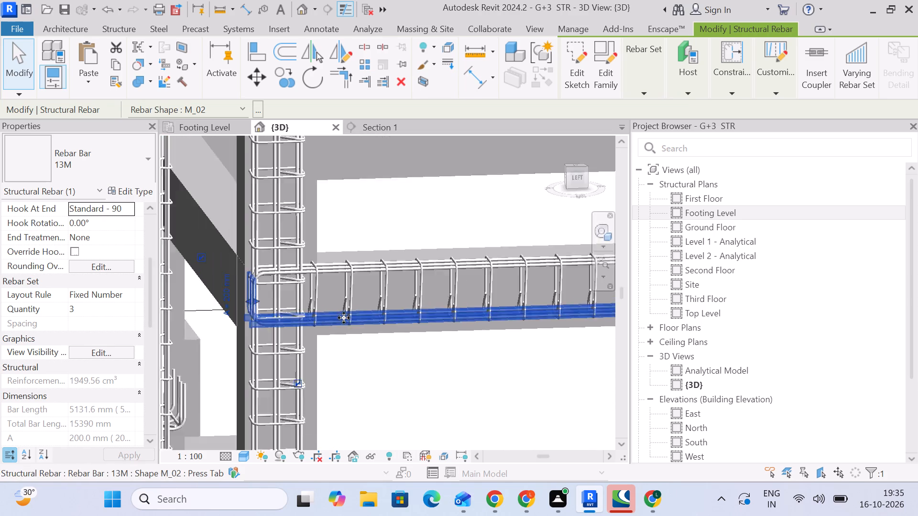
scroll(344, 318, down, 6)
middle_drag(455, 328, 218, 295)
middle_drag(344, 311, 234, 301)
middle_drag(326, 282, 261, 291)
scroll(376, 261, up, 4)
scroll(434, 265, up, 4)
middle_drag(485, 286, 307, 273)
click(512, 308)
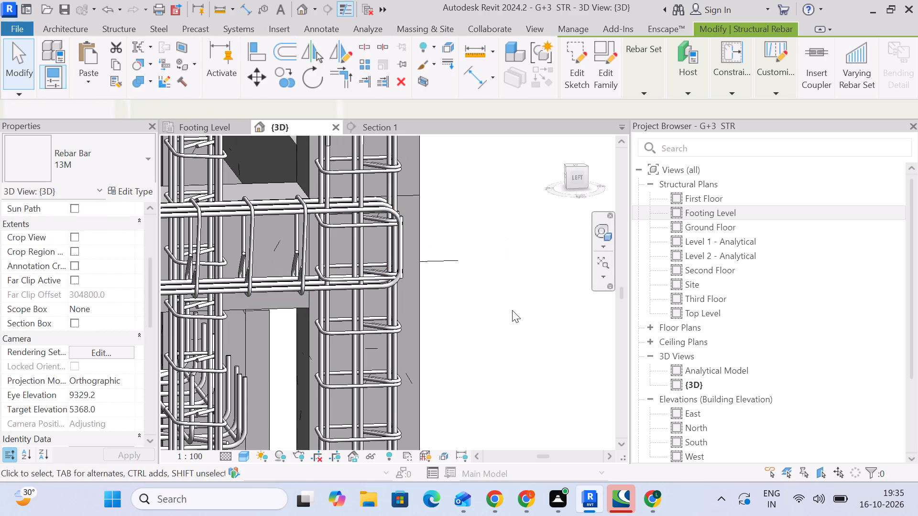
middle_drag(315, 290, 385, 302)
scroll(382, 302, down, 4)
scroll(282, 323, down, 2)
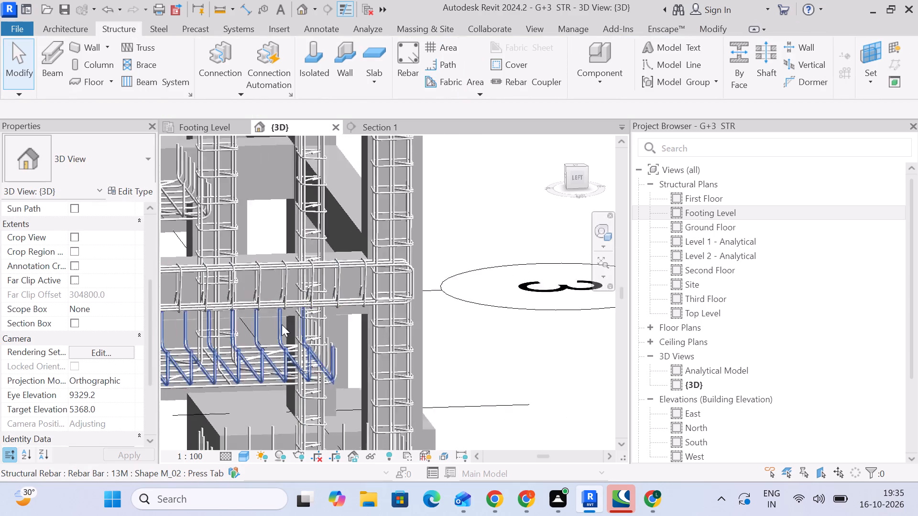
scroll(282, 324, down, 3)
scroll(323, 306, up, 5)
scroll(329, 297, down, 6)
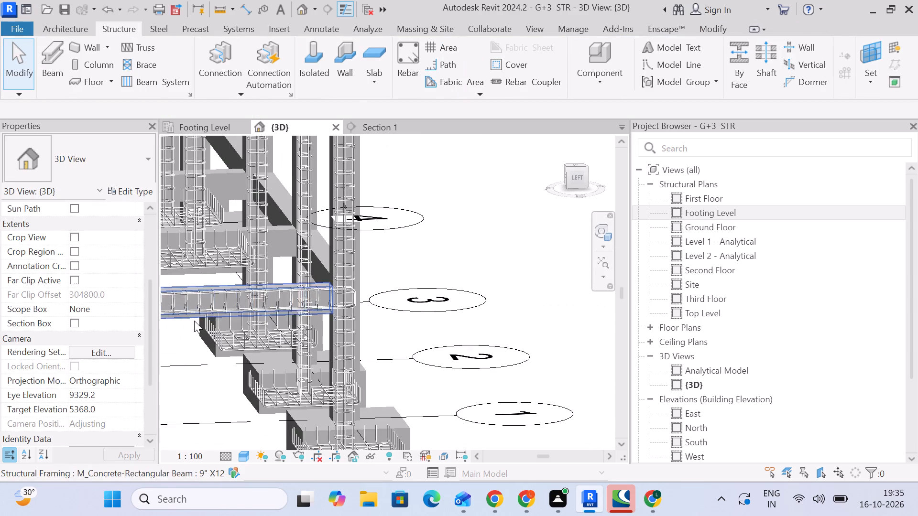
middle_drag(194, 321, 419, 312)
middle_drag(292, 299, 402, 292)
scroll(336, 289, up, 4)
scroll(245, 298, up, 5)
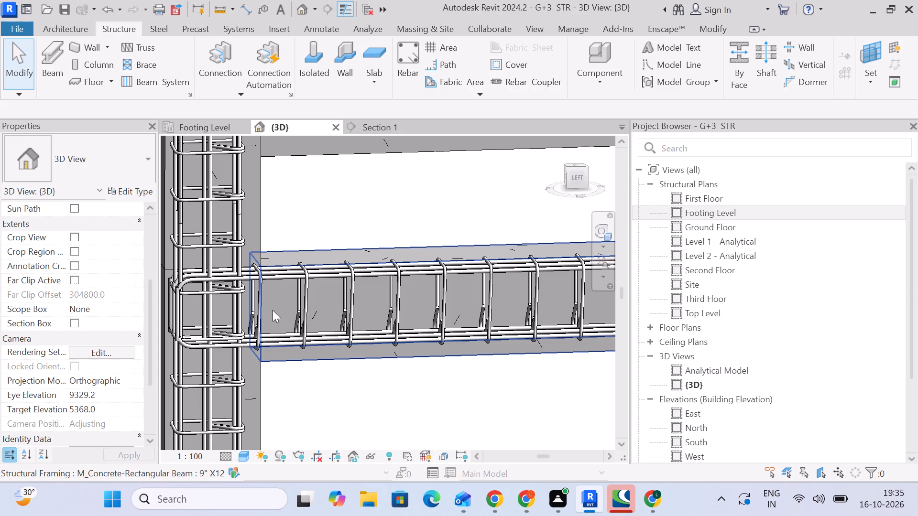
scroll(273, 310, down, 15)
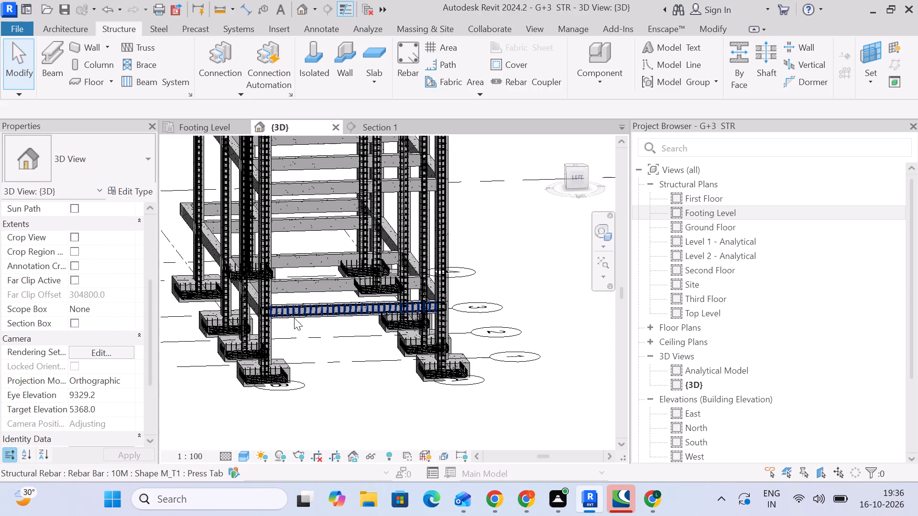
scroll(314, 313, up, 8)
middle_drag(309, 335, 344, 353)
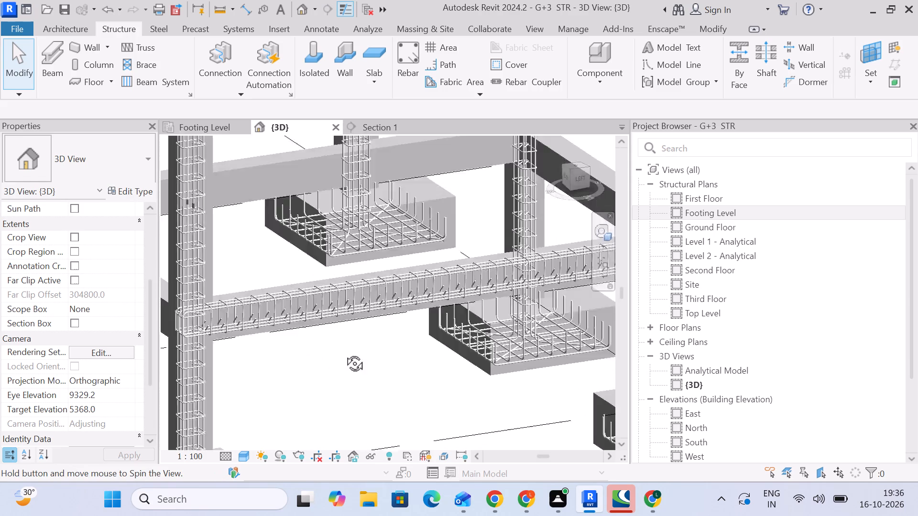
middle_drag(344, 353, 398, 381)
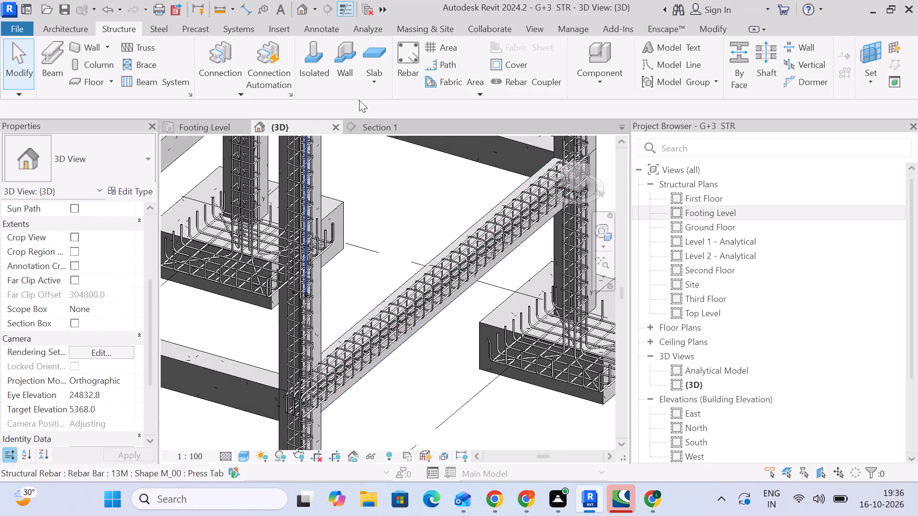
In the Section 1 view, select the reinforced Ground Floor beam and filter the selection to Structural Rebar only.
click(380, 127)
scroll(356, 282, down, 15)
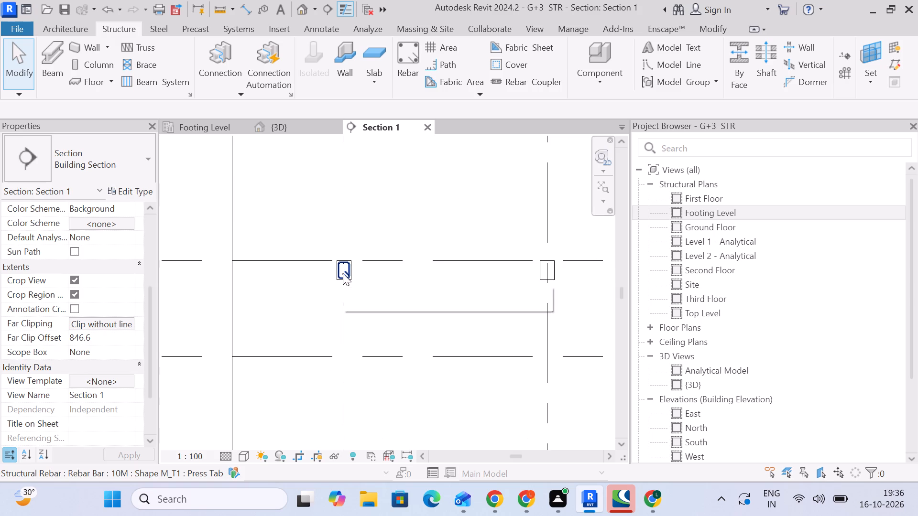
scroll(343, 273, down, 2)
middle_drag(353, 284, 337, 280)
scroll(282, 199, up, 2)
drag(312, 262, 351, 315)
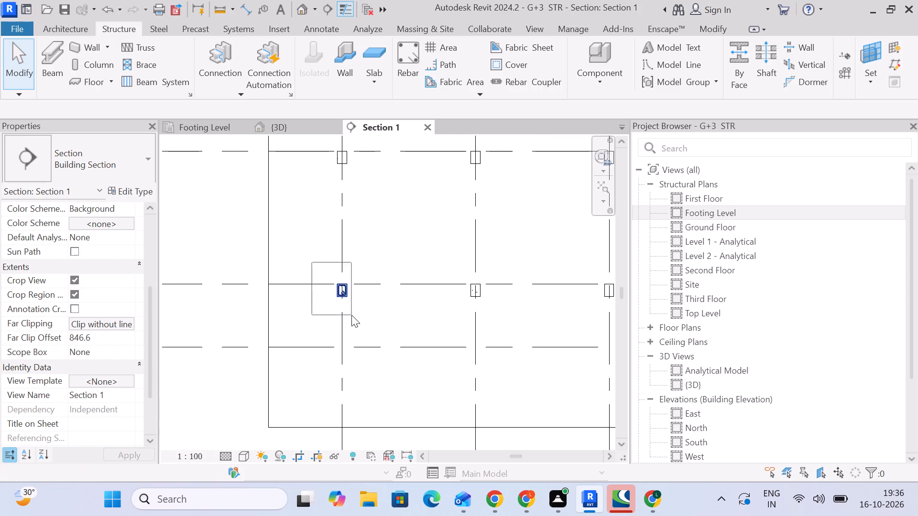
drag(351, 315, 352, 315)
middle_drag(368, 324, 316, 289)
click(598, 62)
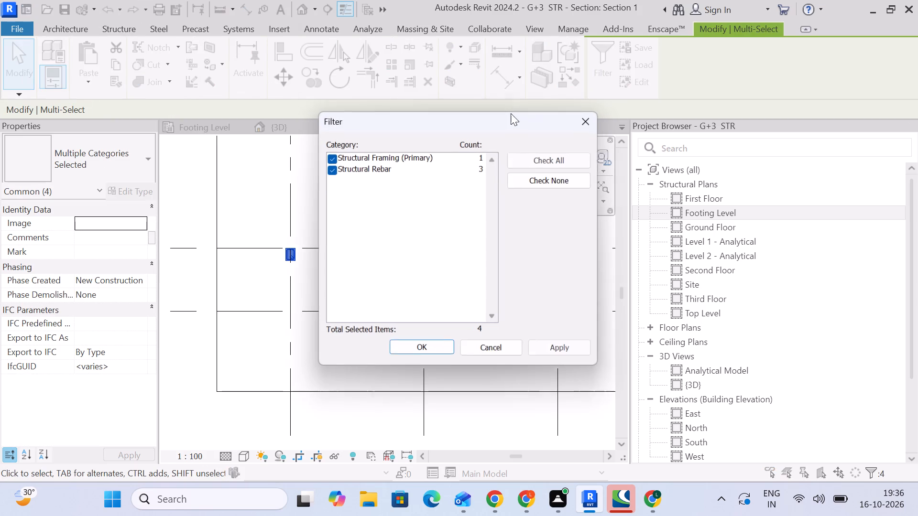
click(522, 178)
click(328, 167)
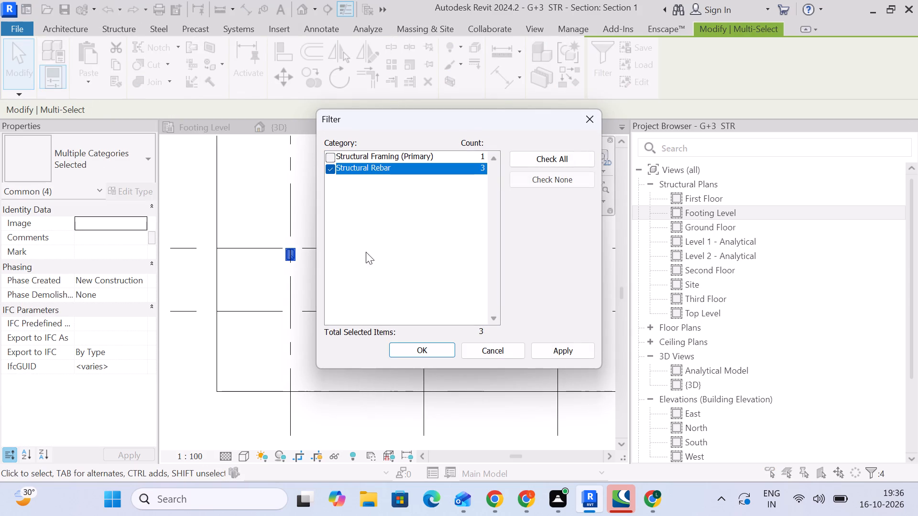
click(404, 345)
Copy the selected rebar with Multiple on, from the beam's bottom centre to the same point on the Ground Floor beams at grids 2 and 3.
scroll(272, 265, up, 5)
middle_drag(317, 276, 292, 259)
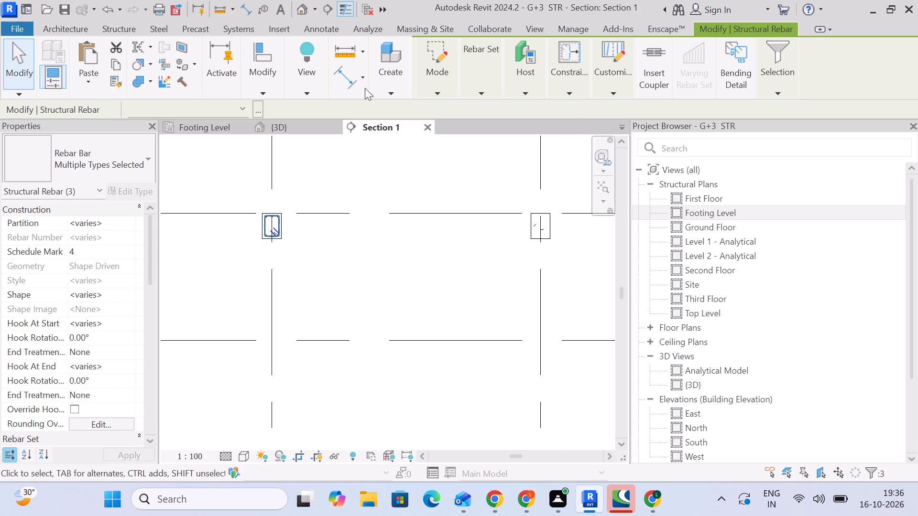
click(272, 88)
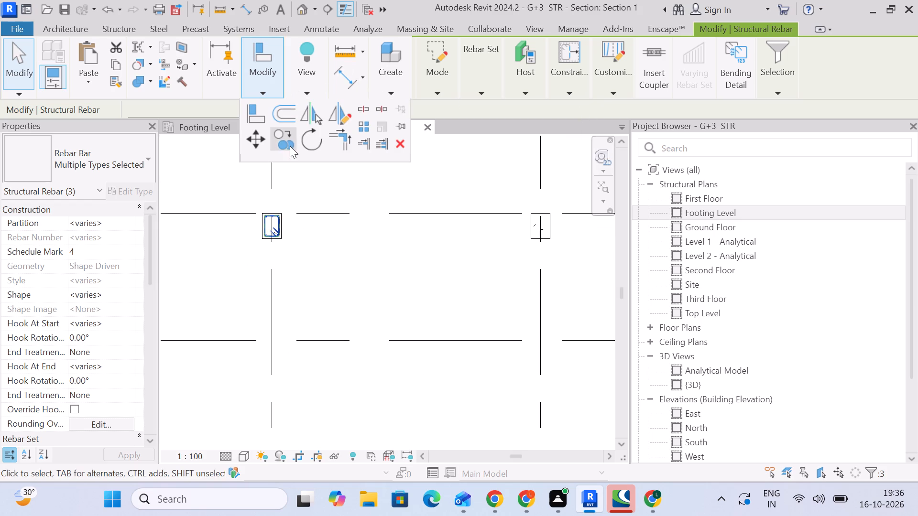
click(288, 144)
scroll(262, 241, up, 9)
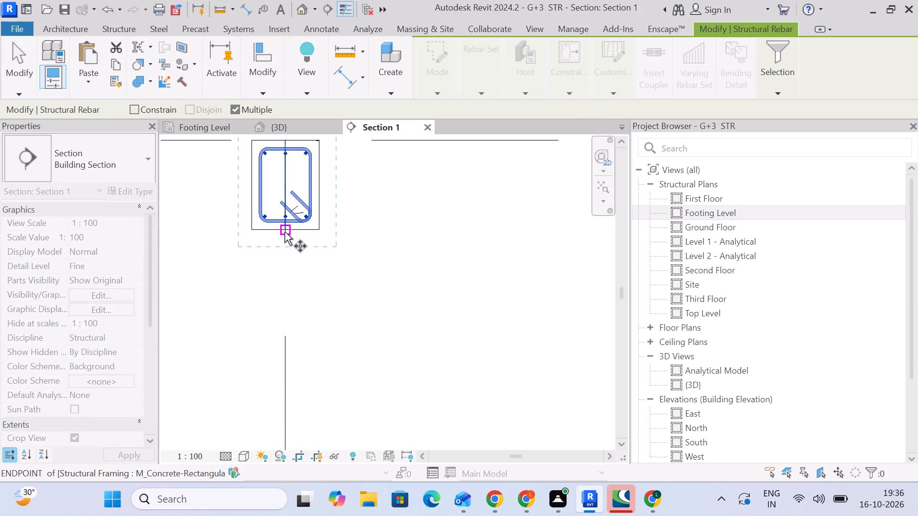
click(284, 228)
scroll(440, 235, down, 4)
middle_drag(442, 235, 227, 206)
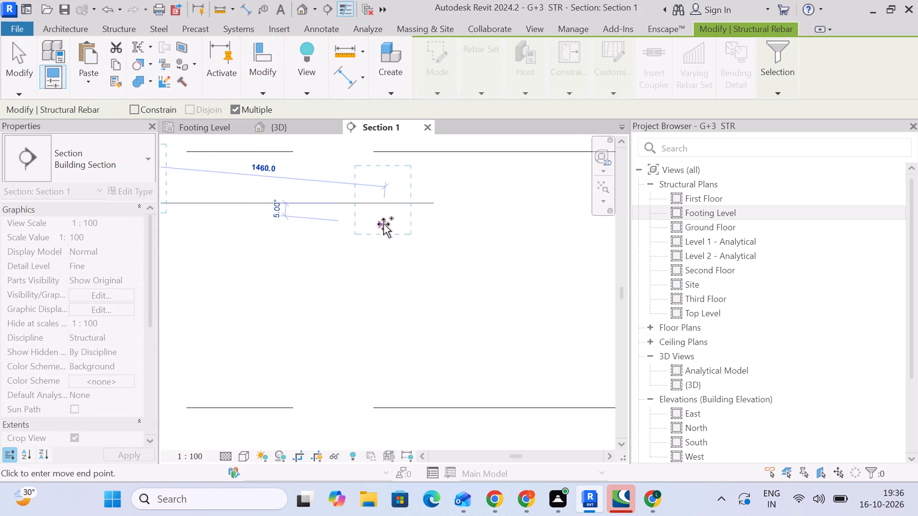
scroll(383, 224, down, 3)
middle_drag(383, 226, 240, 244)
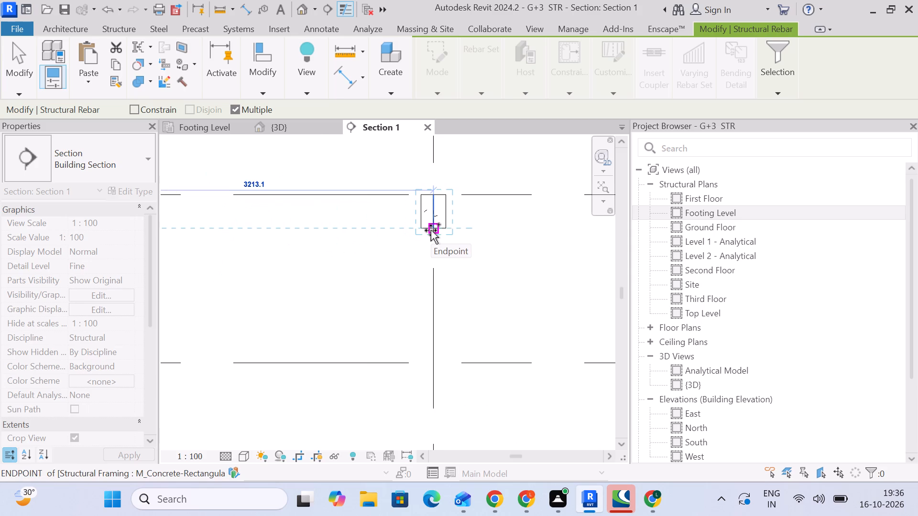
click(433, 228)
scroll(468, 231, down, 4)
middle_drag(468, 235, 164, 197)
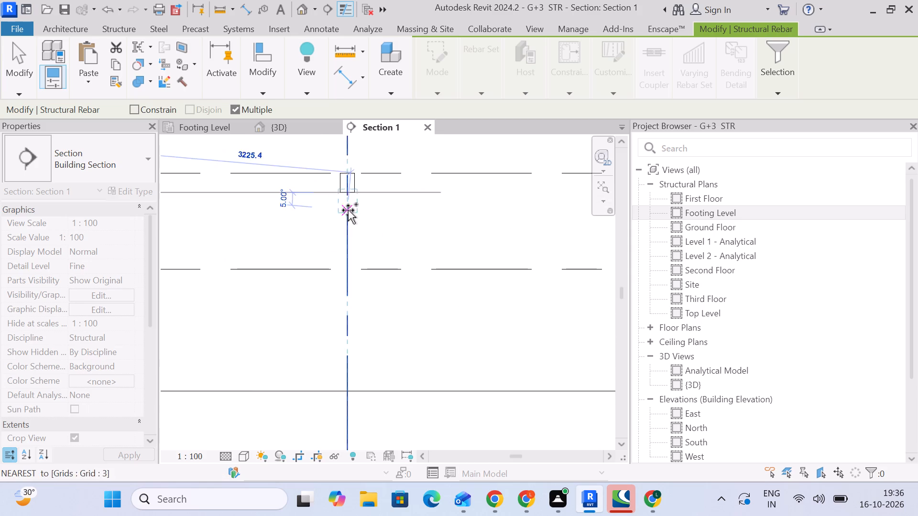
scroll(343, 189, up, 6)
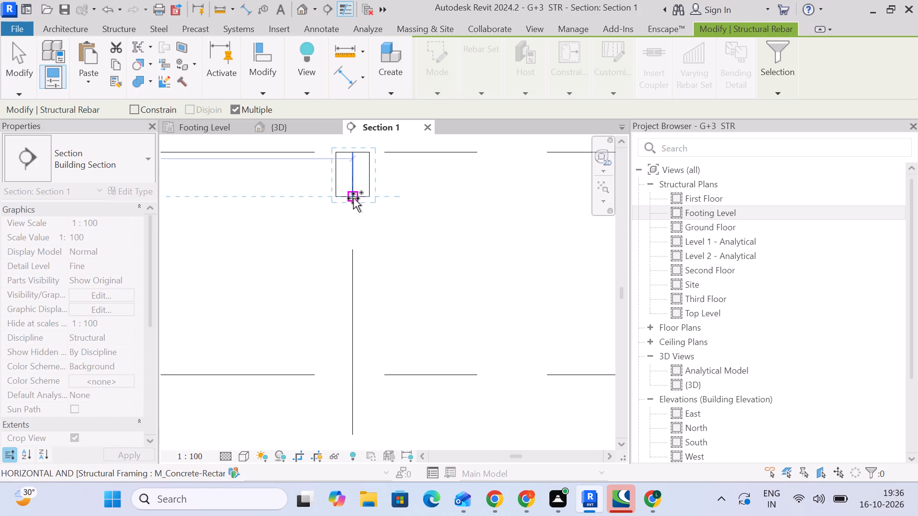
click(353, 197)
Place further copies of the rebar at the bottom centre of the Ground Floor beams at grids 4 and 5.
scroll(365, 195, down, 5)
middle_drag(362, 202, 259, 291)
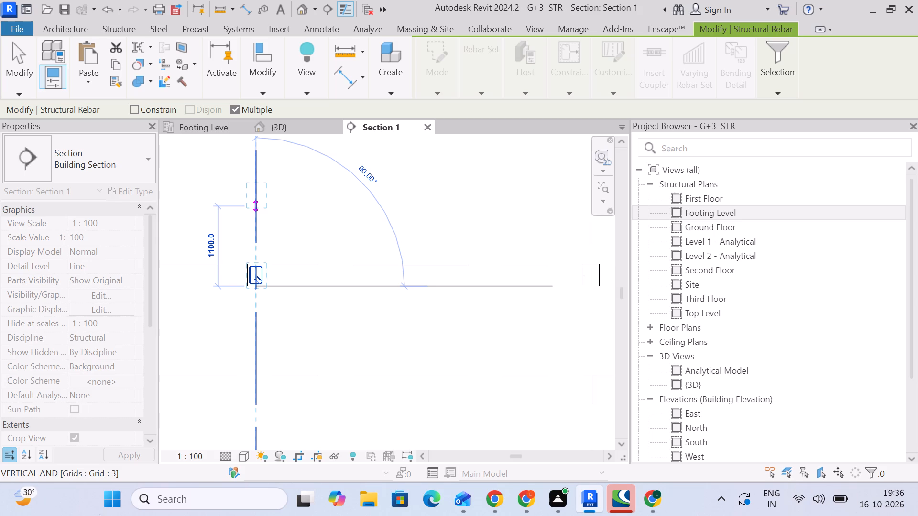
scroll(383, 313, down, 2)
middle_drag(441, 328, 220, 319)
scroll(277, 284, up, 1)
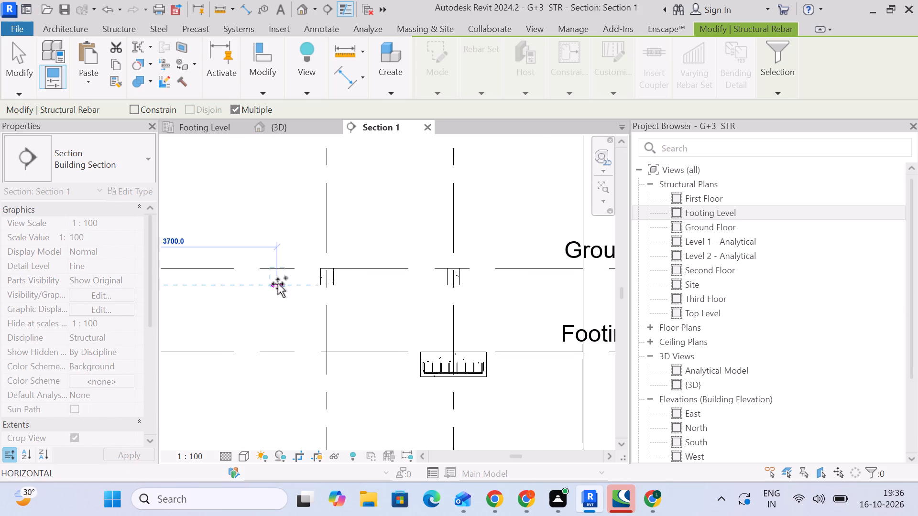
scroll(278, 284, up, 2)
scroll(326, 288, up, 4)
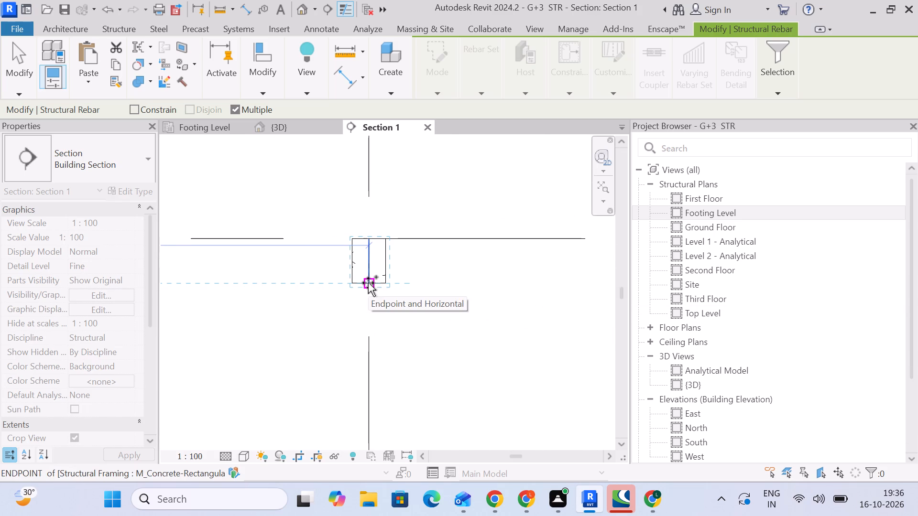
click(368, 283)
middle_drag(466, 301, 270, 302)
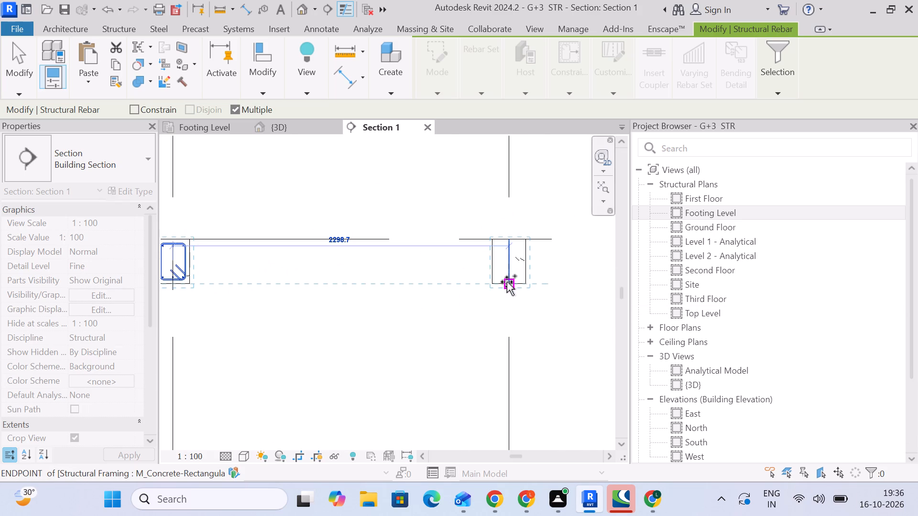
click(508, 284)
Place copies of the rebar at the bottom centre of the First Floor beams at grids 4 and 3.
scroll(474, 249, down, 3)
middle_drag(468, 267, 423, 437)
scroll(441, 325, down, 9)
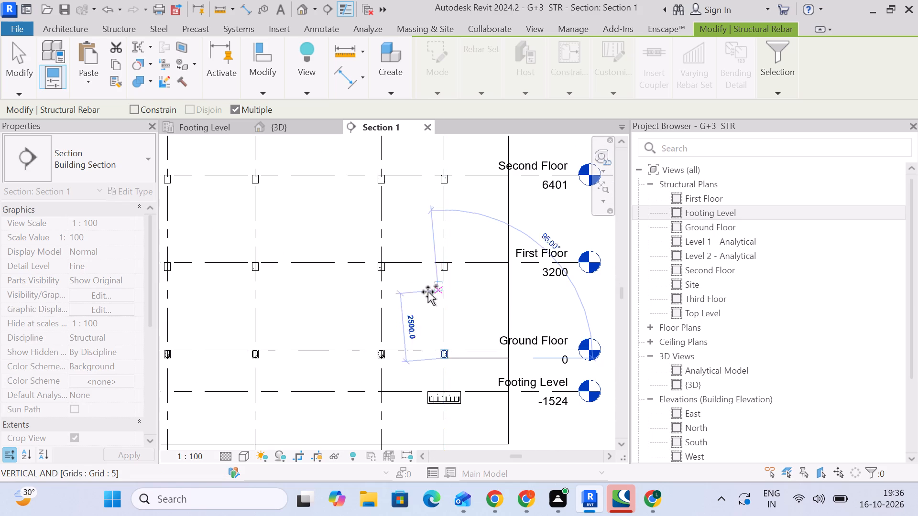
scroll(379, 275, up, 9)
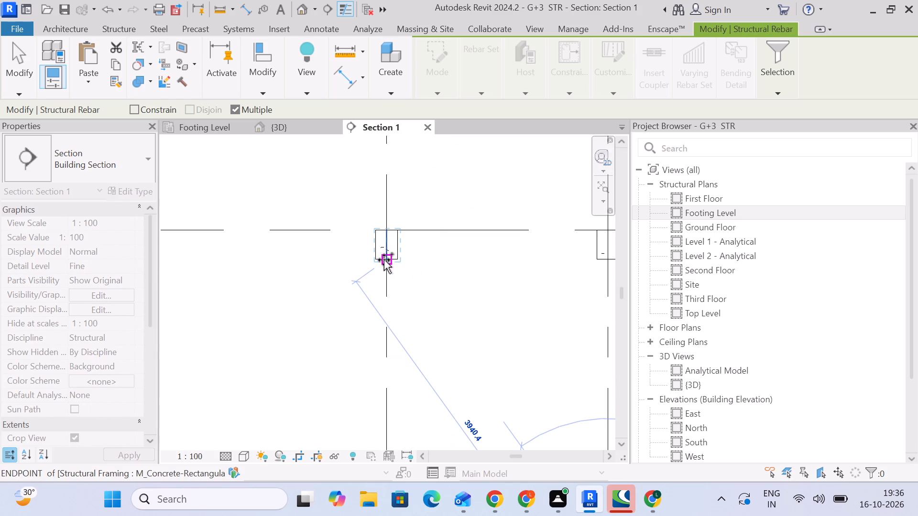
click(385, 258)
middle_drag(308, 263, 433, 304)
middle_drag(324, 290, 526, 287)
scroll(284, 302, up, 3)
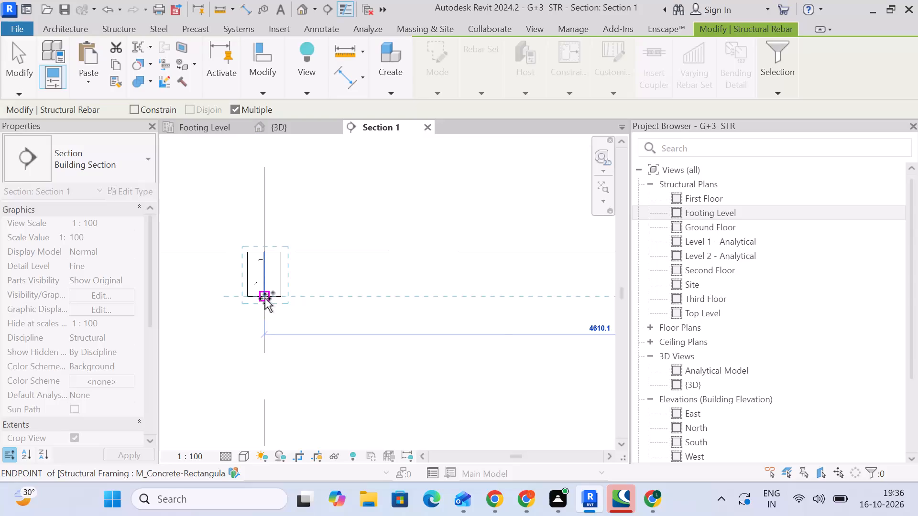
click(264, 296)
Continue copying the rebar to the bottom centre of the First Floor beams at grids 2 and 1.
scroll(254, 306, down, 3)
middle_drag(254, 308, 466, 315)
middle_drag(333, 316, 492, 307)
scroll(355, 307, up, 3)
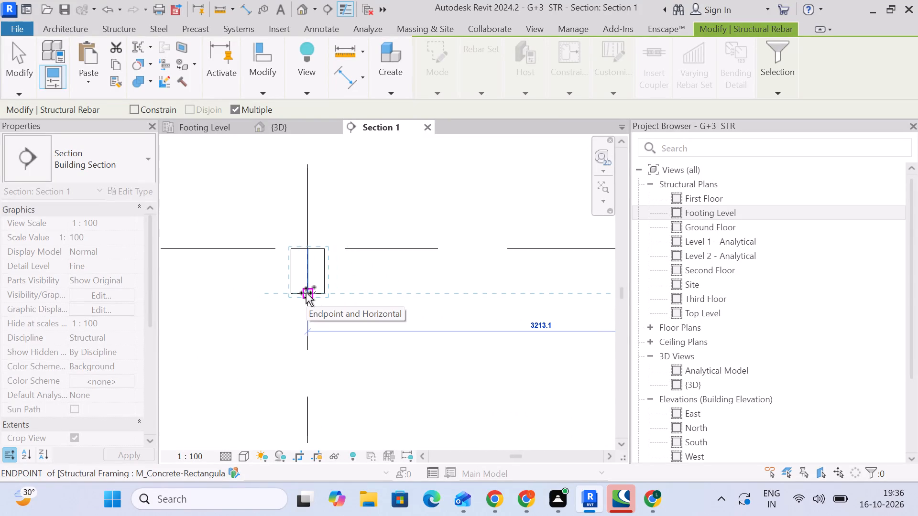
click(306, 293)
scroll(306, 293, down, 10)
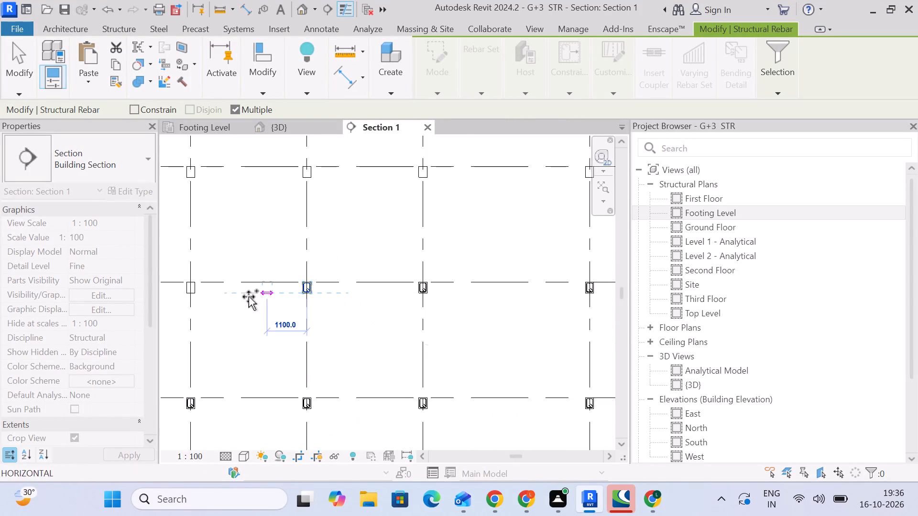
middle_drag(227, 295, 362, 298)
scroll(311, 303, up, 12)
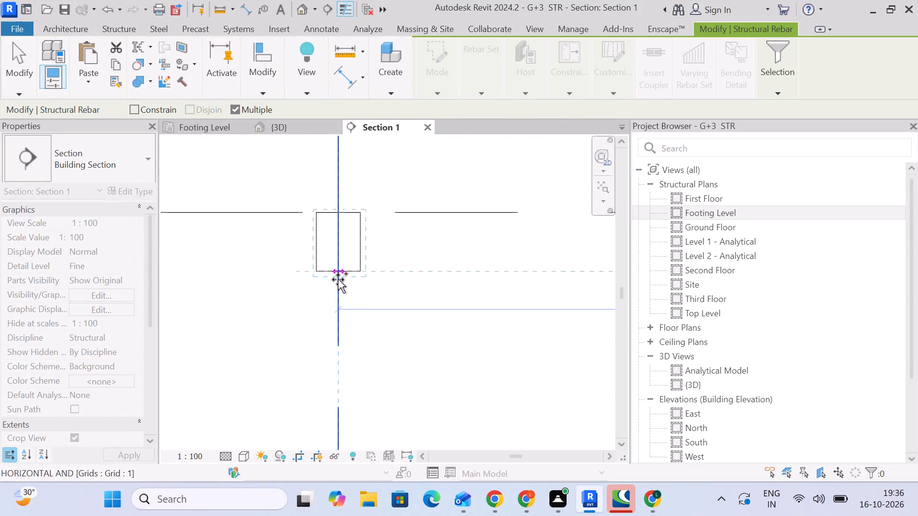
click(338, 272)
Place copies of the rebar at the bottom centre of the Second Floor beams at grids 1 and 2.
scroll(338, 272, down, 3)
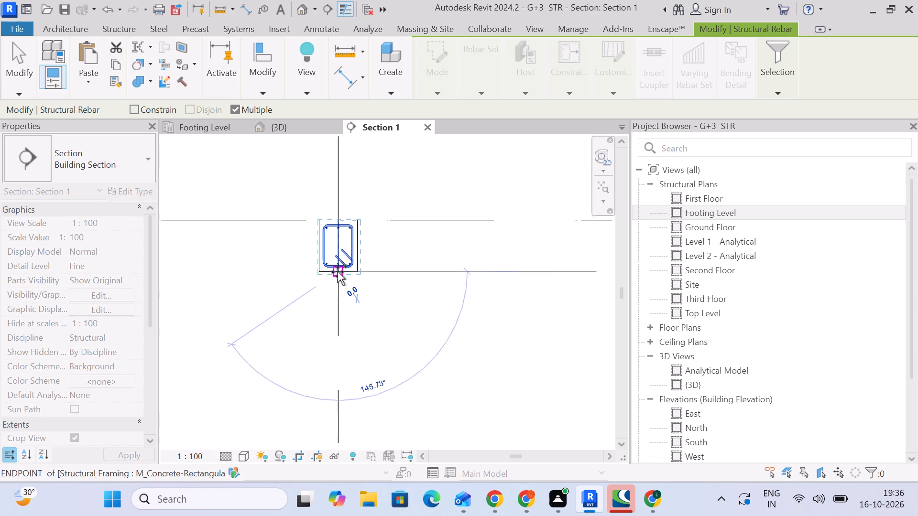
scroll(338, 272, down, 8)
scroll(354, 231, up, 1)
middle_drag(355, 230, 356, 379)
scroll(342, 293, up, 7)
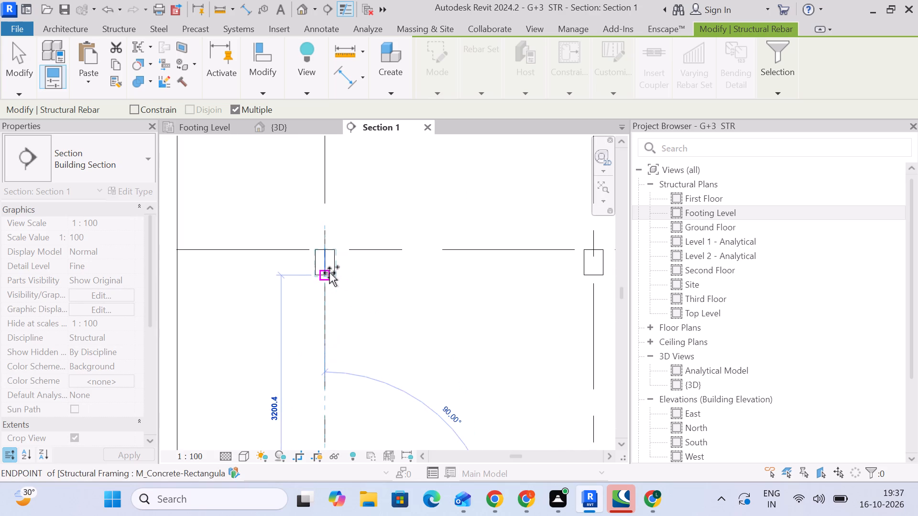
click(323, 275)
scroll(497, 311, down, 3)
middle_drag(506, 329, 243, 314)
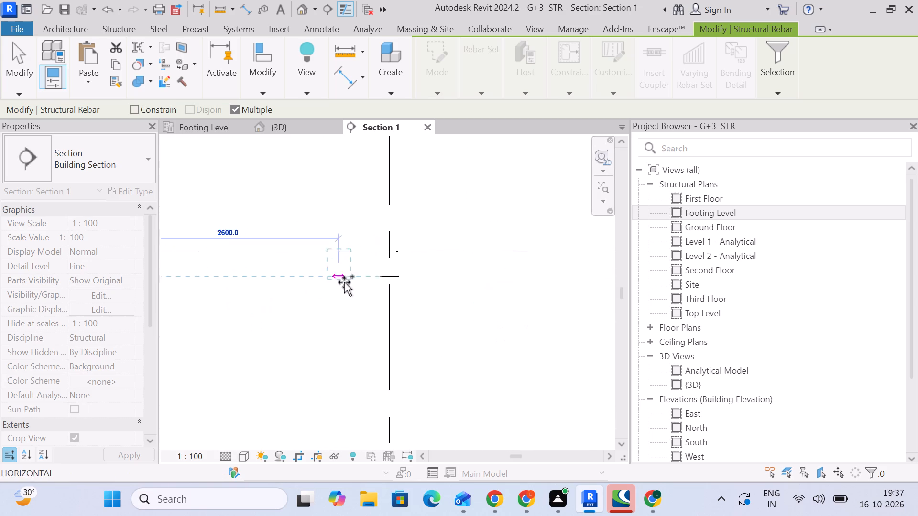
scroll(379, 280, up, 4)
click(389, 274)
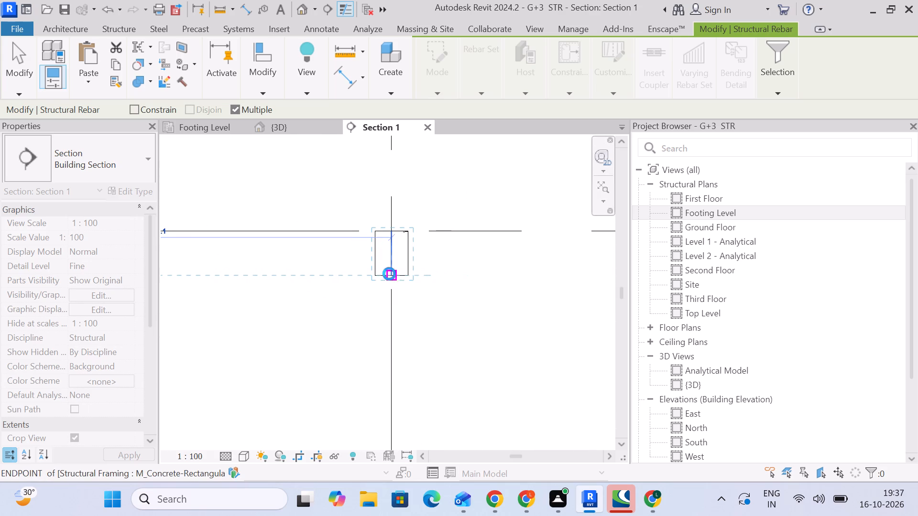
Continue copying the rebar to the bottom centre of the Second Floor beams at grids 3 and 4.
scroll(494, 298, down, 4)
middle_drag(500, 318, 175, 301)
scroll(336, 277, up, 4)
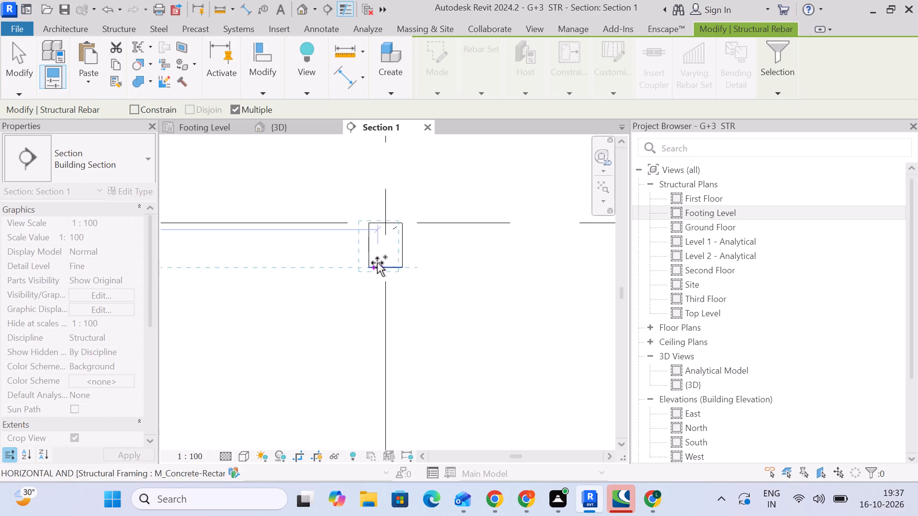
click(383, 266)
scroll(457, 277, down, 3)
middle_drag(451, 297, 142, 289)
middle_drag(420, 291, 382, 291)
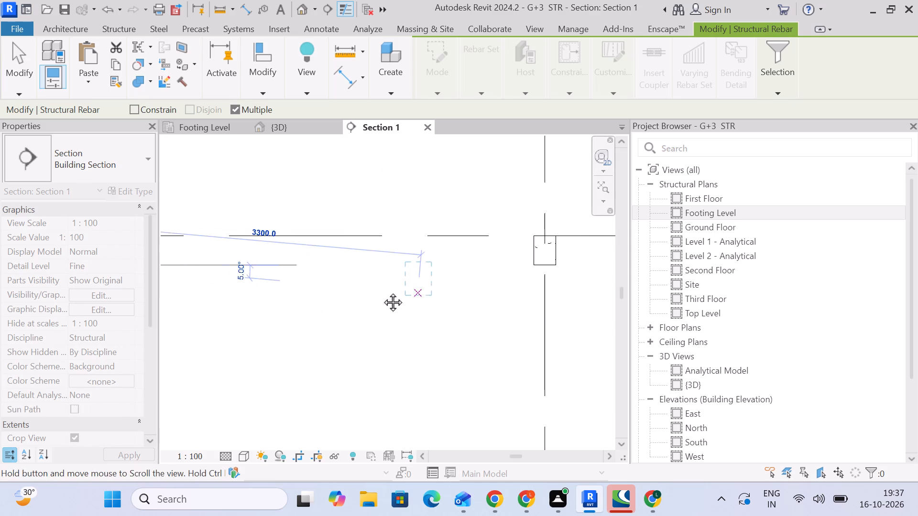
middle_drag(382, 291, 201, 293)
scroll(330, 288, up, 3)
click(326, 260)
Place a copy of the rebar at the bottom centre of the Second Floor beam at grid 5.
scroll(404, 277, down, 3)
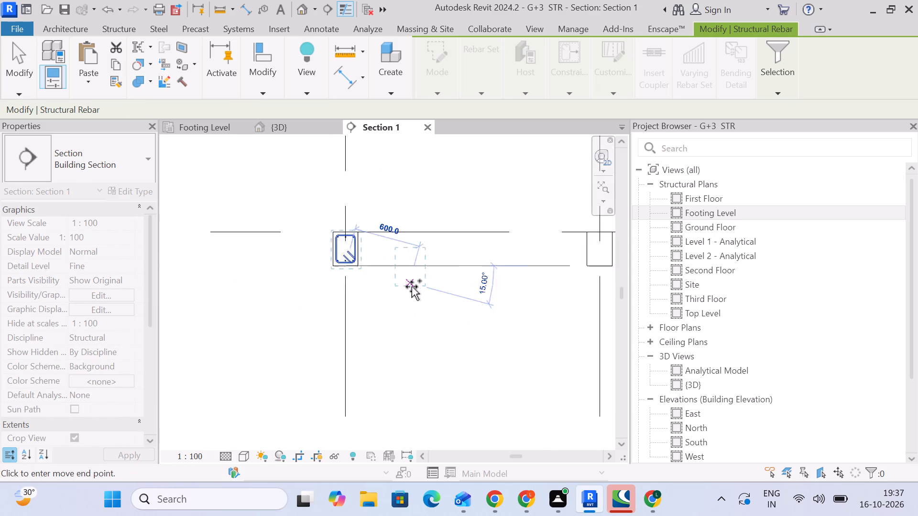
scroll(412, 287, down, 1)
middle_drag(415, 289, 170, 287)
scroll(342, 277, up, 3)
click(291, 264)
Place copies of the rebar at the bottom centre of the Third Floor beams at grids 4 and 3.
scroll(430, 276, down, 2)
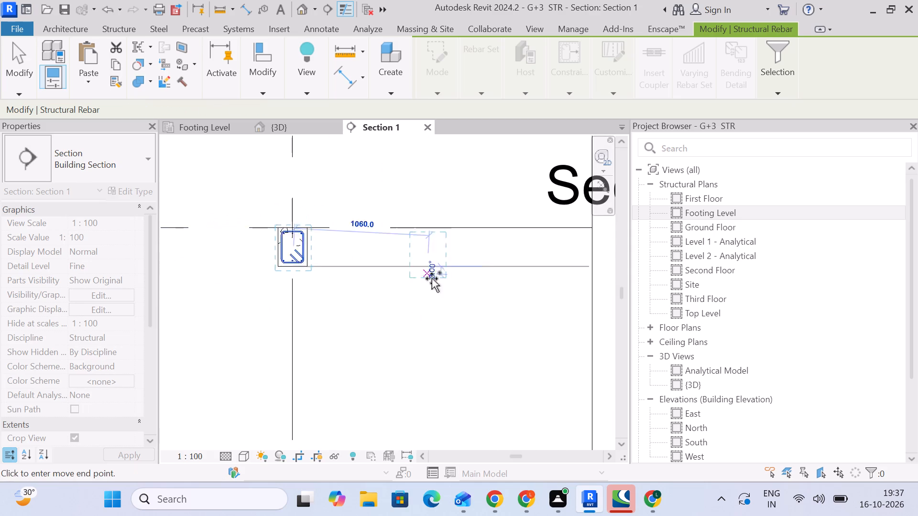
scroll(432, 279, down, 3)
middle_drag(375, 301, 219, 304)
scroll(265, 301, down, 8)
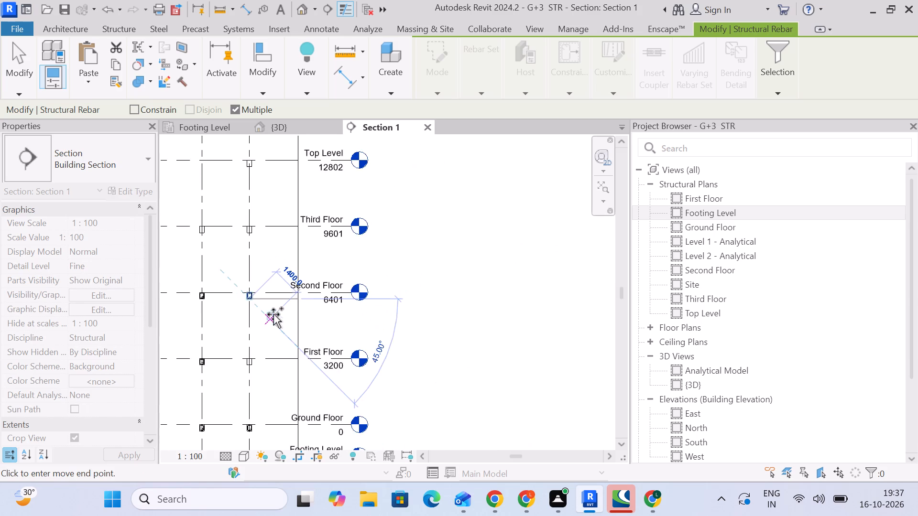
middle_drag(273, 314, 412, 374)
scroll(385, 312, up, 5)
scroll(309, 280, up, 5)
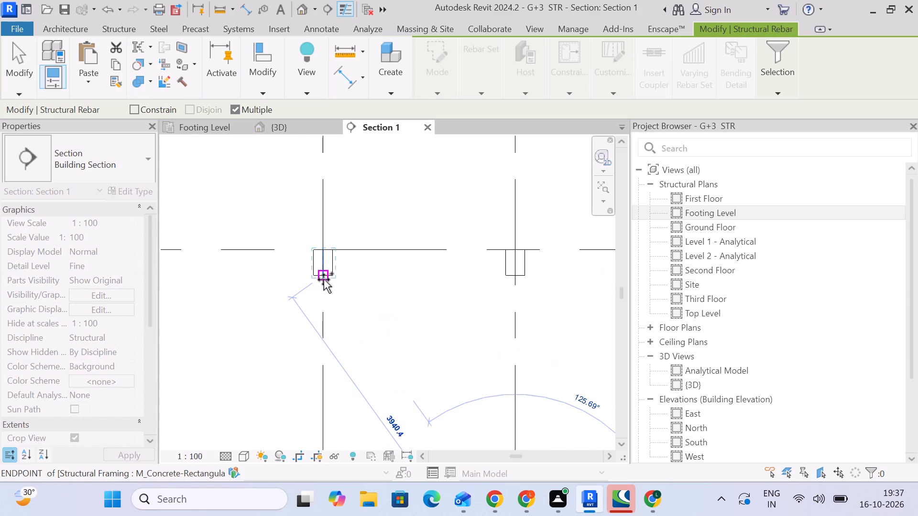
click(322, 274)
scroll(327, 271, down, 4)
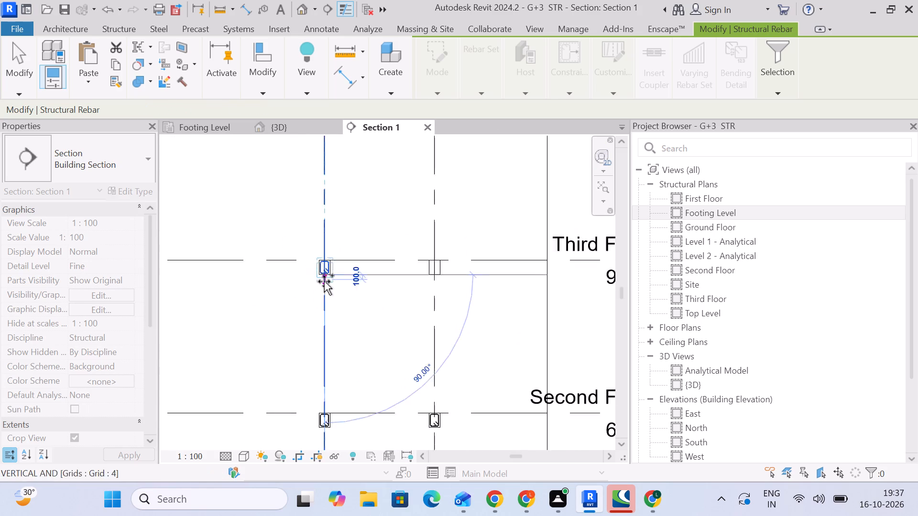
middle_drag(328, 307, 354, 441)
scroll(352, 283, up, 1)
scroll(352, 283, down, 6)
middle_drag(308, 335, 402, 270)
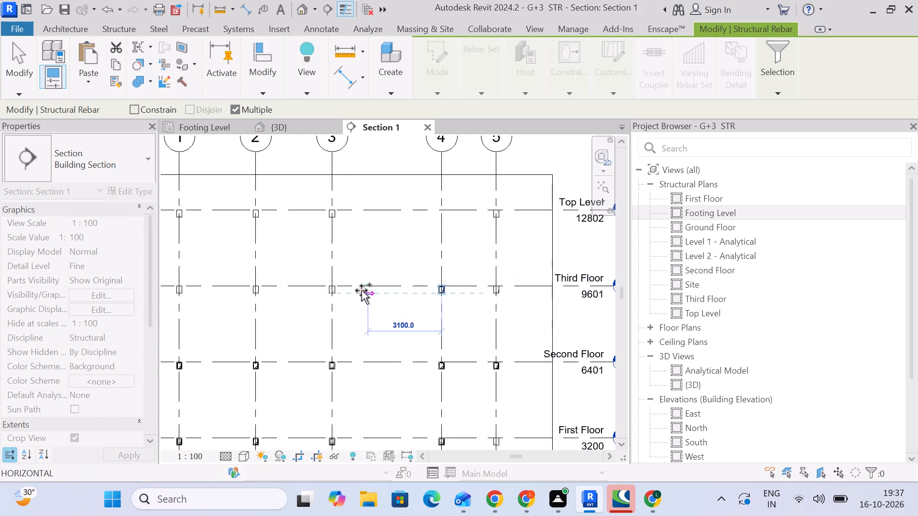
scroll(345, 297, up, 9)
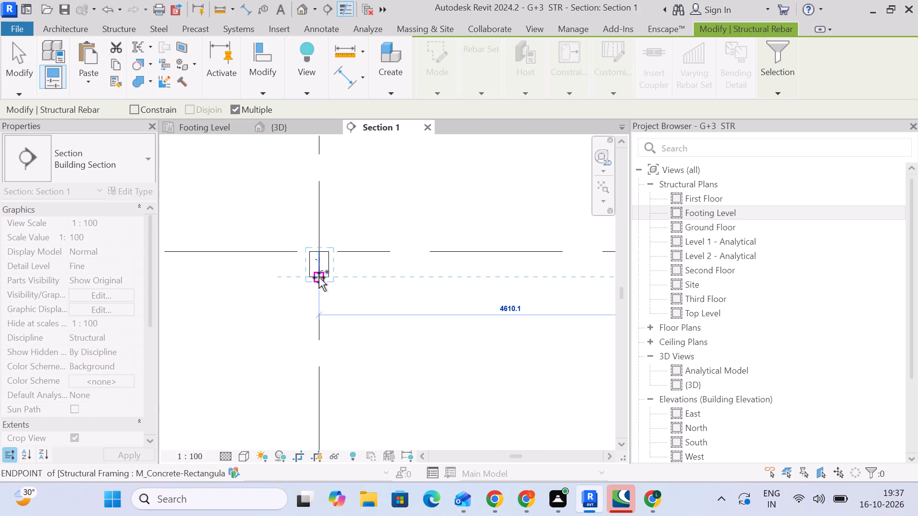
click(319, 277)
Continue copying the rebar to the bottom centre of the Third Floor beams at grids 2 and 1.
scroll(266, 305, down, 4)
middle_drag(259, 309, 448, 305)
scroll(309, 298, up, 5)
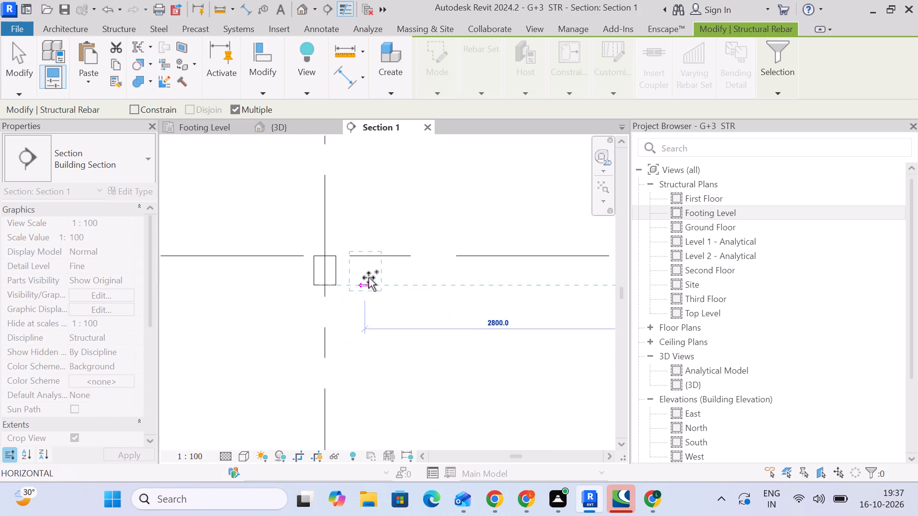
click(324, 284)
scroll(259, 312, down, 4)
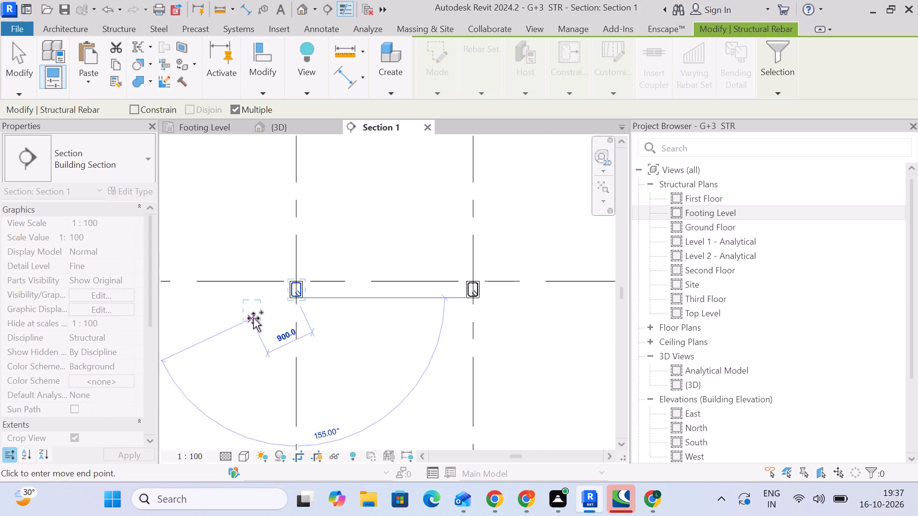
middle_drag(253, 318, 453, 296)
scroll(318, 279, up, 3)
click(318, 274)
Place copies of the rebar at the bottom centre of the Top Level beams at grids 1, 2 and 3, and end the copying.
scroll(326, 266, down, 4)
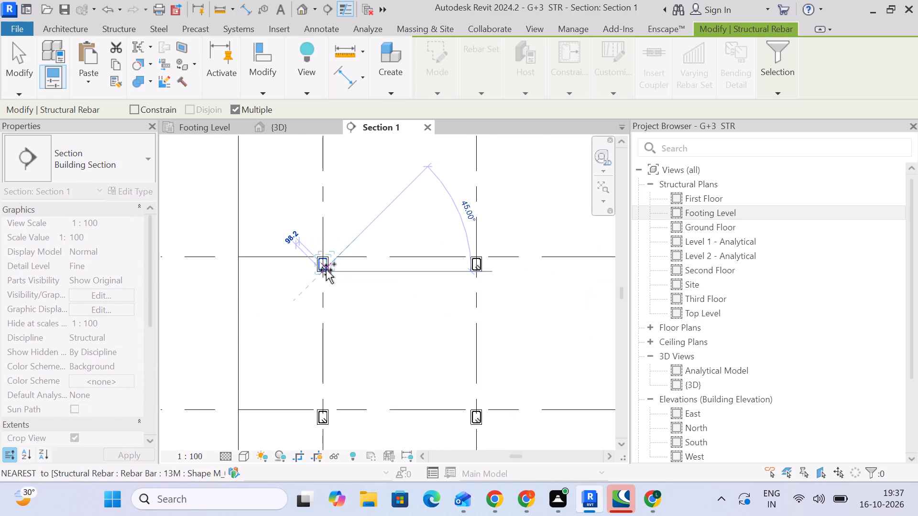
middle_drag(326, 270, 331, 454)
scroll(340, 285, up, 4)
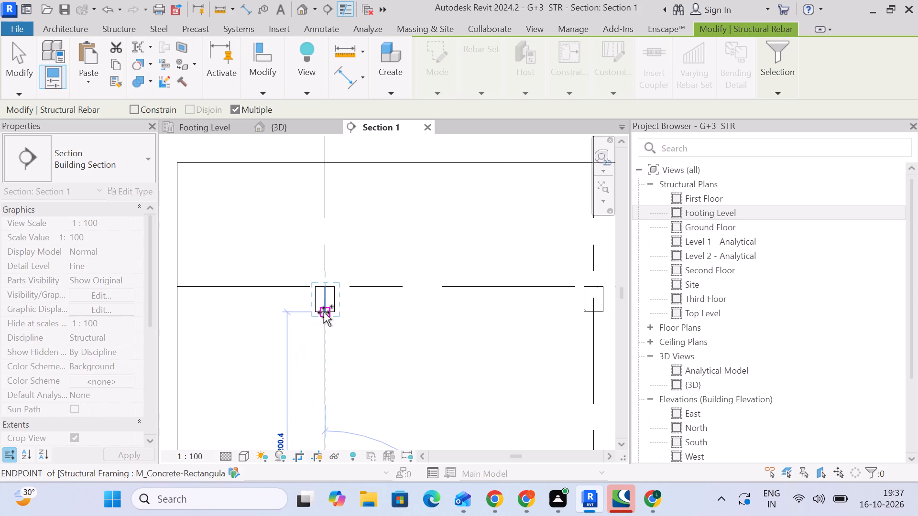
click(324, 312)
scroll(406, 333, down, 4)
middle_drag(406, 336, 270, 284)
scroll(356, 284, up, 4)
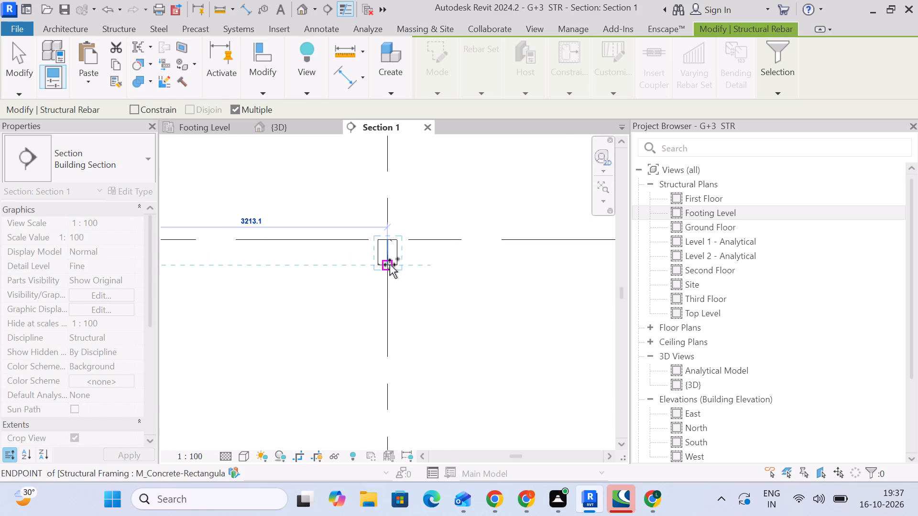
click(390, 265)
scroll(446, 294, down, 4)
middle_drag(431, 309, 195, 277)
scroll(297, 261, up, 4)
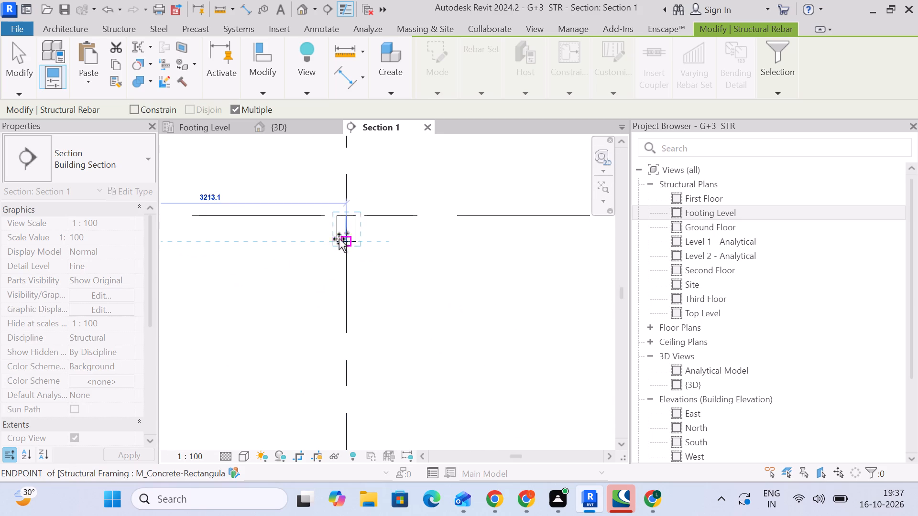
click(346, 238)
scroll(372, 273, down, 5)
middle_drag(369, 288, 157, 210)
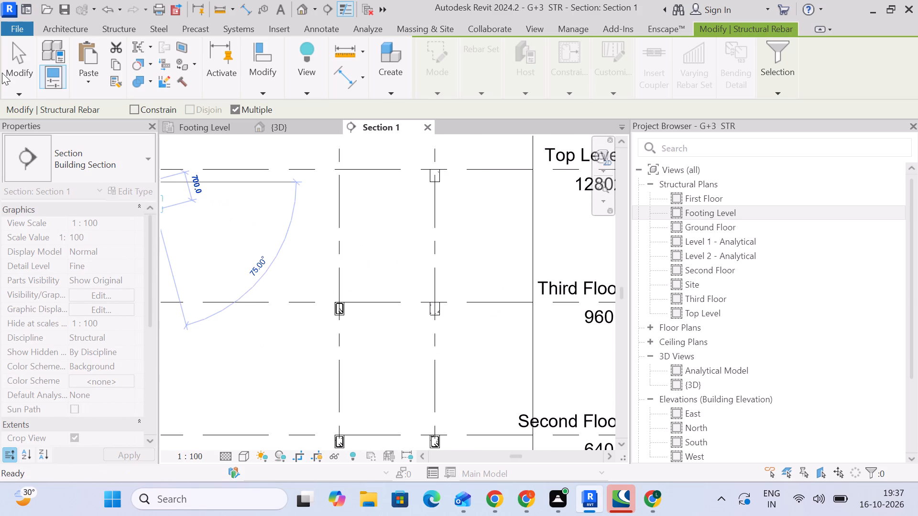
click(17, 67)
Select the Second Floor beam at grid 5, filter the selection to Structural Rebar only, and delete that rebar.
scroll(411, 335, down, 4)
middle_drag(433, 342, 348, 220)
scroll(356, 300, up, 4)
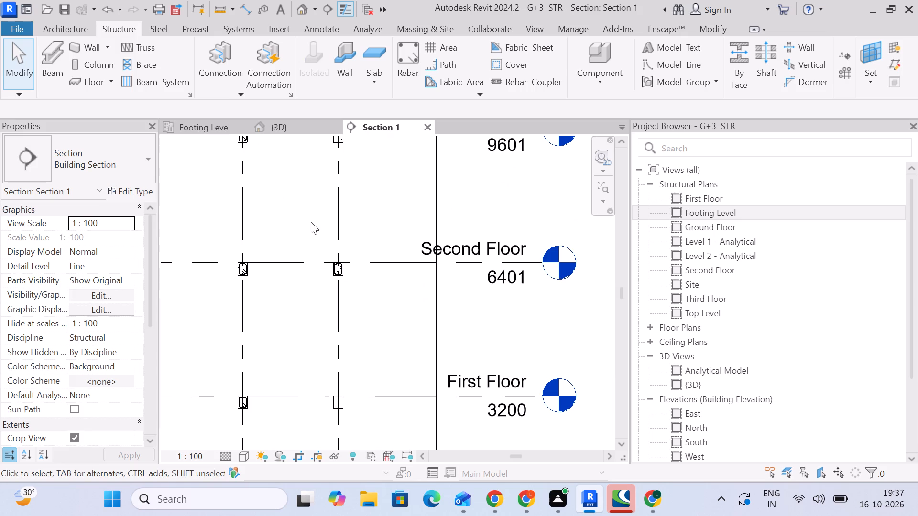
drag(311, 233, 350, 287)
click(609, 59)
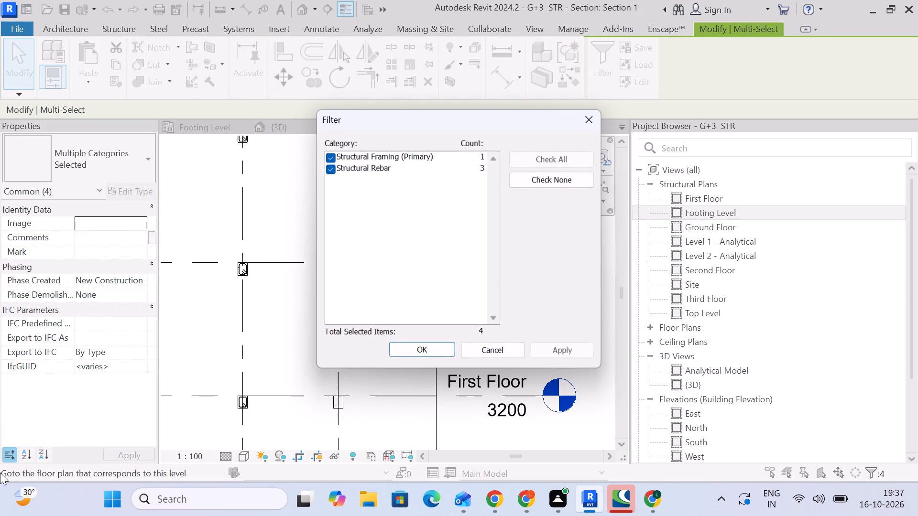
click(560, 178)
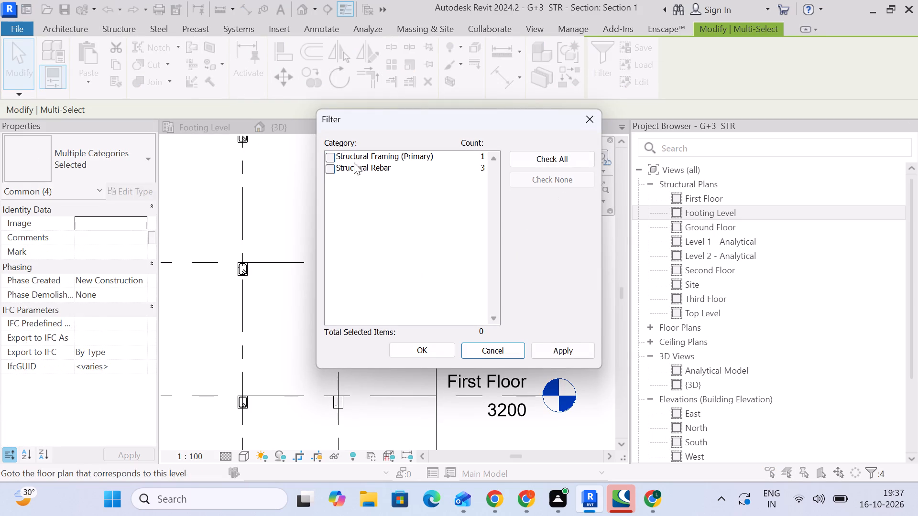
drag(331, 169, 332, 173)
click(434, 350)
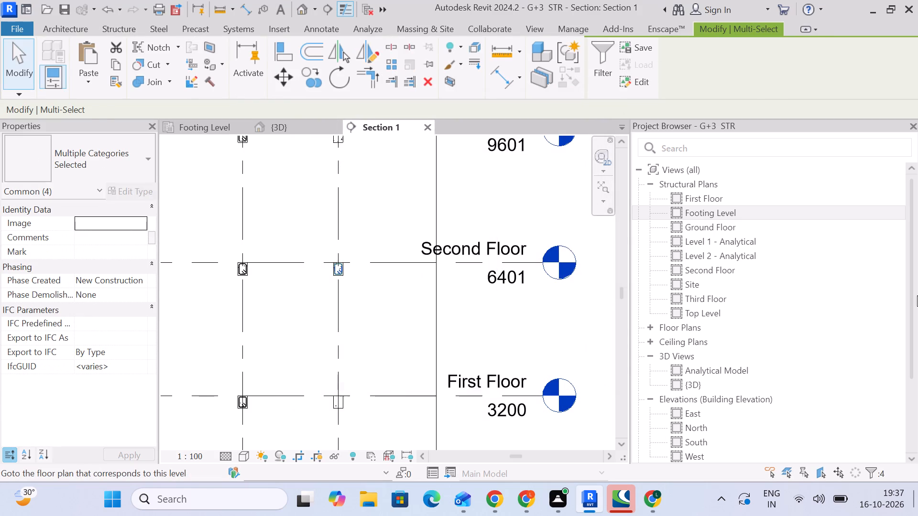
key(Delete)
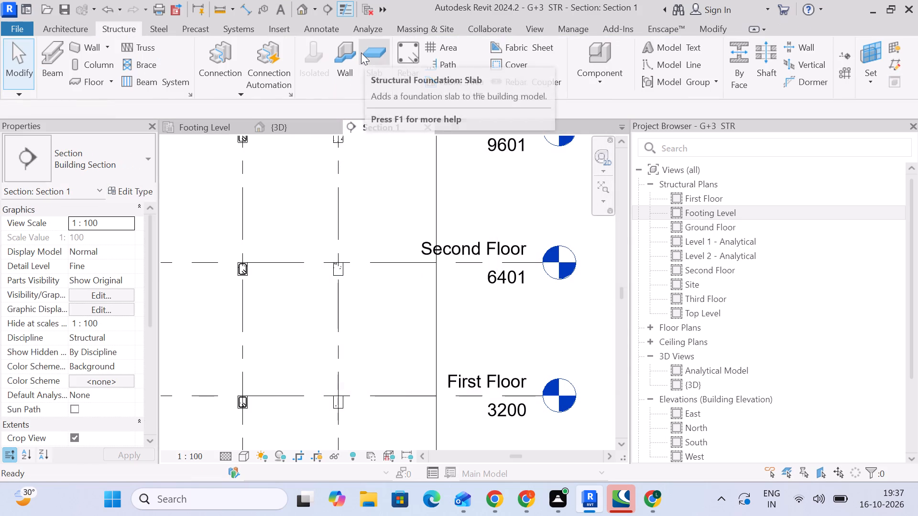
Close the Footing Level view and stay in the Section 1 view.
scroll(350, 50, down, 3)
scroll(353, 204, down, 7)
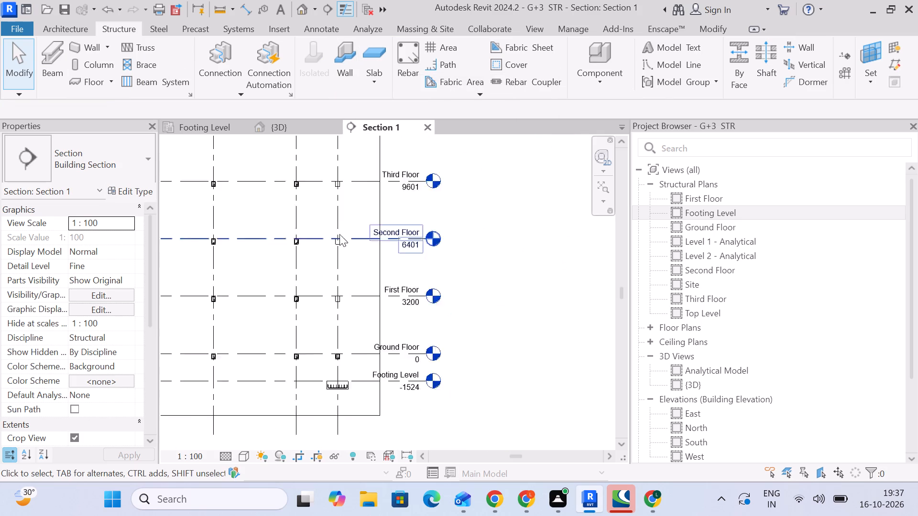
click(242, 122)
click(268, 129)
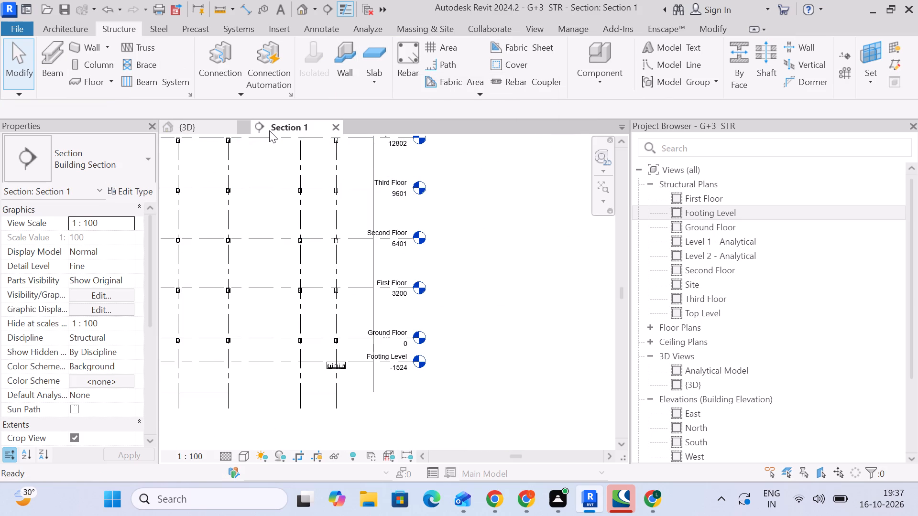
Examine the beam, column and footing reinforcement in the 3D view, focusing on the Ground Floor beam at grid 5.
click(213, 123)
scroll(387, 260, down, 5)
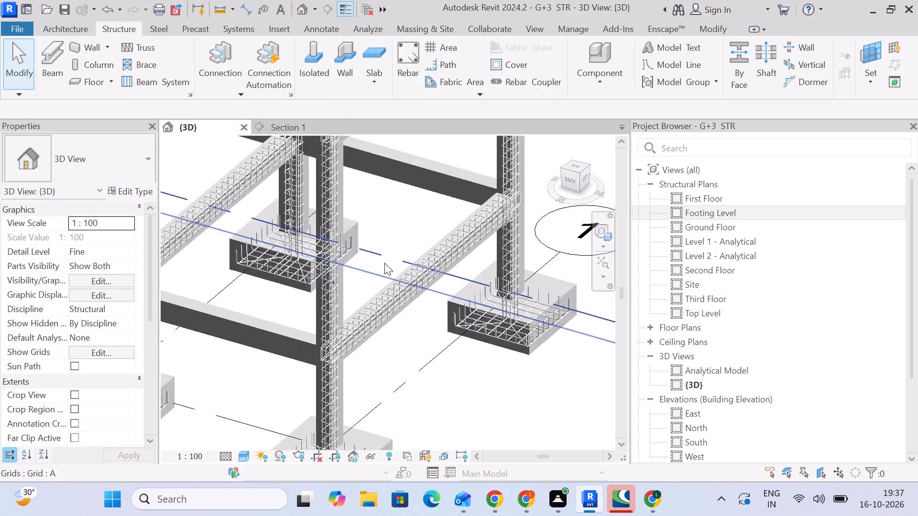
scroll(388, 263, down, 3)
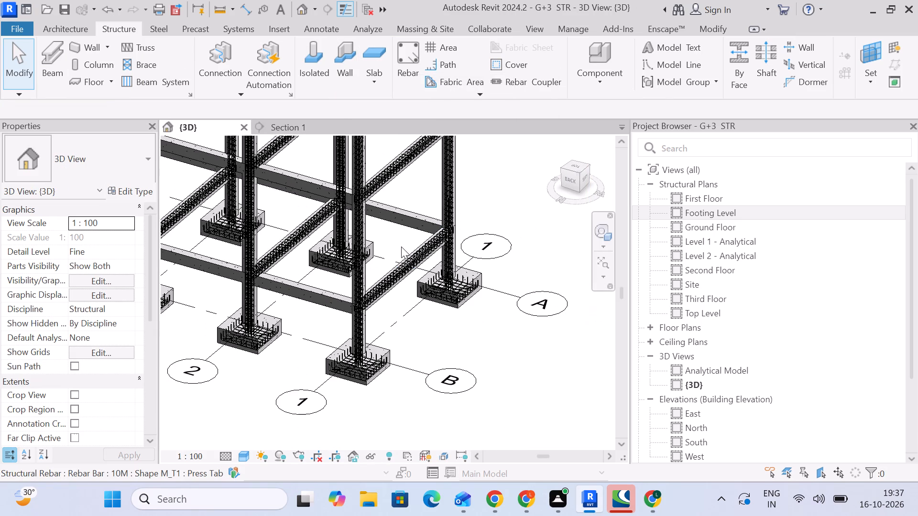
middle_drag(401, 247, 503, 412)
scroll(493, 366, down, 5)
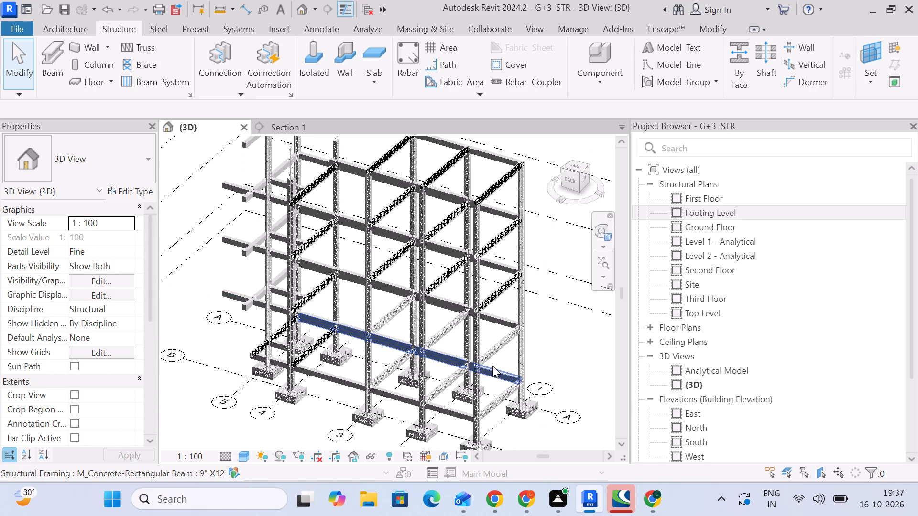
shift+middle_drag(191, 325, 240, 353)
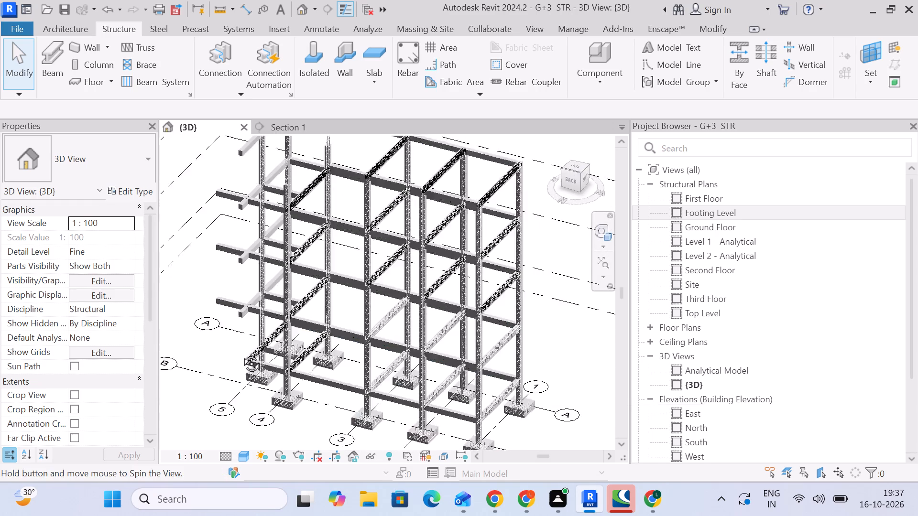
shift+middle_drag(240, 353, 490, 340)
middle_drag(504, 358, 497, 350)
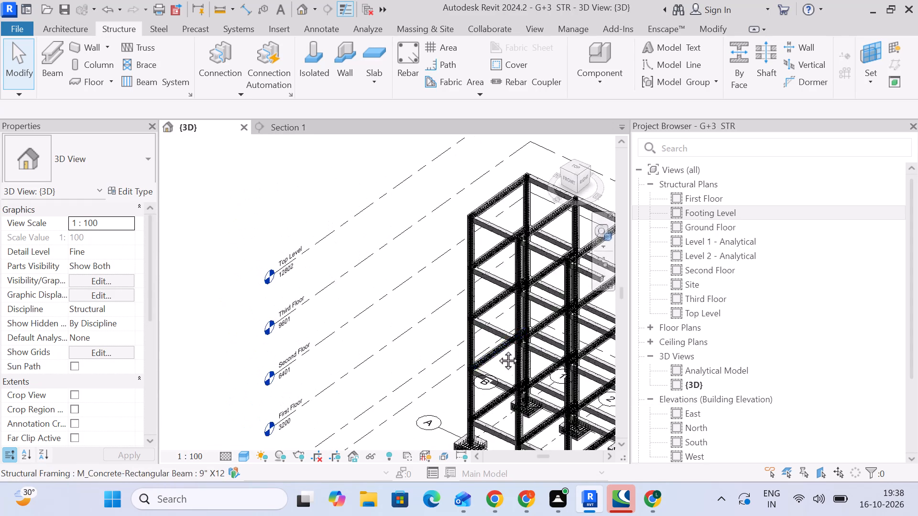
middle_drag(497, 350, 297, 262)
scroll(393, 383, up, 3)
middle_drag(414, 417, 340, 324)
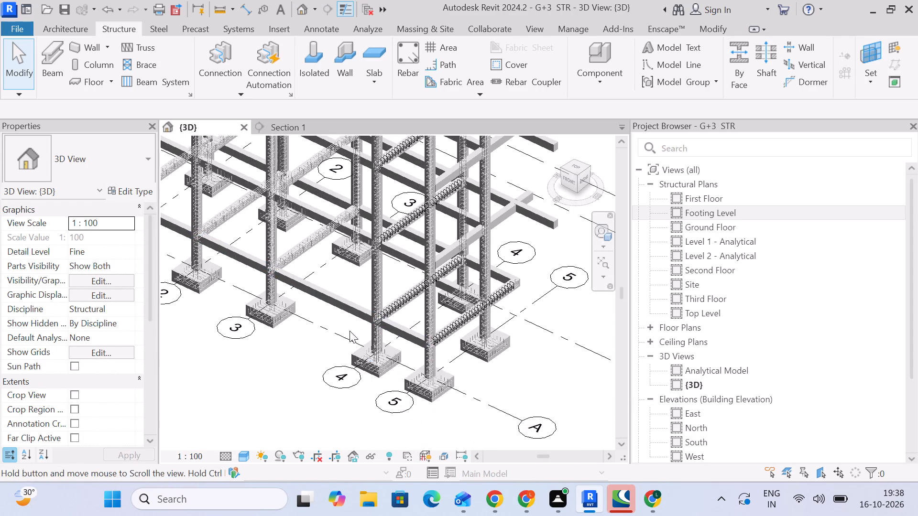
shift+middle_drag(348, 374, 382, 363)
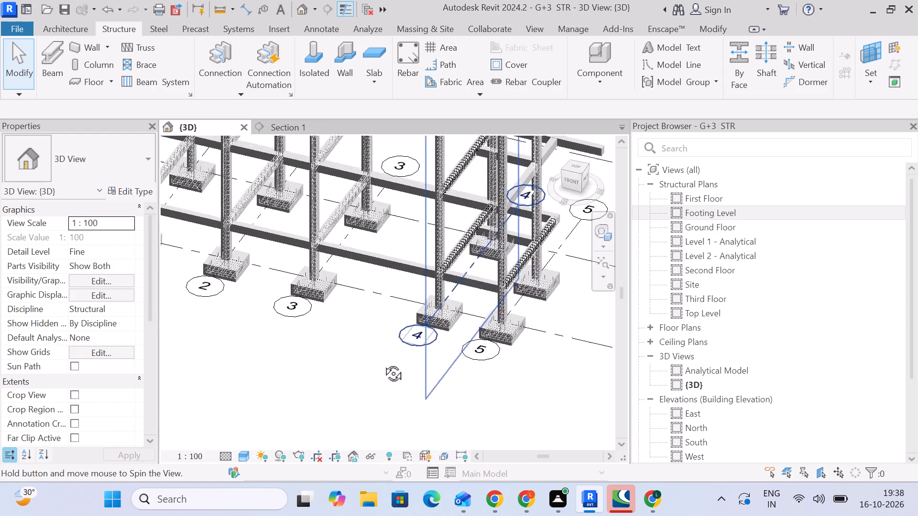
shift+middle_drag(382, 363, 396, 341)
middle_drag(392, 354, 370, 438)
middle_drag(502, 408, 374, 419)
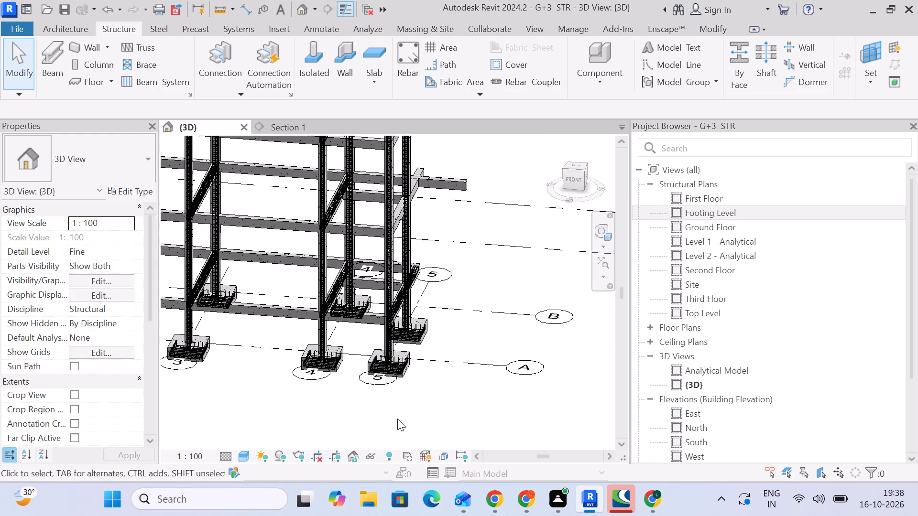
scroll(410, 322, up, 8)
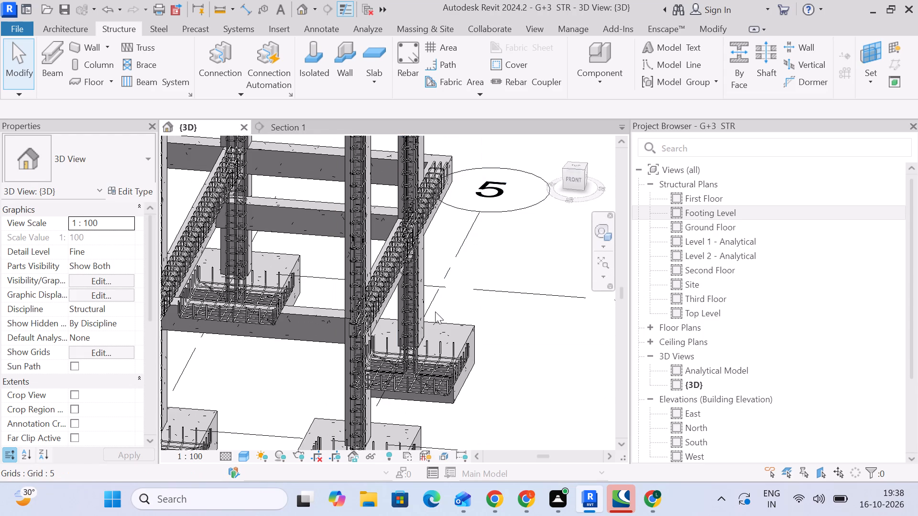
scroll(435, 312, down, 4)
middle_drag(504, 342, 462, 315)
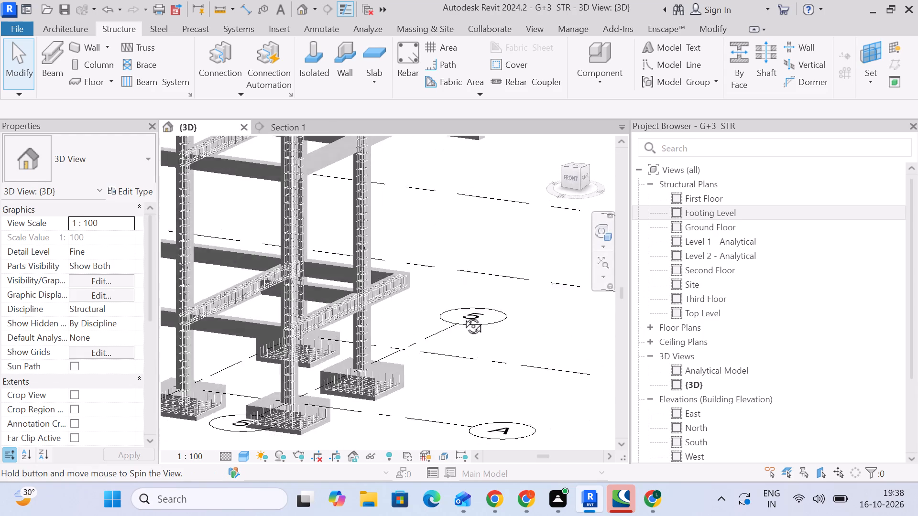
middle_drag(462, 315, 461, 305)
scroll(297, 295, up, 5)
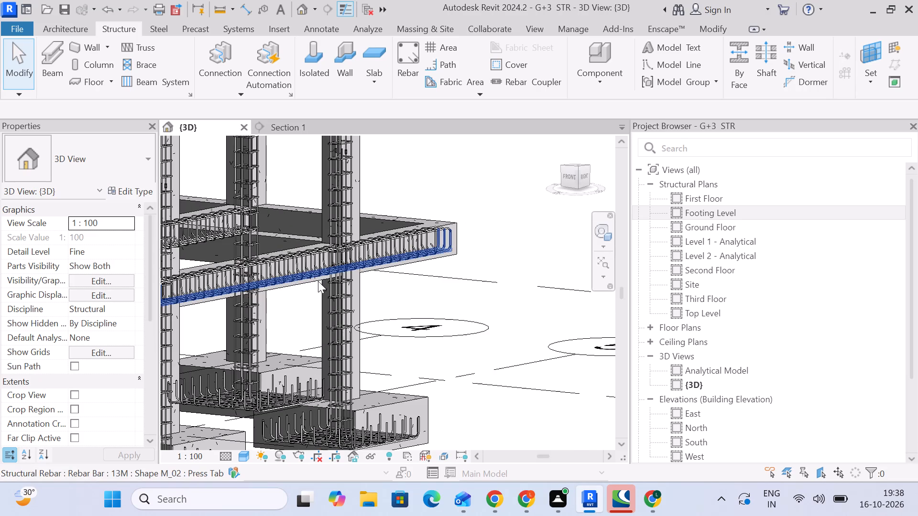
scroll(473, 247, up, 4)
scroll(473, 248, down, 4)
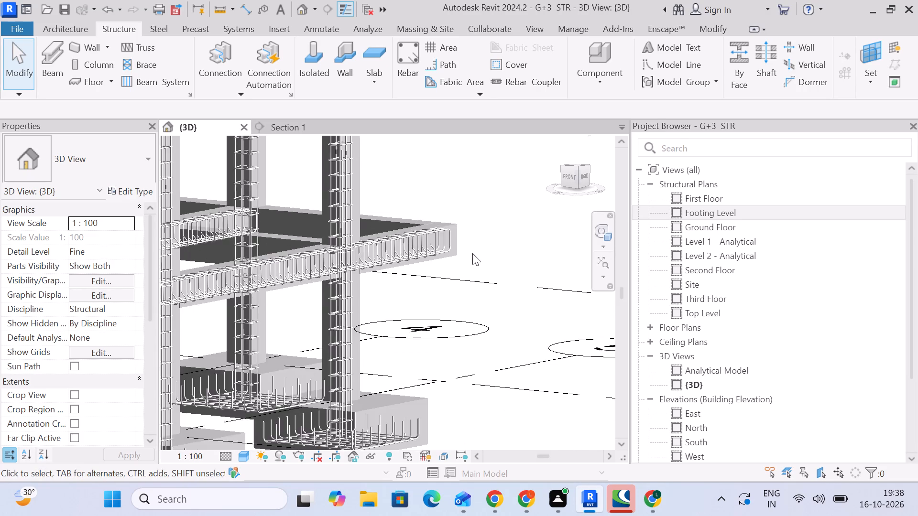
Stretch the 10M stirrup set of the Ground Floor beam at grid 5 closer to the beam's free end.
shift+middle_drag(472, 254, 431, 253)
scroll(426, 261, down, 4)
middle_drag(426, 279, 508, 236)
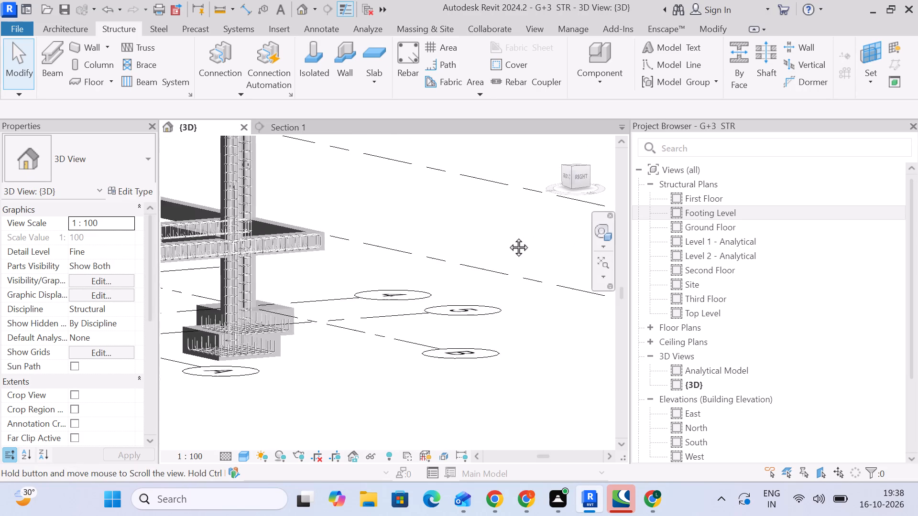
middle_drag(508, 236, 486, 239)
middle_drag(277, 245, 454, 247)
scroll(386, 258, up, 10)
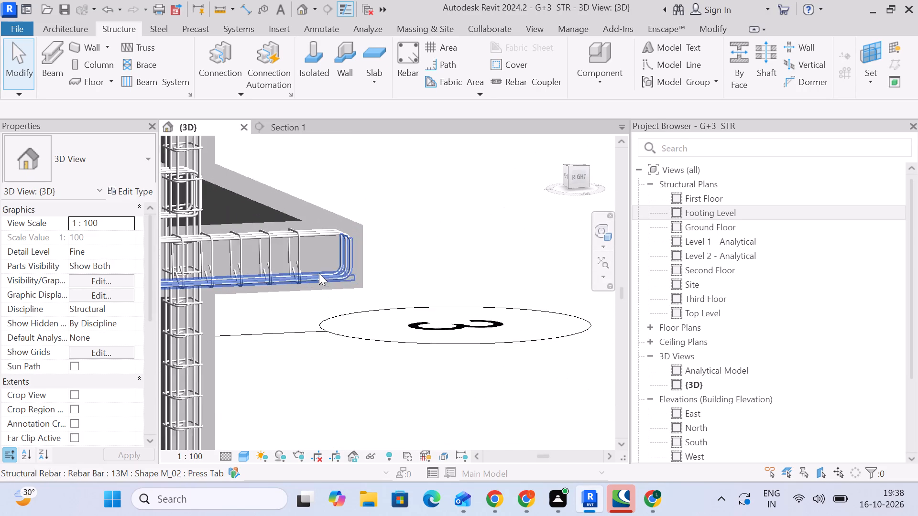
scroll(319, 273, up, 4)
click(272, 250)
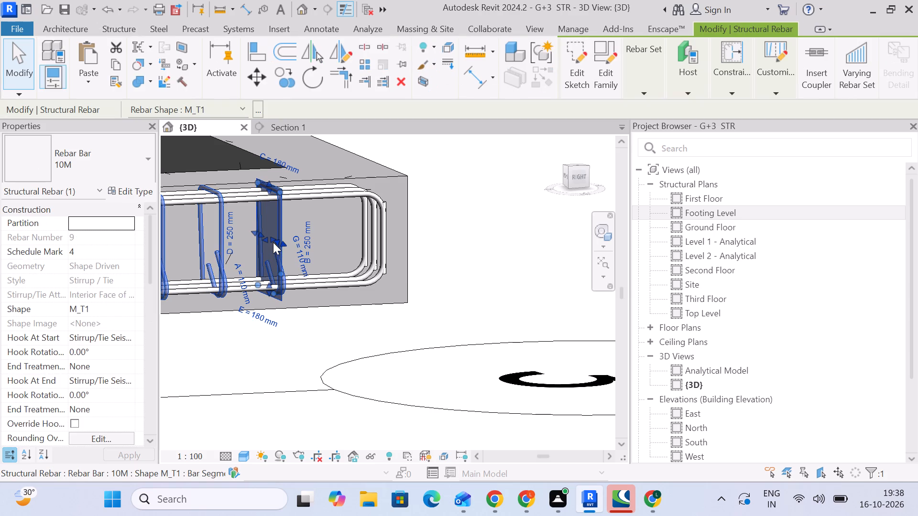
scroll(271, 239, up, 5)
drag(269, 239, 378, 240)
scroll(378, 249, down, 6)
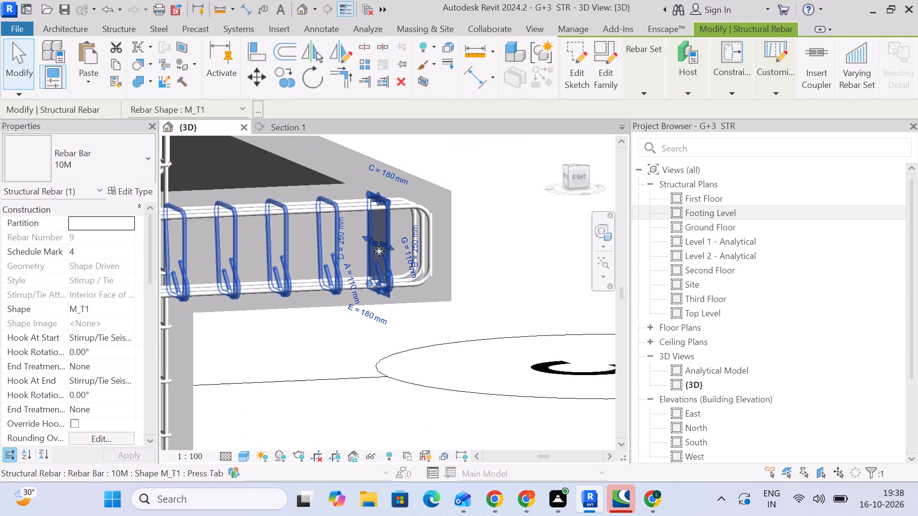
scroll(379, 251, down, 16)
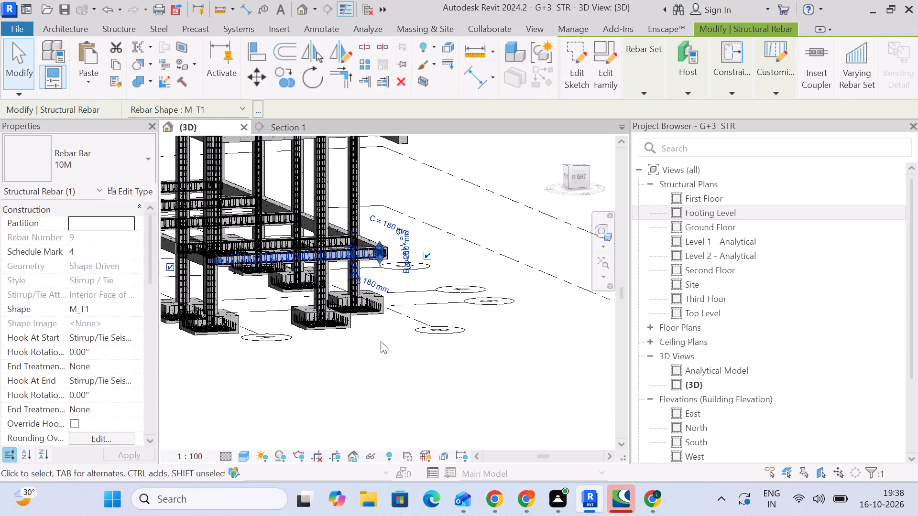
click(381, 341)
middle_drag(297, 339, 396, 333)
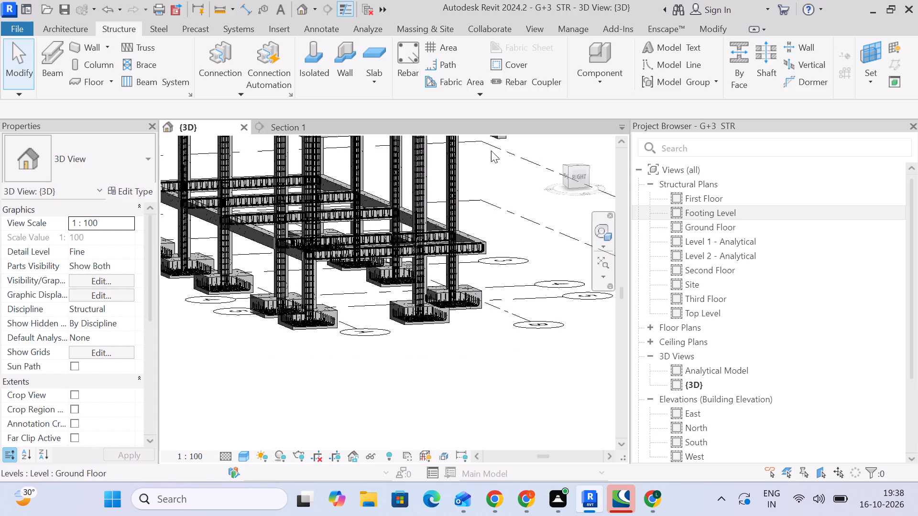
In Section 1, copy only the Structural Rebar of the Ground Floor beam at grid 5 from its bottom centre to the First Floor beam's bottom centre.
click(273, 128)
scroll(330, 363, up, 8)
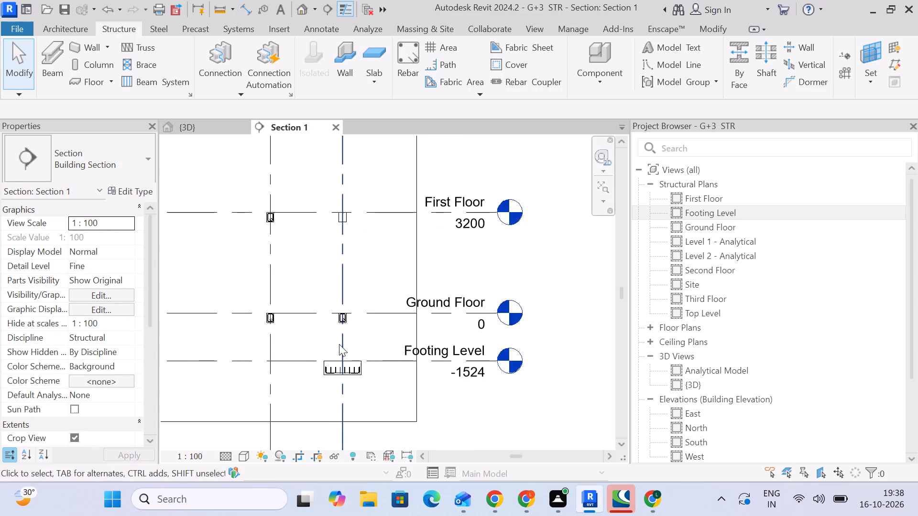
scroll(339, 344, up, 3)
scroll(341, 341, down, 3)
scroll(342, 341, up, 3)
drag(328, 260, 363, 302)
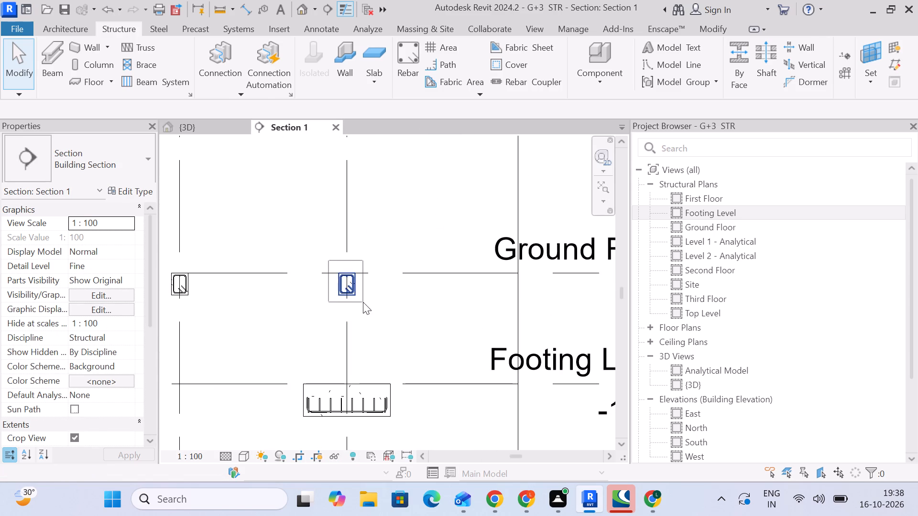
drag(363, 302, 364, 302)
click(605, 60)
drag(572, 175, 561, 183)
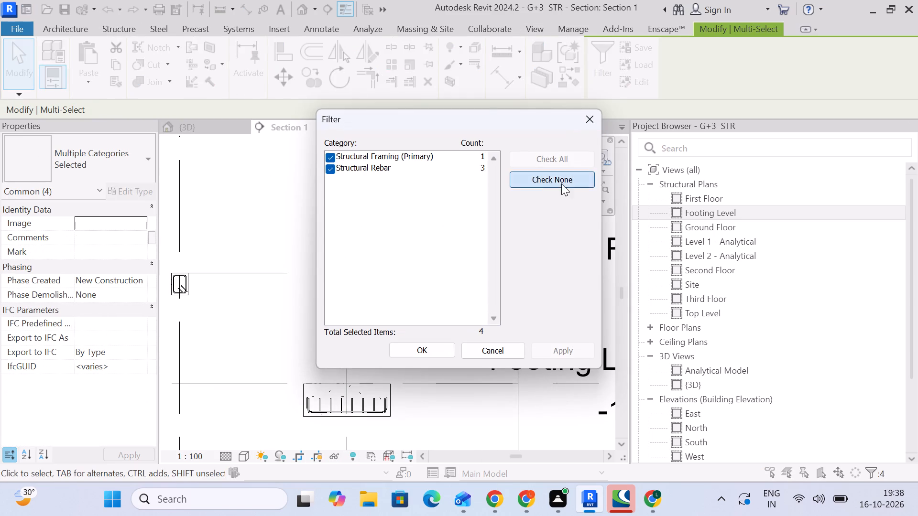
drag(561, 183, 555, 186)
click(332, 172)
click(413, 355)
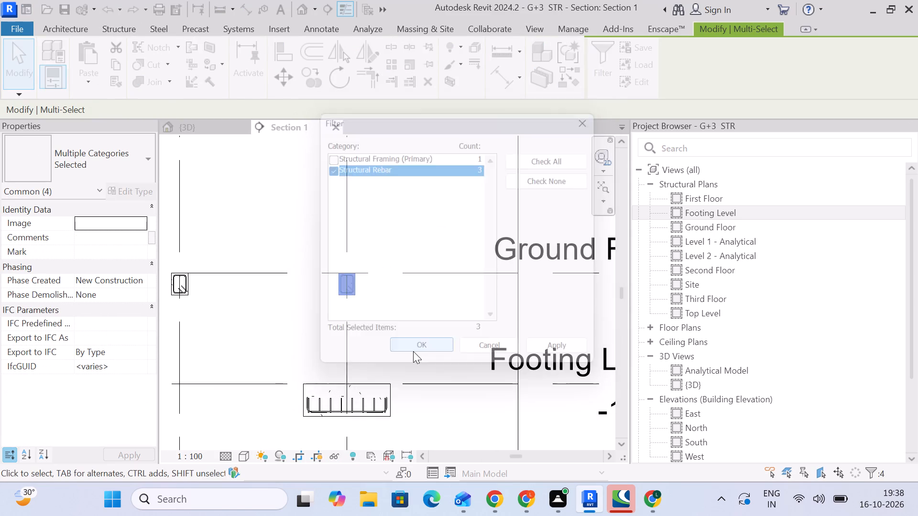
click(275, 94)
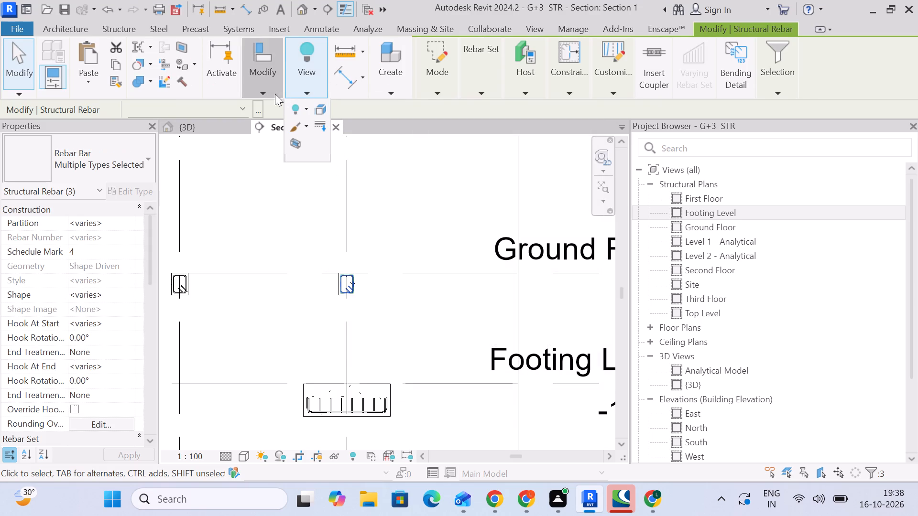
click(291, 137)
scroll(352, 305, up, 4)
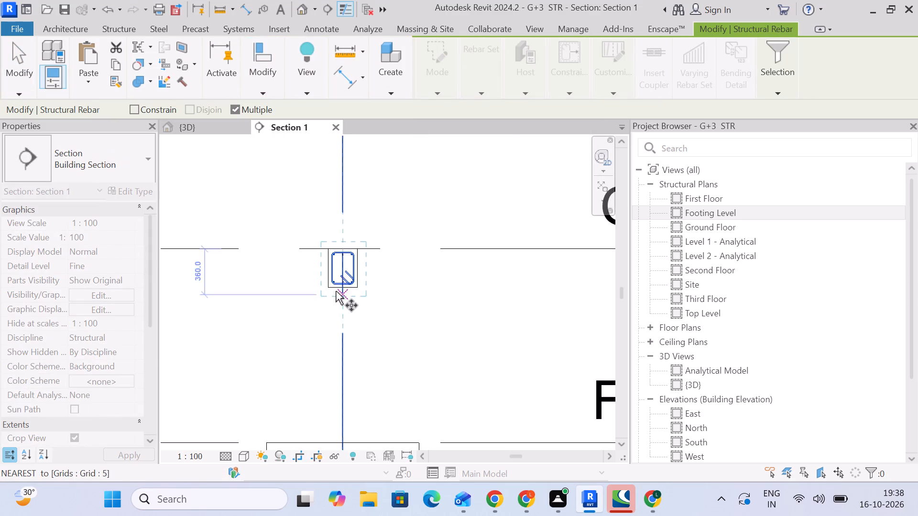
scroll(336, 291, up, 8)
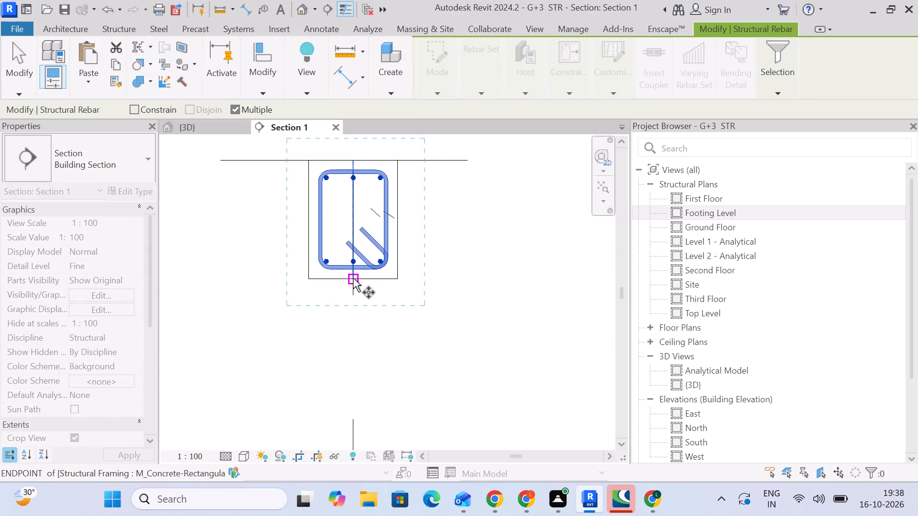
click(353, 278)
scroll(353, 278, down, 16)
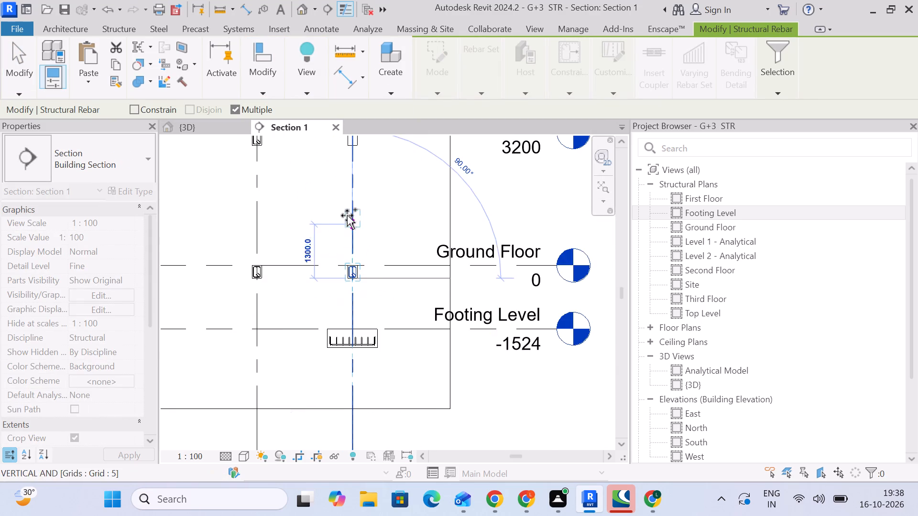
middle_drag(347, 200, 337, 357)
scroll(342, 310, up, 5)
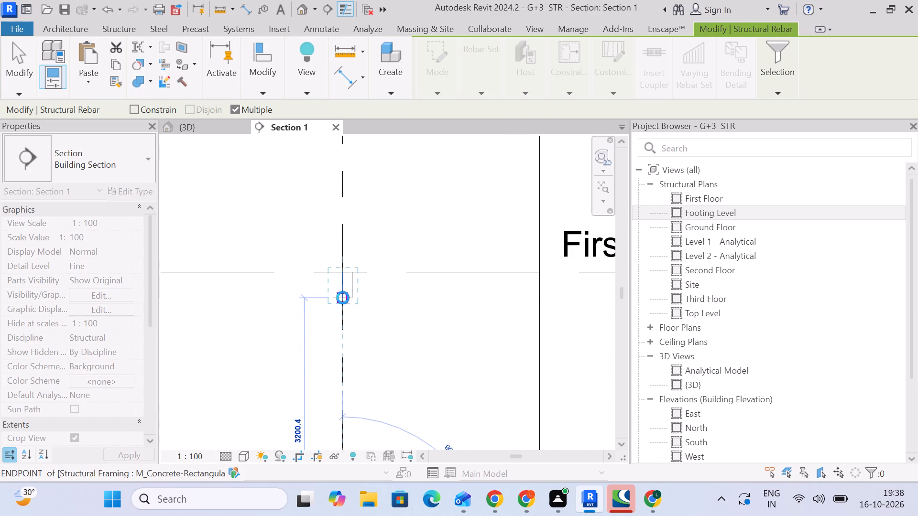
click(343, 298)
Place copies of the rebar at the bottom centre of the Second Floor and Third Floor beams at grid 5.
middle_drag(354, 244, 337, 439)
middle_drag(325, 269, 314, 371)
scroll(314, 369, up, 2)
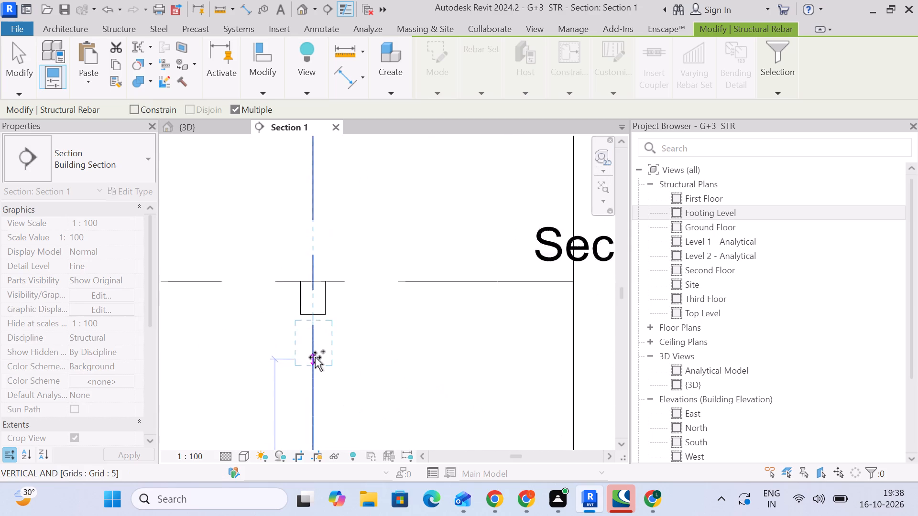
scroll(315, 357, up, 1)
click(312, 309)
scroll(313, 307, down, 4)
middle_drag(312, 325, 323, 456)
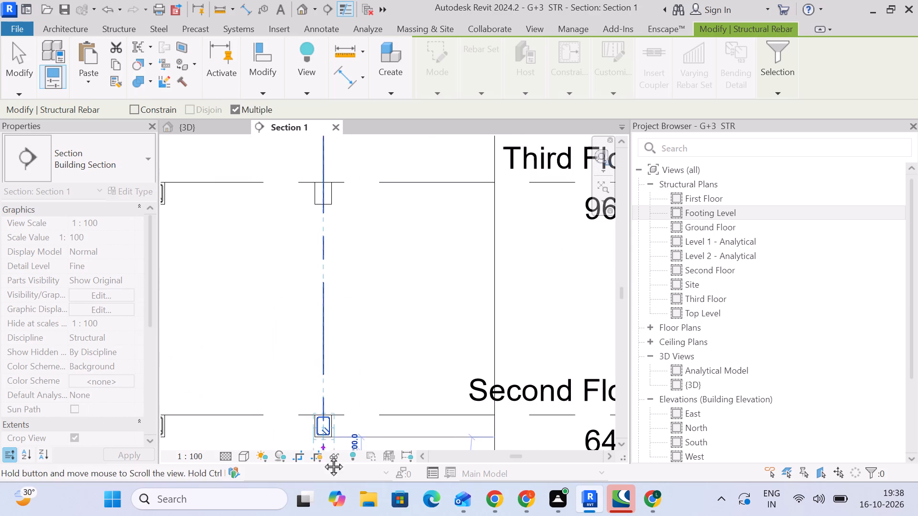
middle_drag(323, 456, 323, 456)
middle_drag(351, 230, 333, 339)
scroll(313, 316, up, 7)
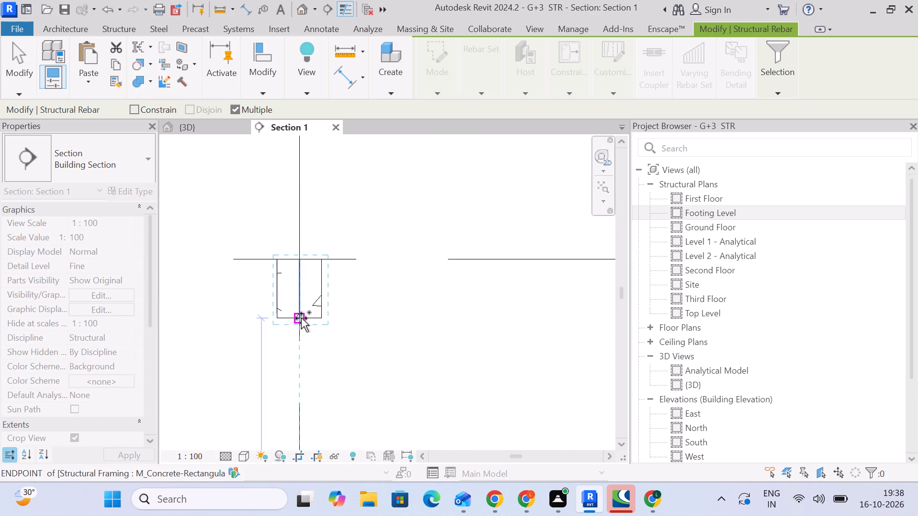
click(297, 318)
Place a copy of the rebar at the bottom centre of the Top Level beam at grid 5 and review the whole section.
middle_drag(321, 242, 341, 439)
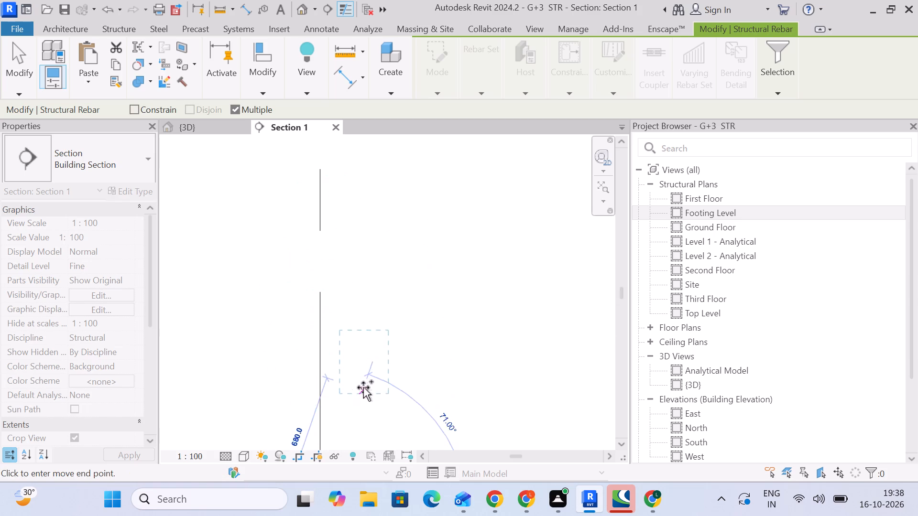
scroll(363, 387, down, 11)
middle_drag(346, 288, 339, 363)
scroll(339, 363, up, 10)
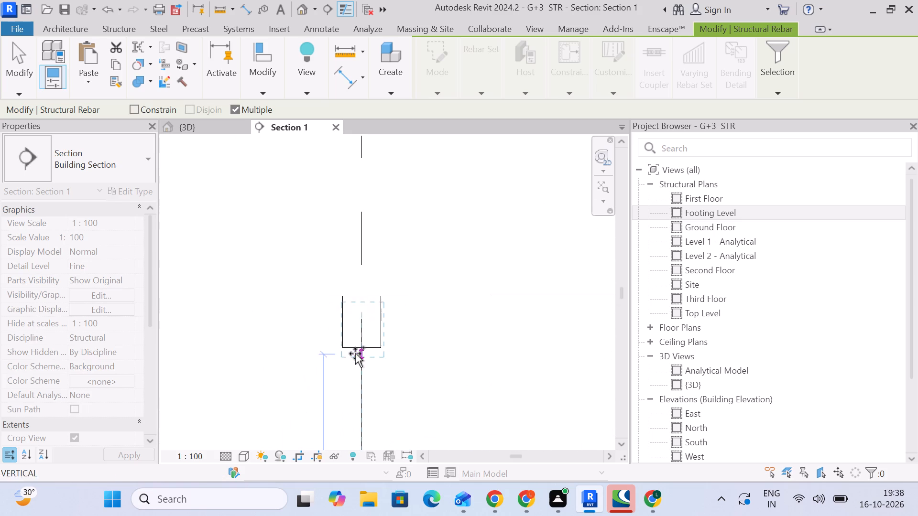
click(360, 348)
scroll(404, 376, down, 5)
middle_drag(404, 378, 385, 314)
scroll(385, 314, up, 1)
scroll(386, 315, down, 14)
middle_drag(383, 353, 448, 200)
scroll(448, 200, down, 1)
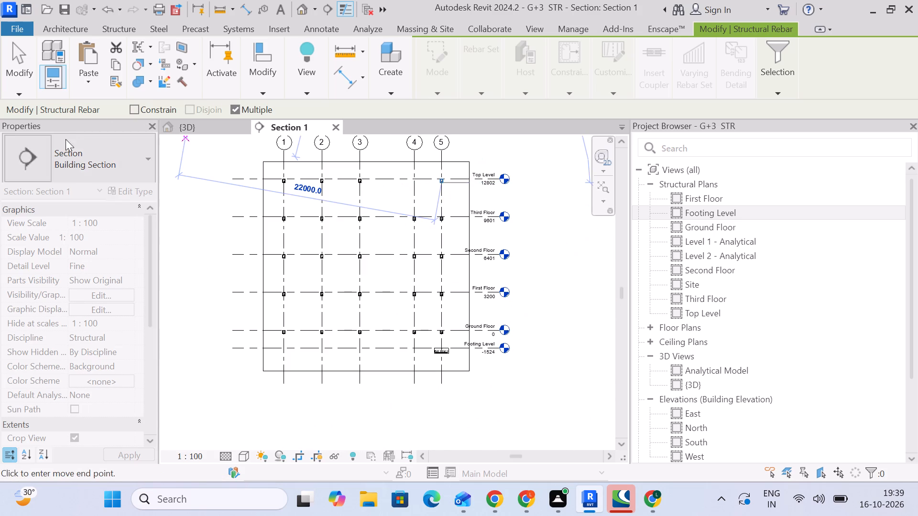
End the copying and inspect the reinforced beams, columns and footings across the grids in the 3D view.
click(11, 67)
scroll(517, 317, down, 3)
middle_drag(518, 328, 478, 349)
scroll(430, 348, up, 3)
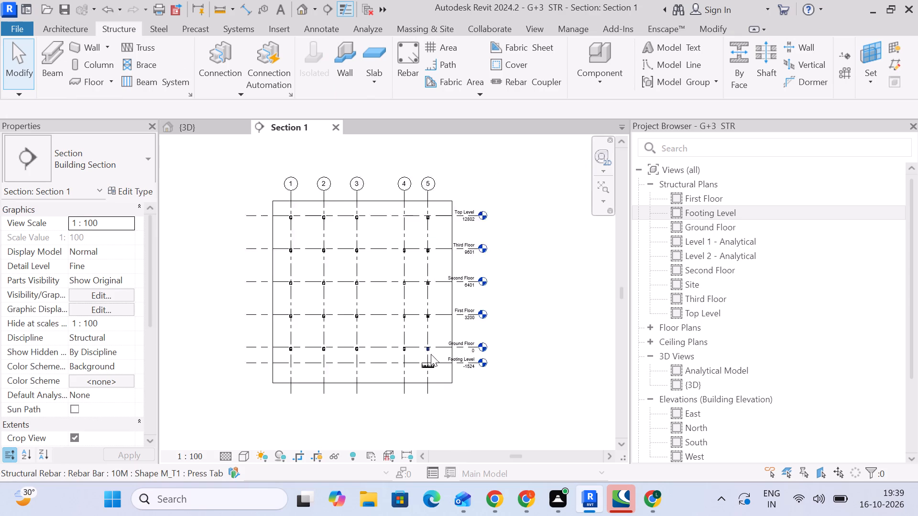
click(215, 122)
middle_drag(323, 226, 428, 345)
scroll(455, 327, down, 4)
middle_drag(394, 295, 311, 268)
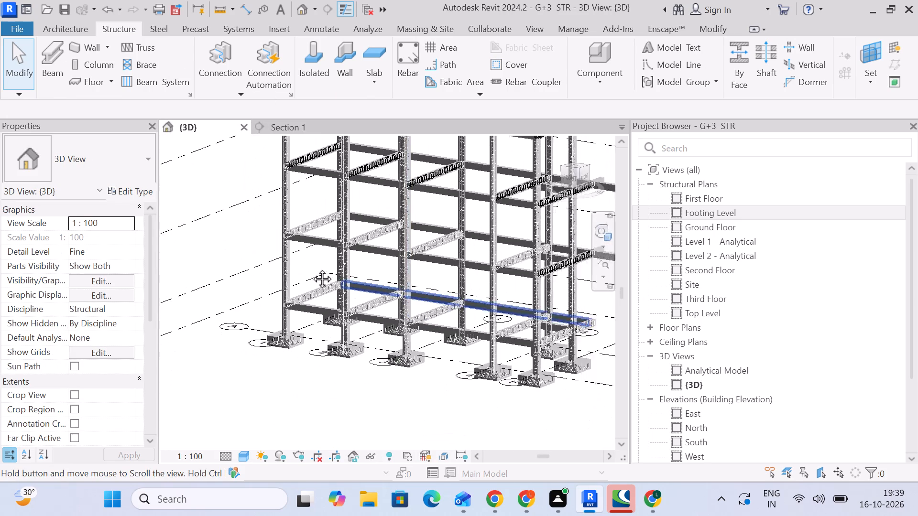
middle_drag(311, 268, 219, 338)
scroll(294, 335, up, 4)
middle_drag(325, 367, 425, 230)
middle_drag(423, 286, 418, 301)
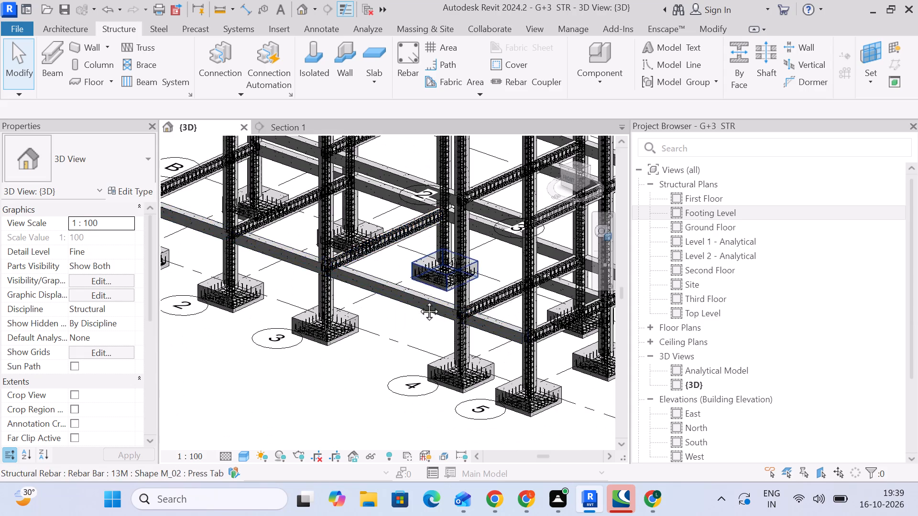
middle_drag(418, 301, 415, 305)
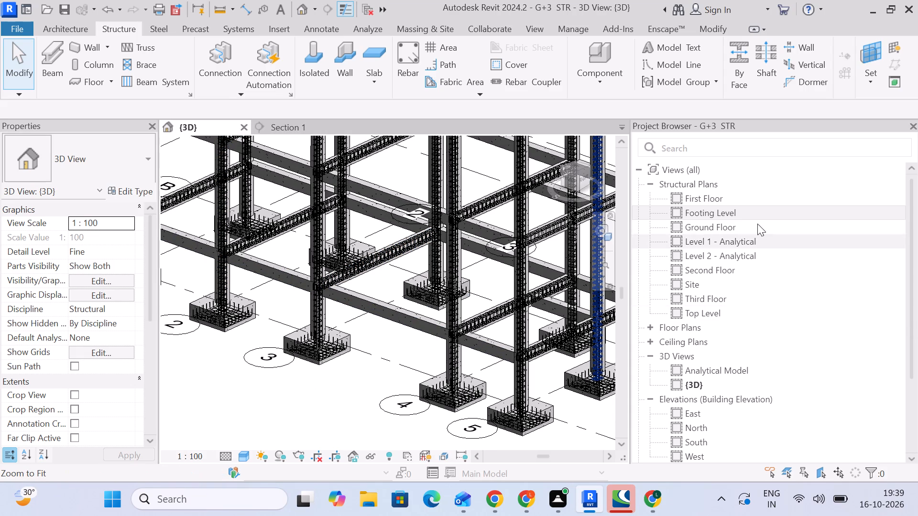
Delete the existing Section 1 line between grids A and B from the Footing Level structural plan, including its view.
double_click(755, 212)
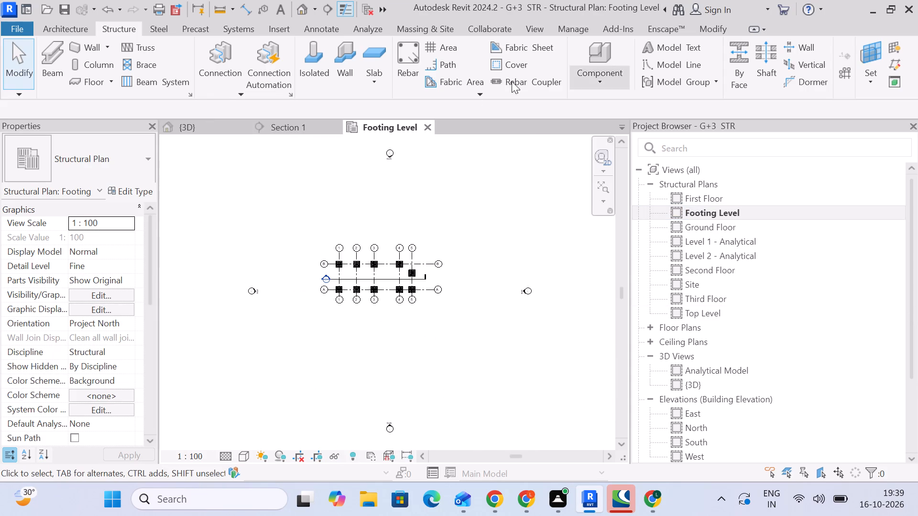
scroll(460, 233, up, 10)
middle_drag(333, 326, 445, 142)
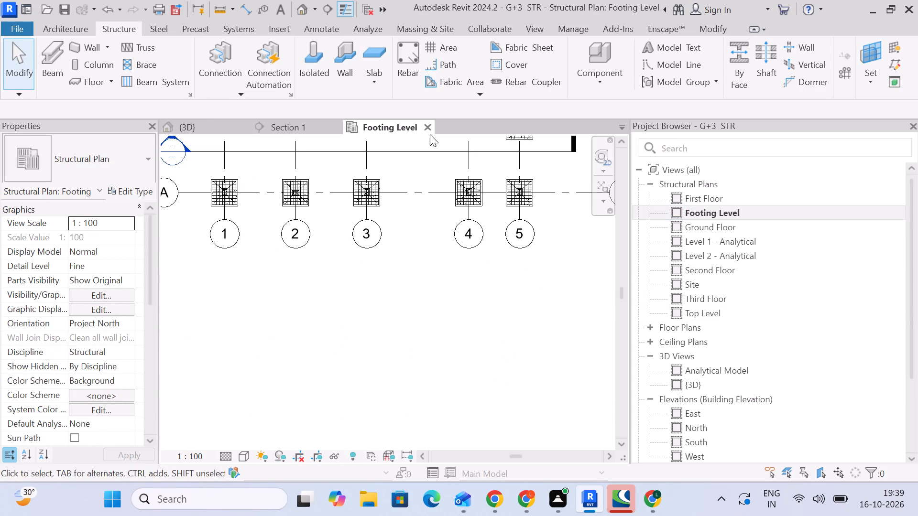
click(431, 150)
scroll(432, 151, down, 3)
middle_drag(426, 158, 407, 270)
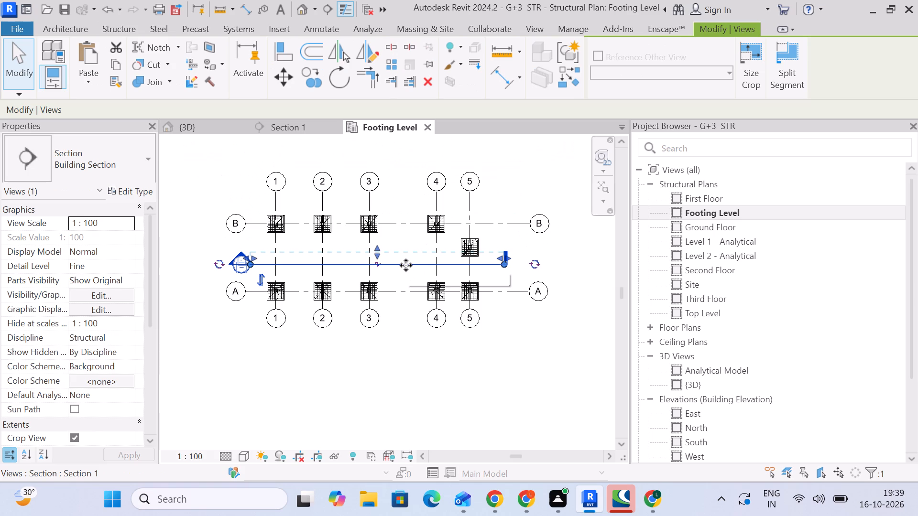
key(Delete)
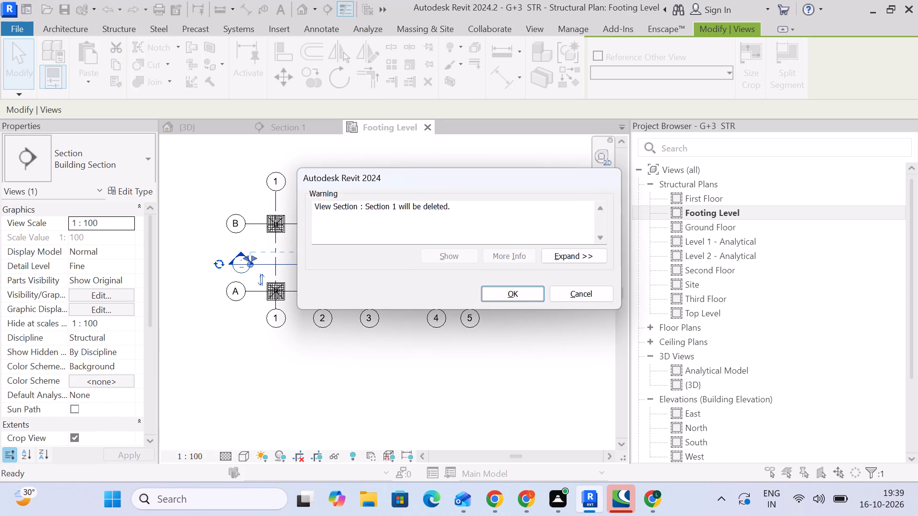
click(514, 290)
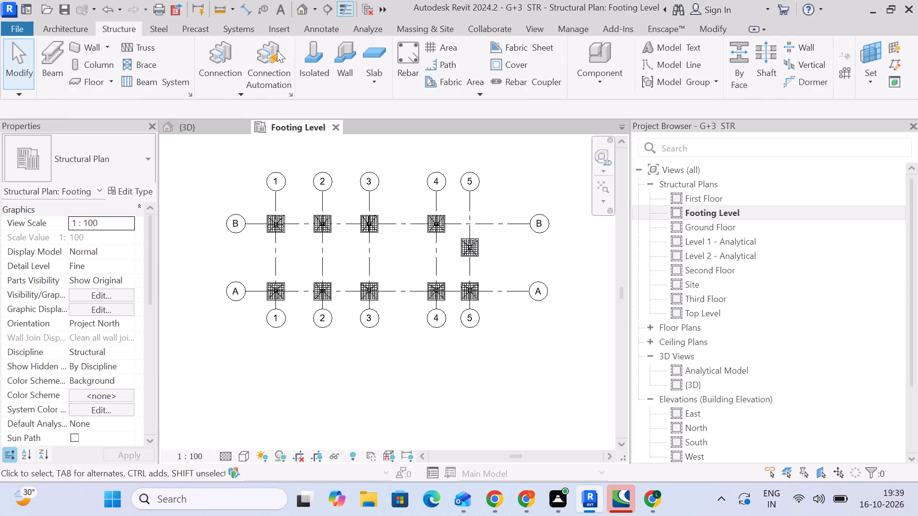
Draw a section between grids 1 and 2 crossing grids A and B, shorten its view depth toward the section line, and open its view.
click(330, 9)
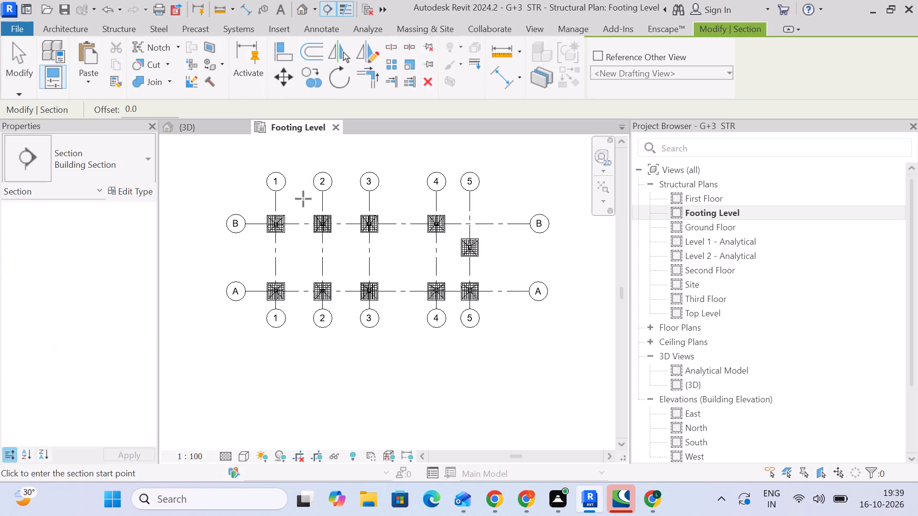
click(298, 198)
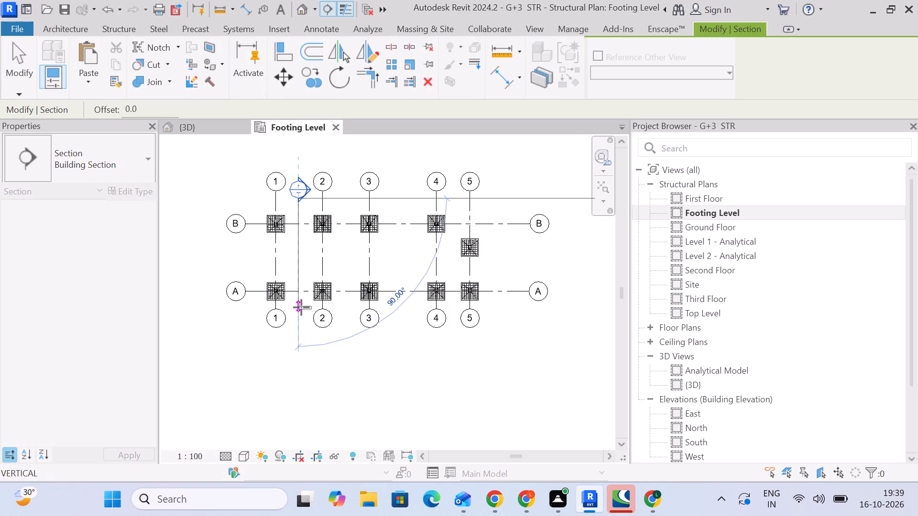
click(302, 310)
drag(339, 255, 322, 254)
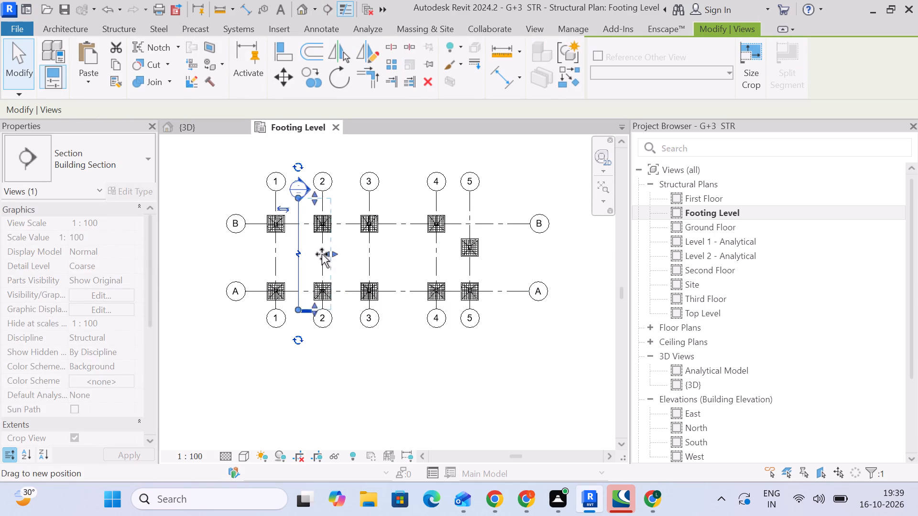
drag(322, 254, 305, 254)
right_click(323, 260)
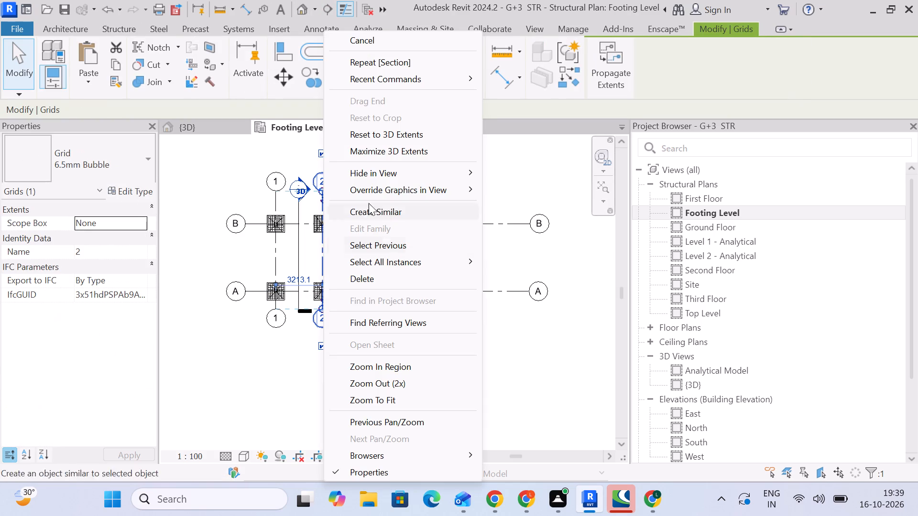
click(212, 254)
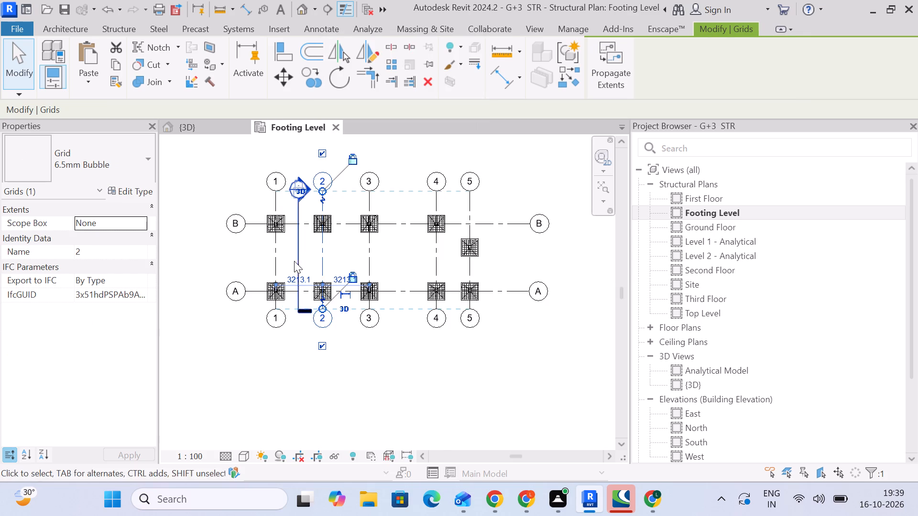
click(296, 261)
right_click(235, 242)
click(288, 129)
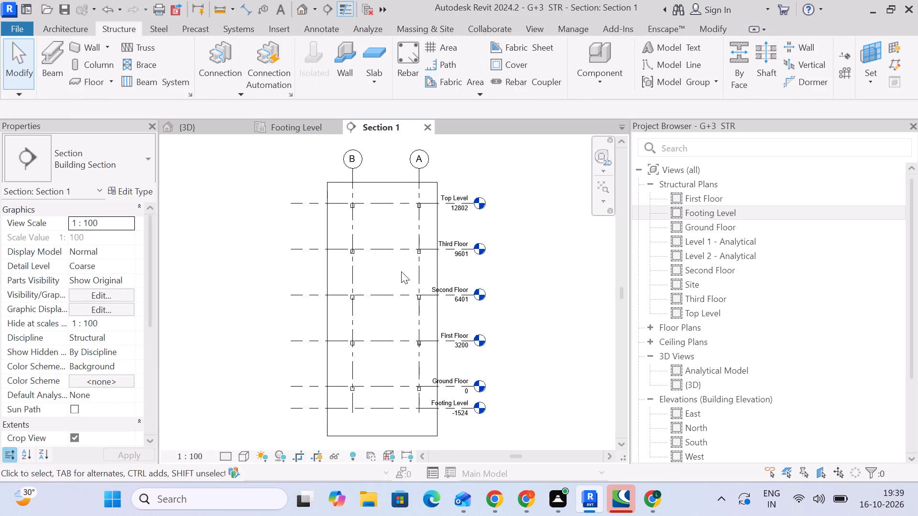
Examine the beams at grids A and B in the new section and along the building in the 3D view.
scroll(387, 368, up, 1)
middle_drag(415, 336, 414, 271)
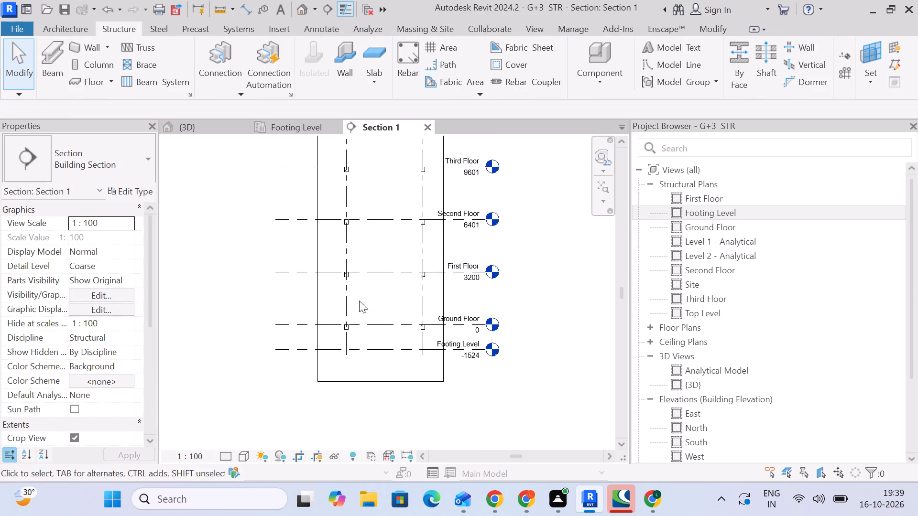
scroll(324, 328, up, 3)
scroll(382, 356, up, 3)
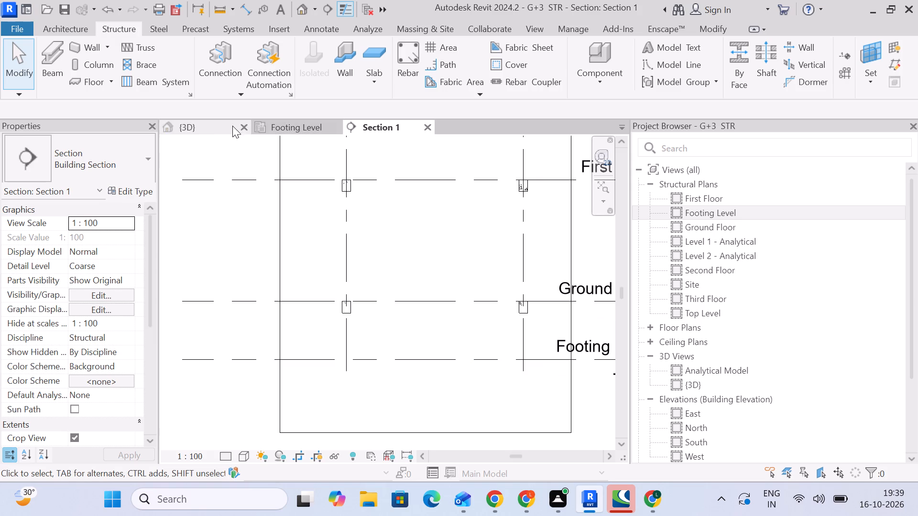
click(197, 117)
click(205, 124)
scroll(273, 286, down, 4)
middle_drag(325, 314, 375, 347)
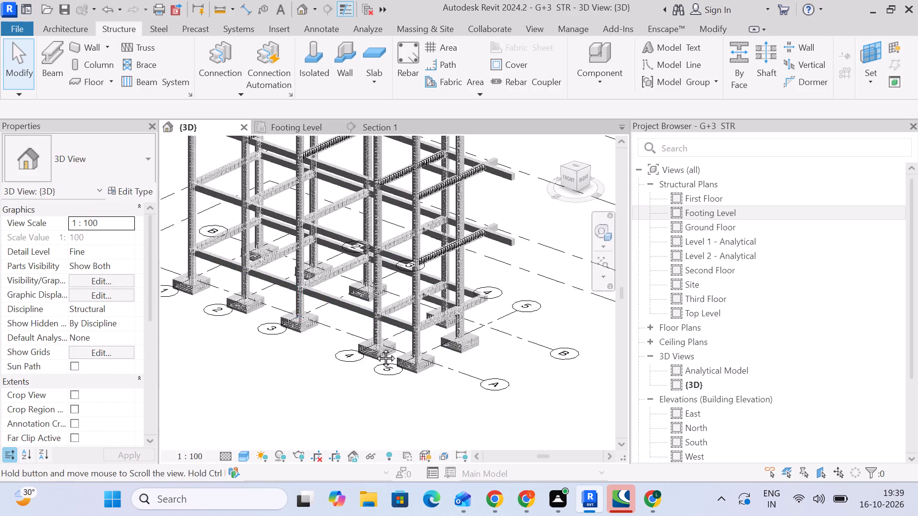
middle_drag(375, 347, 387, 357)
scroll(303, 325, up, 2)
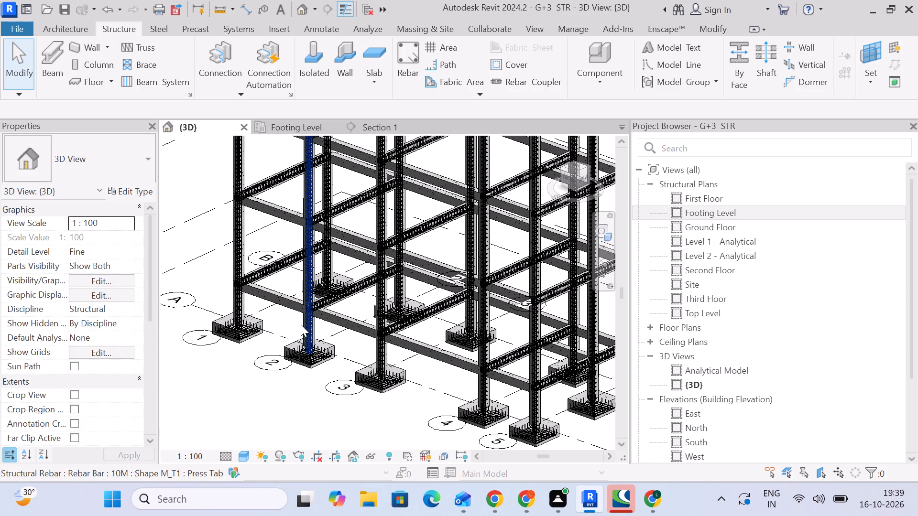
Check the rebar cover setting of the First Floor beam along grid A.
scroll(289, 202, up, 3)
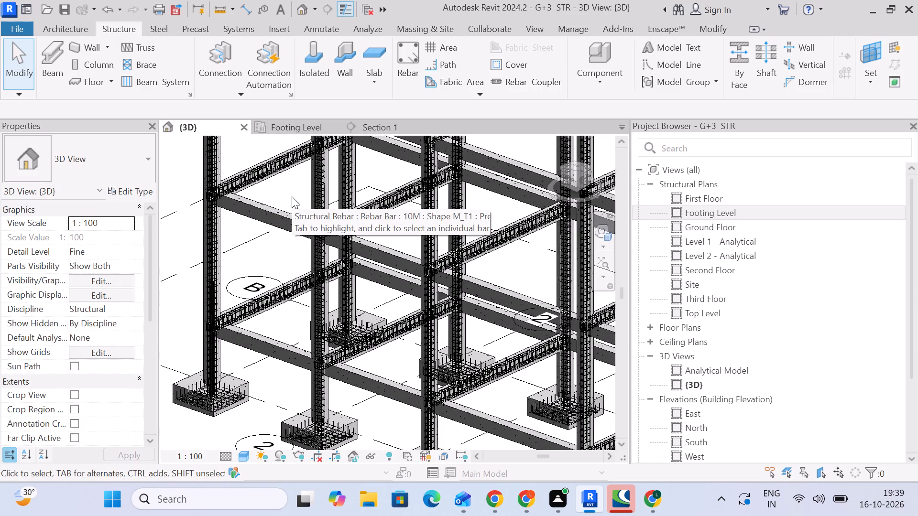
middle_drag(292, 196, 328, 264)
scroll(323, 257, up, 3)
drag(334, 263, 290, 158)
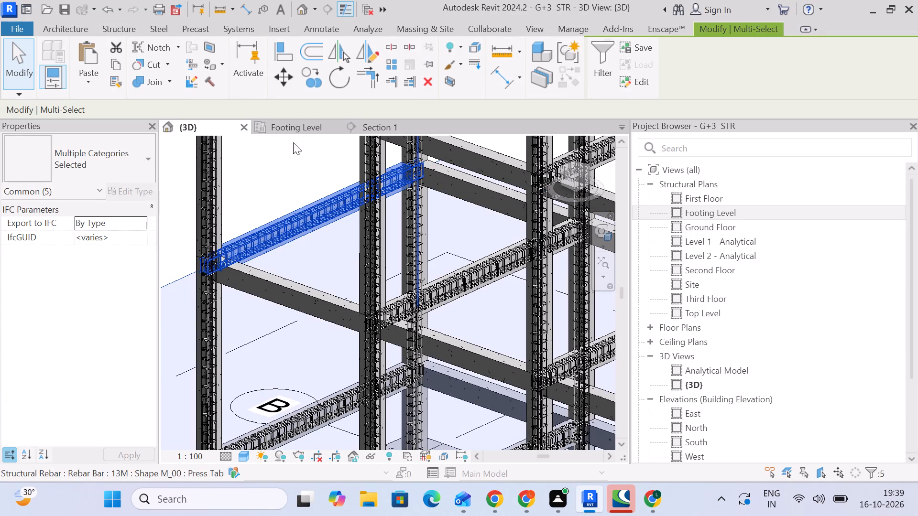
click(229, 184)
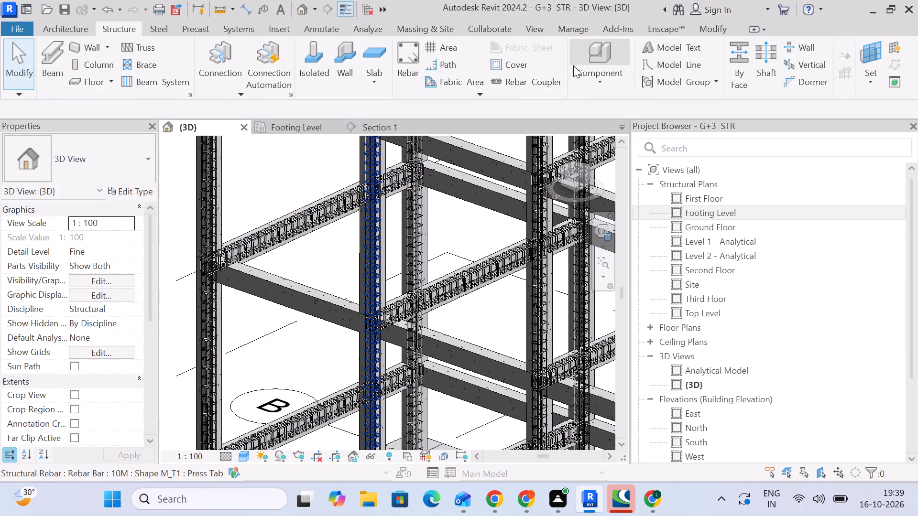
click(512, 65)
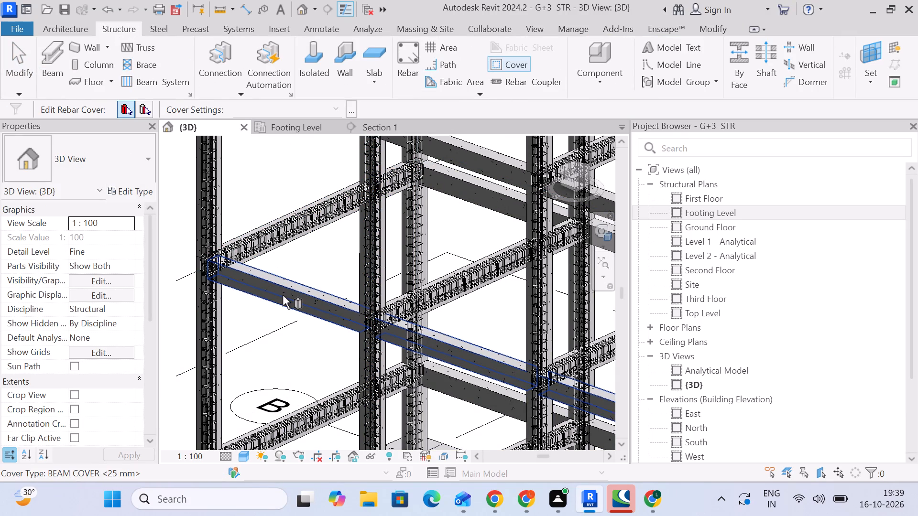
click(283, 295)
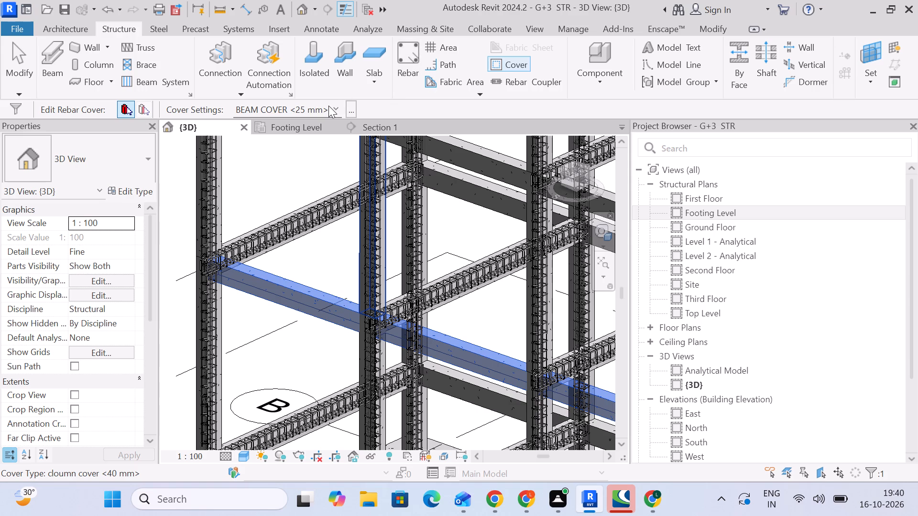
click(22, 76)
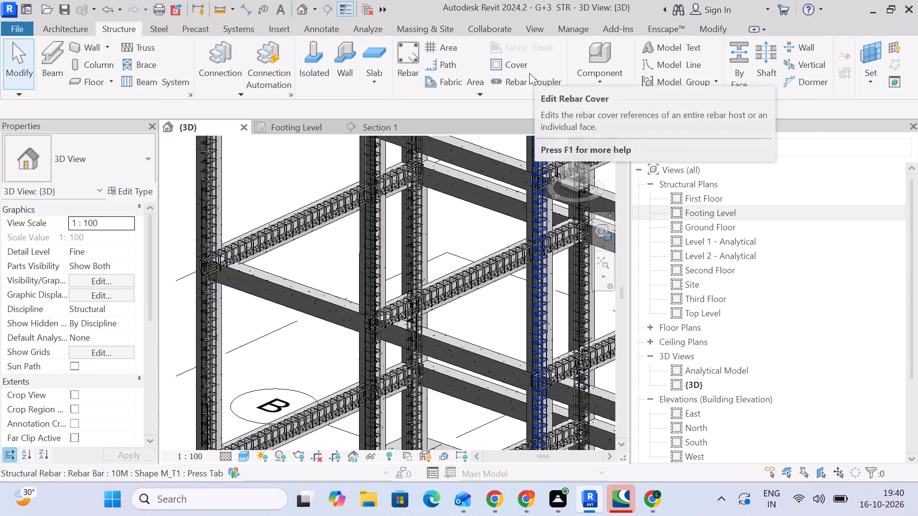
Propagate only the Structural Rebar of the First Floor beam at grid 1, aligned by host, to the First Floor beam along grid A.
click(329, 262)
drag(332, 259, 302, 174)
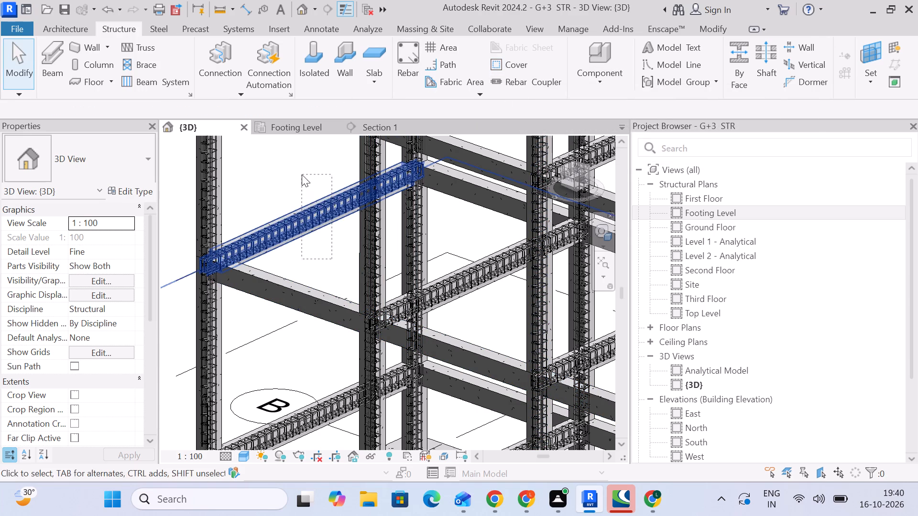
click(612, 65)
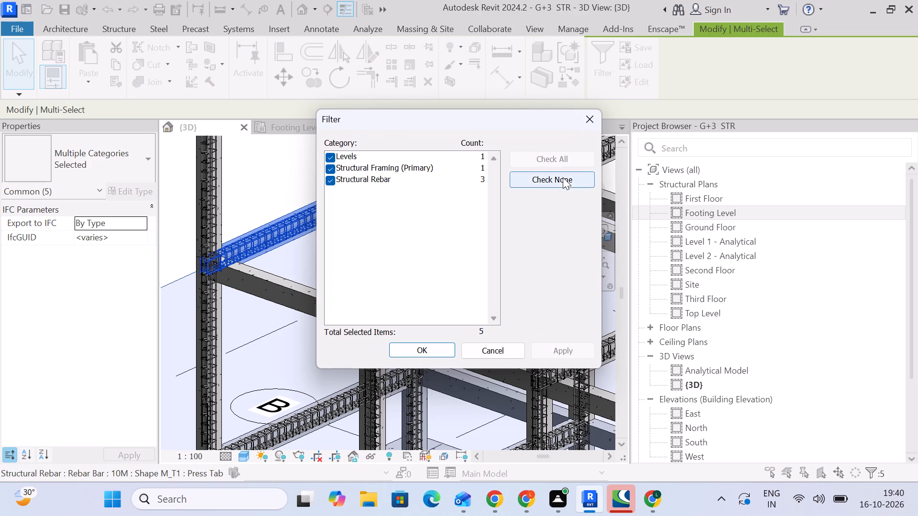
click(563, 177)
click(329, 185)
click(431, 352)
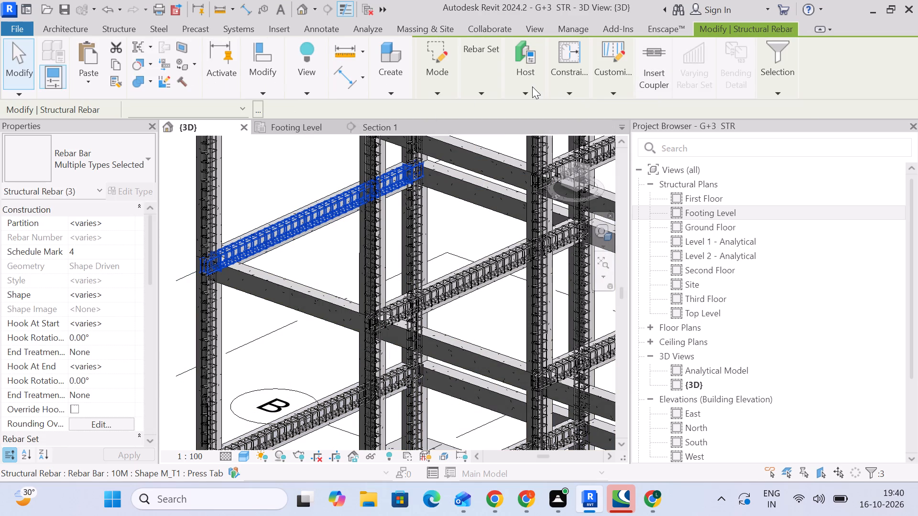
click(532, 86)
click(594, 127)
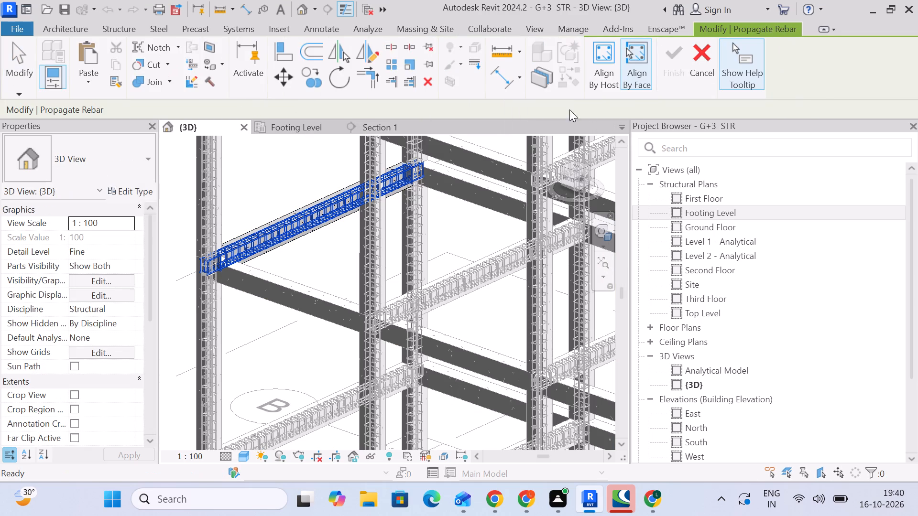
click(593, 68)
click(282, 286)
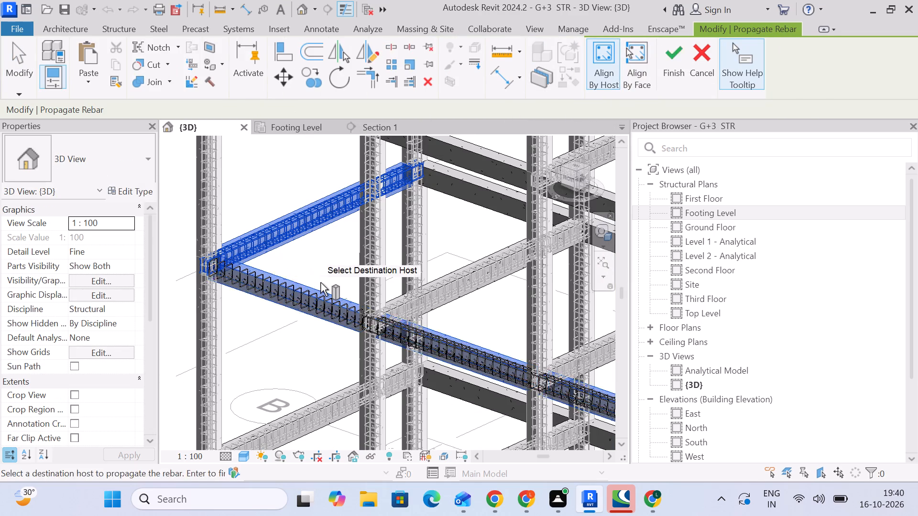
Examine the propagated stirrups and bars along the First Floor beam on grid A, including at the column joints.
scroll(322, 279, down, 3)
middle_drag(320, 270, 295, 172)
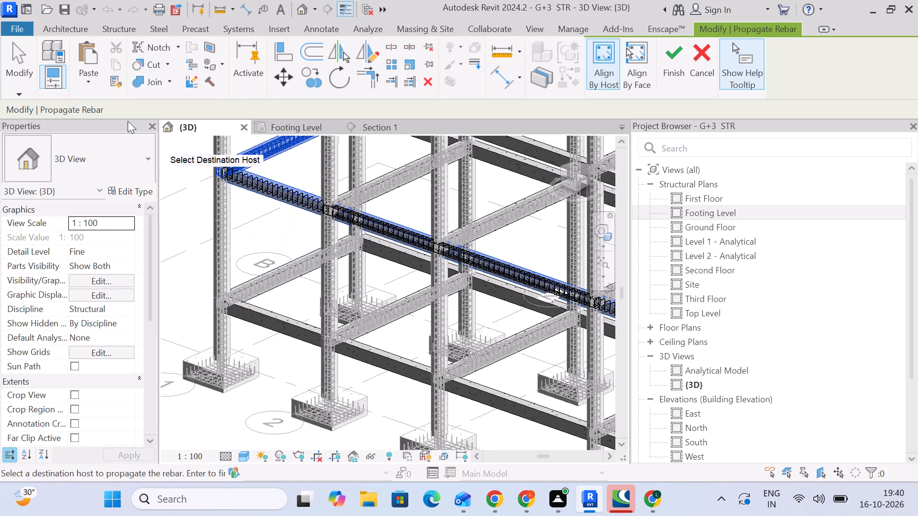
scroll(428, 289, down, 2)
middle_drag(463, 301, 323, 267)
scroll(440, 301, up, 3)
scroll(441, 258, up, 10)
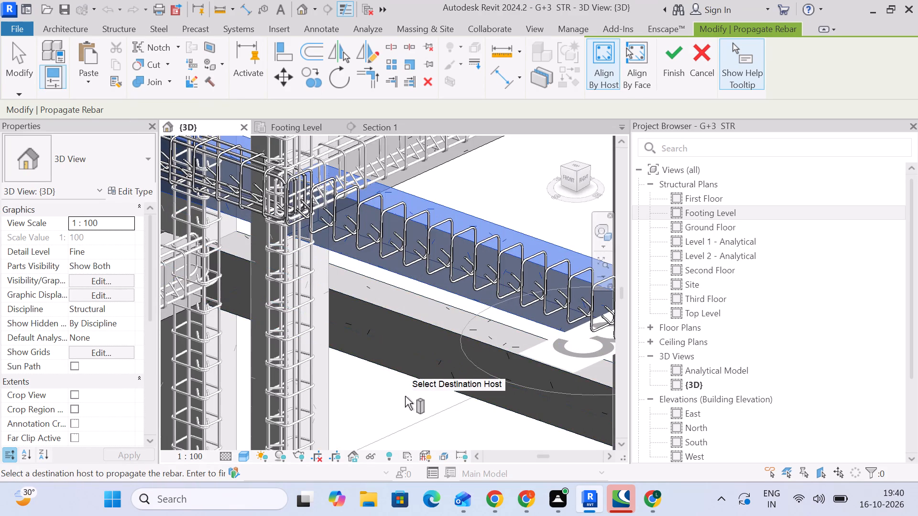
scroll(405, 396, down, 5)
middle_drag(301, 277, 592, 400)
scroll(433, 347, up, 4)
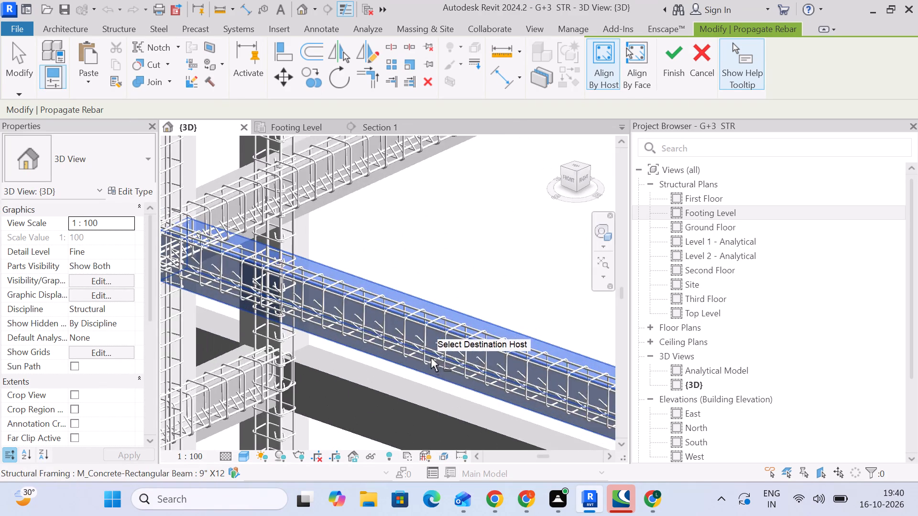
scroll(426, 364, up, 4)
scroll(426, 364, down, 8)
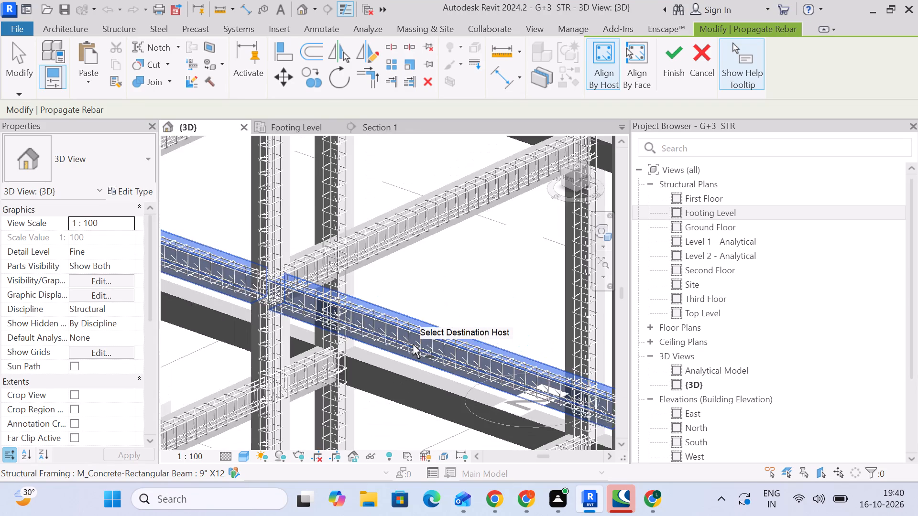
middle_drag(413, 344, 409, 287)
scroll(408, 286, down, 9)
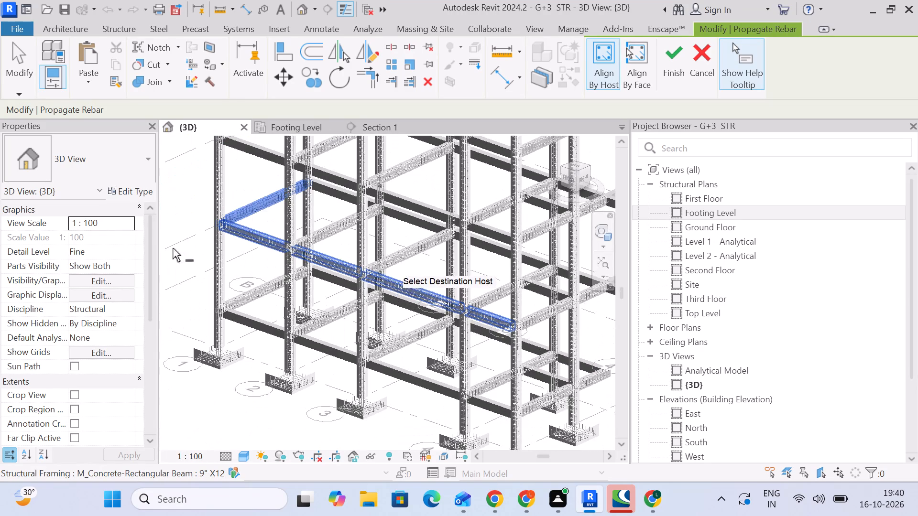
Finish propagating the rebar to the First Floor beam along grid A and leave the rebar cover command.
click(676, 55)
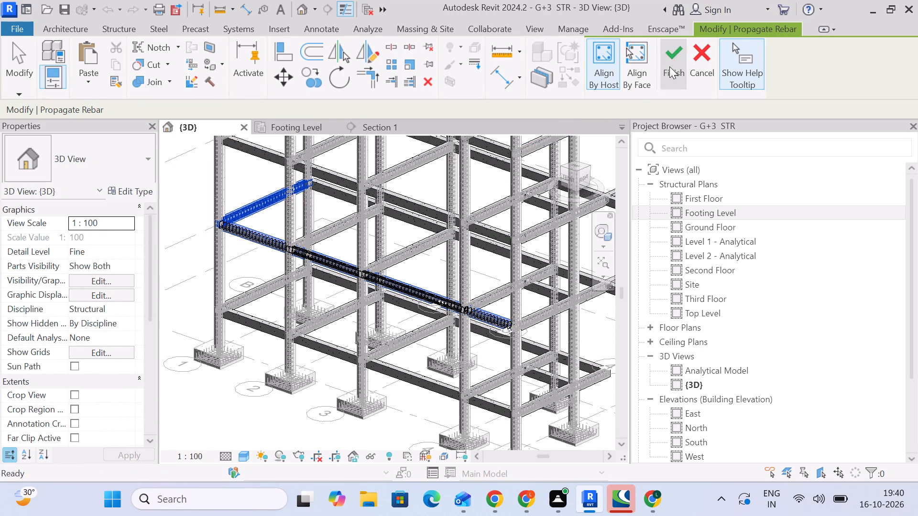
scroll(352, 291, up, 10)
scroll(334, 236, up, 4)
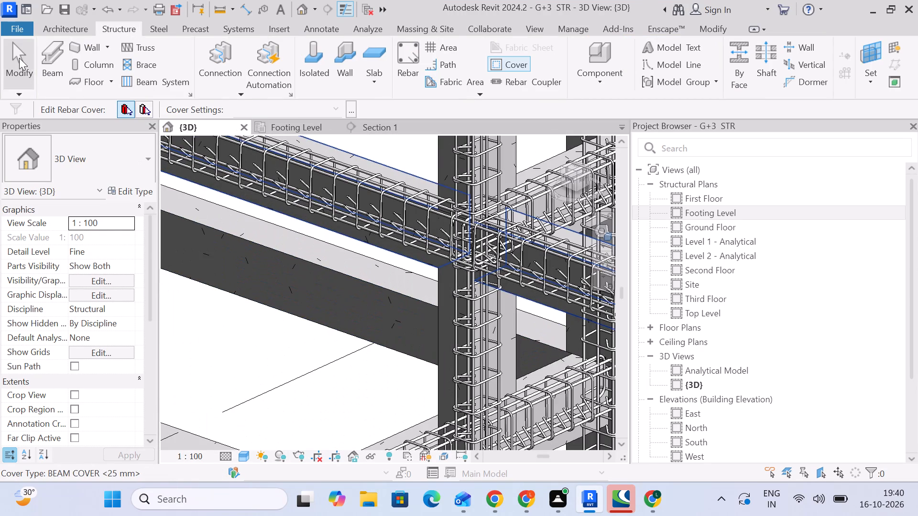
click(27, 62)
Isolate the 10M stirrup set of the First Floor grid A beam in a section box and view it from the front.
click(382, 216)
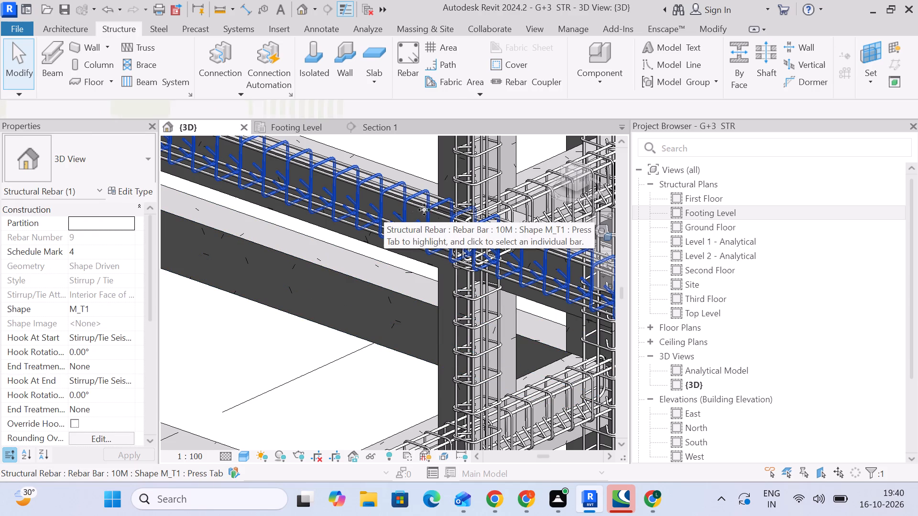
click(425, 76)
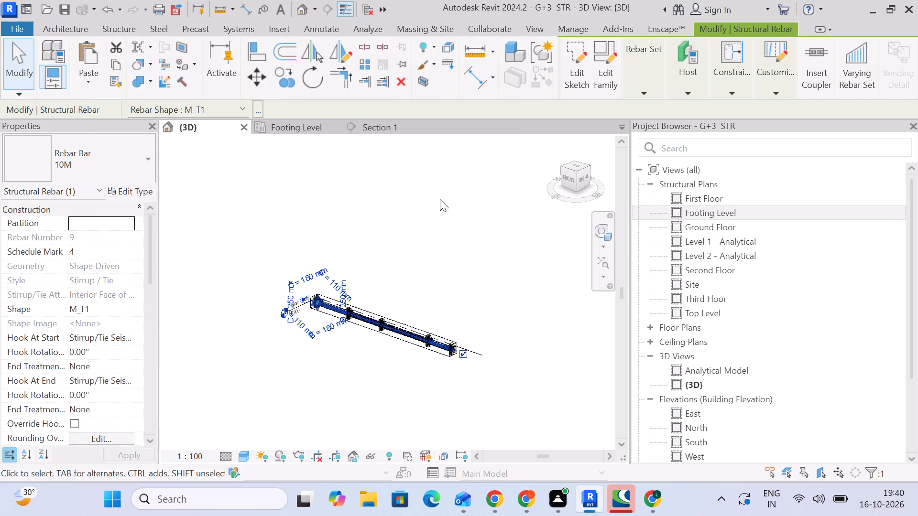
click(567, 179)
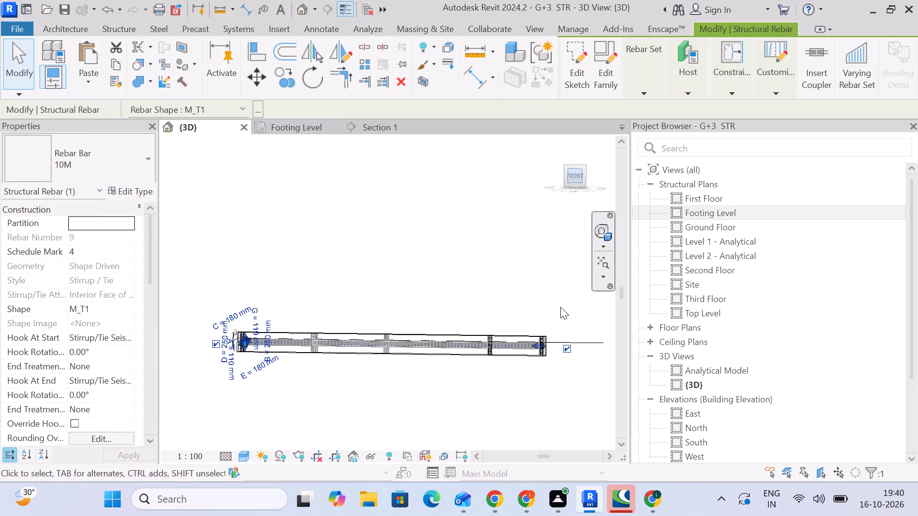
scroll(392, 299, up, 9)
middle_drag(518, 356, 316, 326)
scroll(518, 356, up, 1)
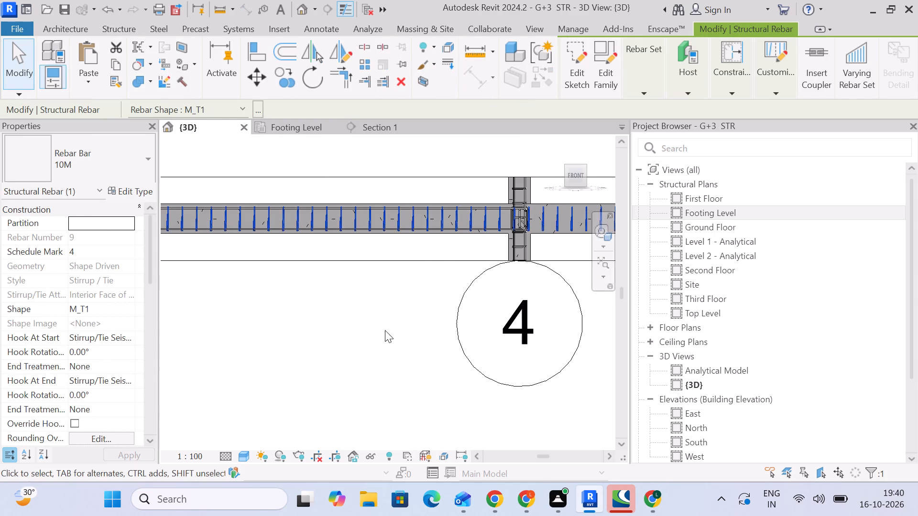
click(385, 330)
Stretch the upper 13M bars of the First Floor grid A beam so their hooked end reaches into the grid 5 column.
middle_drag(501, 224, 265, 226)
scroll(288, 212, up, 2)
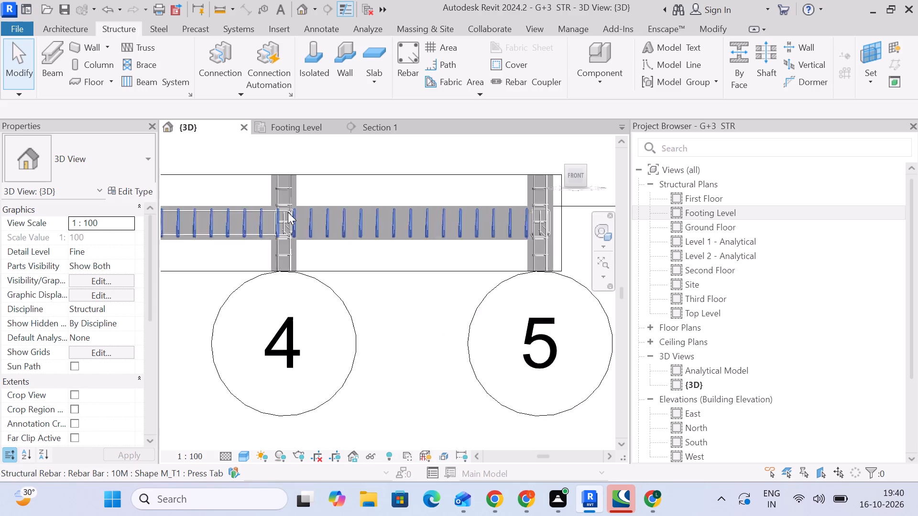
scroll(288, 212, up, 8)
click(292, 211)
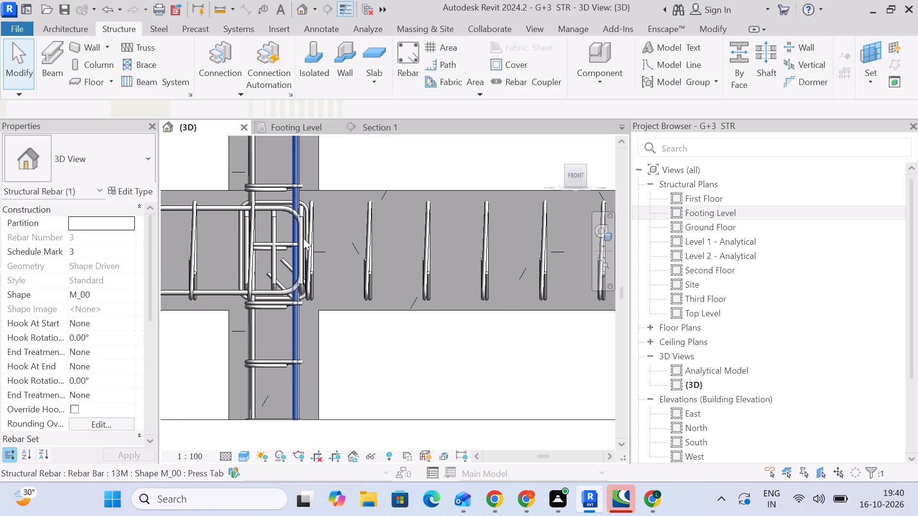
click(216, 216)
scroll(313, 243, down, 4)
drag(311, 243, 482, 256)
middle_drag(474, 277, 270, 277)
drag(282, 244, 467, 246)
middle_drag(489, 269, 215, 269)
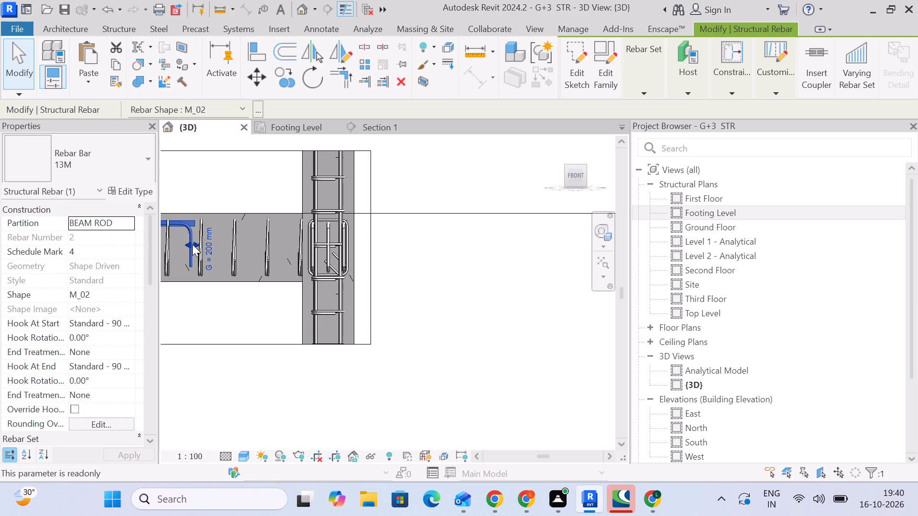
drag(192, 244, 339, 247)
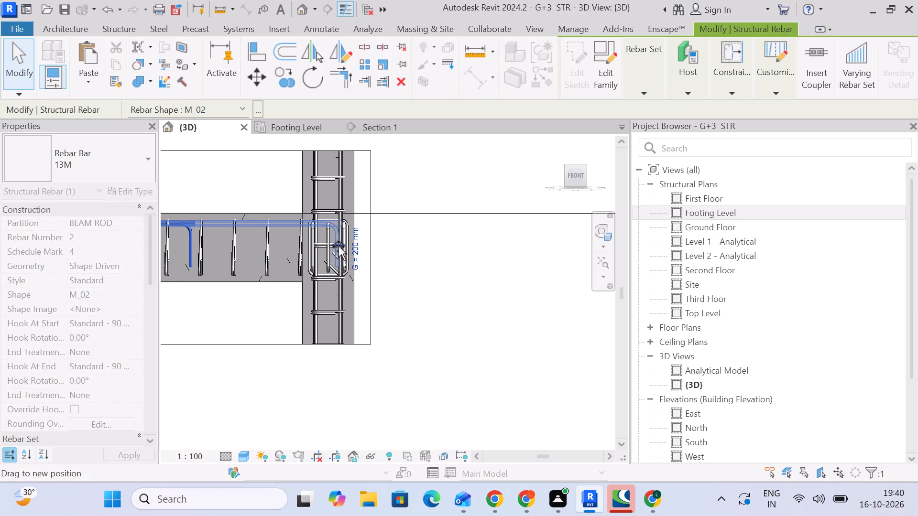
drag(339, 247, 340, 248)
click(408, 268)
Shift the 10M stirrup set slightly so its last stirrup lines up with the face of the grid 5 column.
click(297, 256)
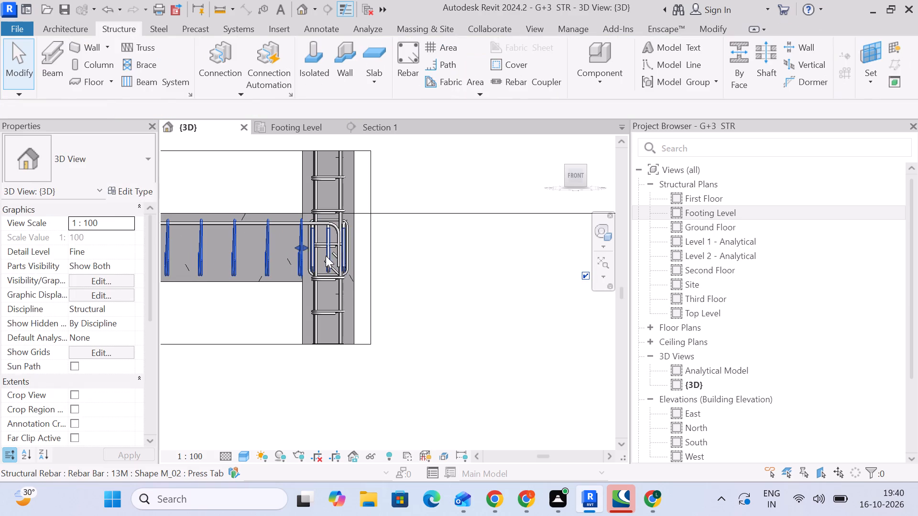
click(301, 248)
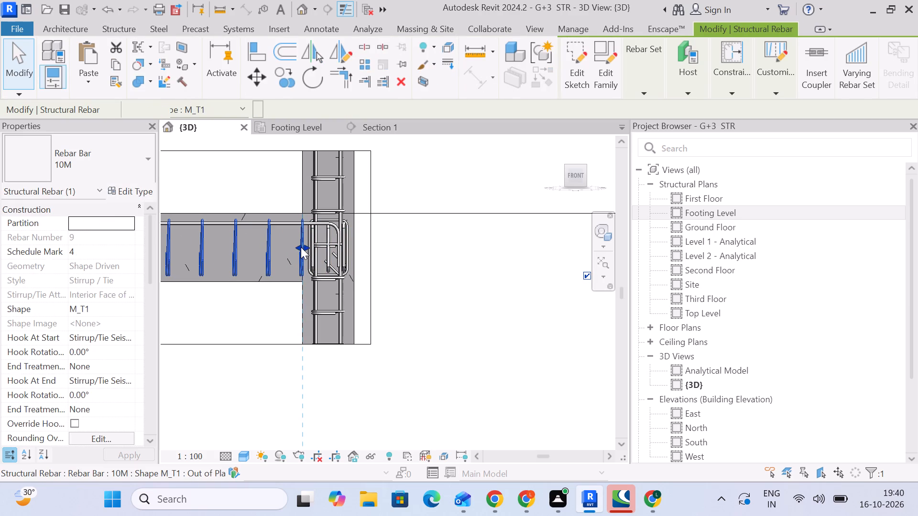
click(301, 246)
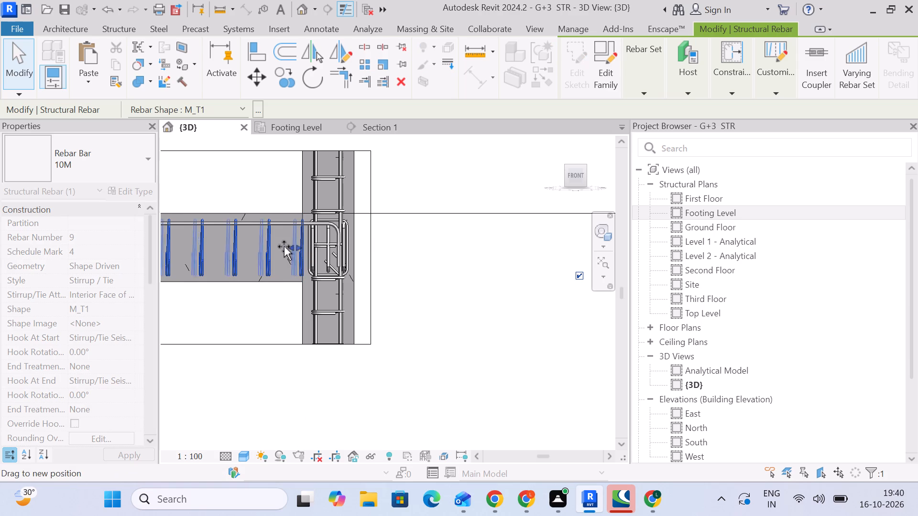
click(406, 257)
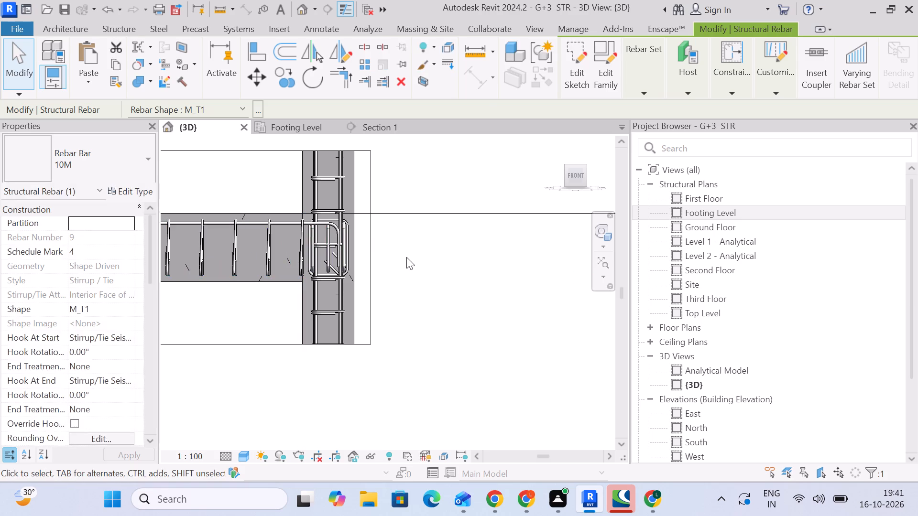
Stretch the start of the upper 13M bars along the First Floor grid A beam into the grid 1 column.
scroll(408, 258, down, 5)
scroll(297, 283, down, 4)
middle_drag(280, 283, 640, 238)
scroll(451, 214, up, 5)
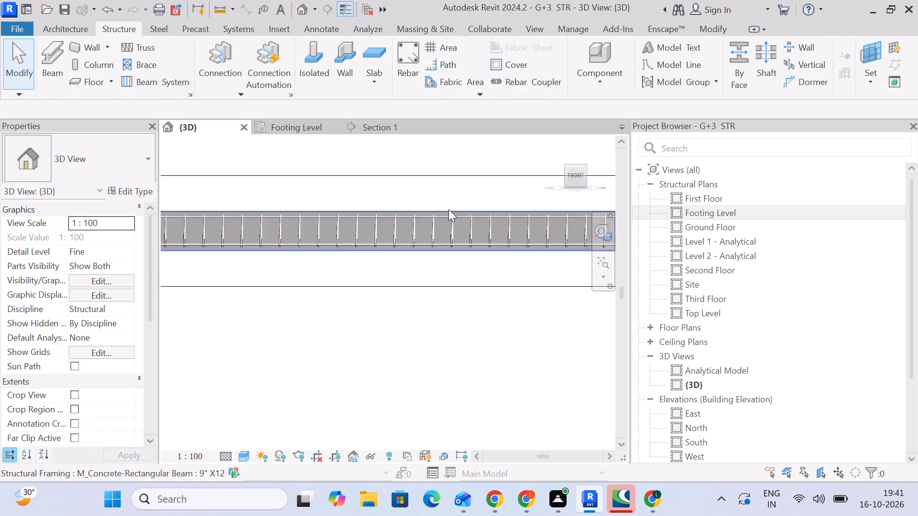
click(445, 217)
scroll(342, 262, down, 6)
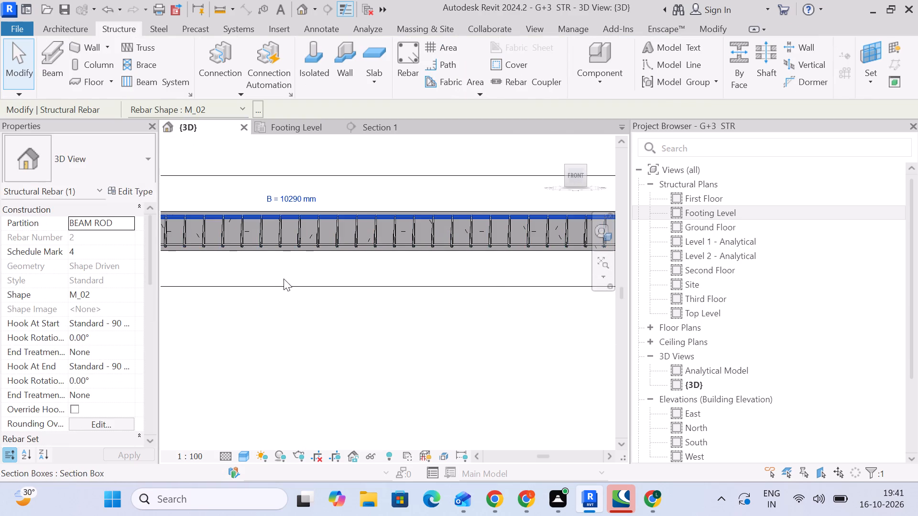
scroll(281, 279, down, 4)
middle_drag(280, 280, 556, 224)
scroll(364, 220, up, 4)
scroll(481, 198, up, 3)
scroll(443, 188, up, 4)
drag(435, 206, 241, 201)
middle_drag(214, 222, 434, 223)
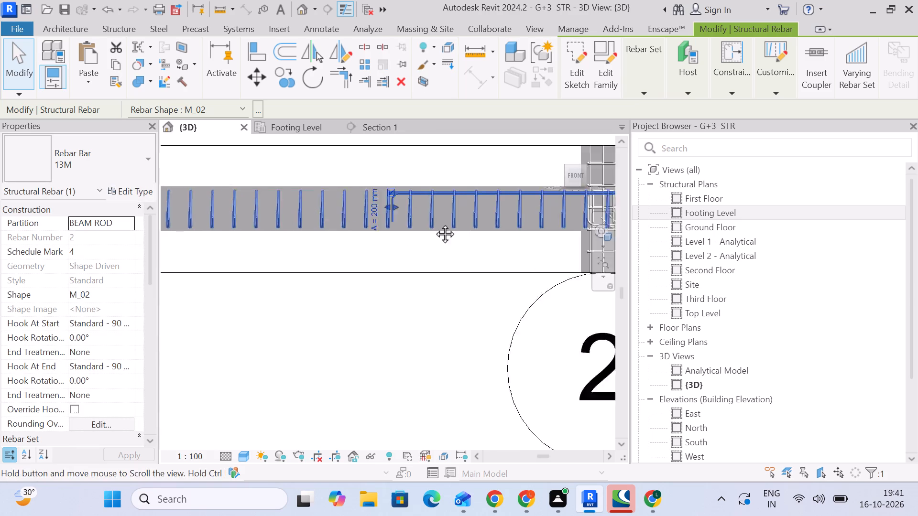
middle_drag(434, 223, 527, 223)
drag(555, 207, 296, 207)
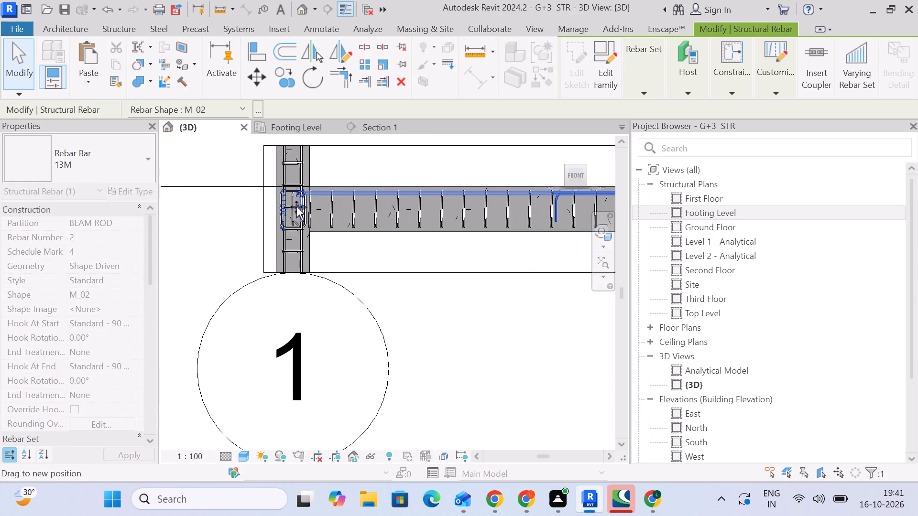
drag(296, 207, 283, 208)
Stretch the end of the lower 13M bars of the First Floor grid A beam into the grid 5 column.
scroll(373, 220, down, 4)
middle_drag(487, 245, 297, 220)
scroll(369, 224, down, 2)
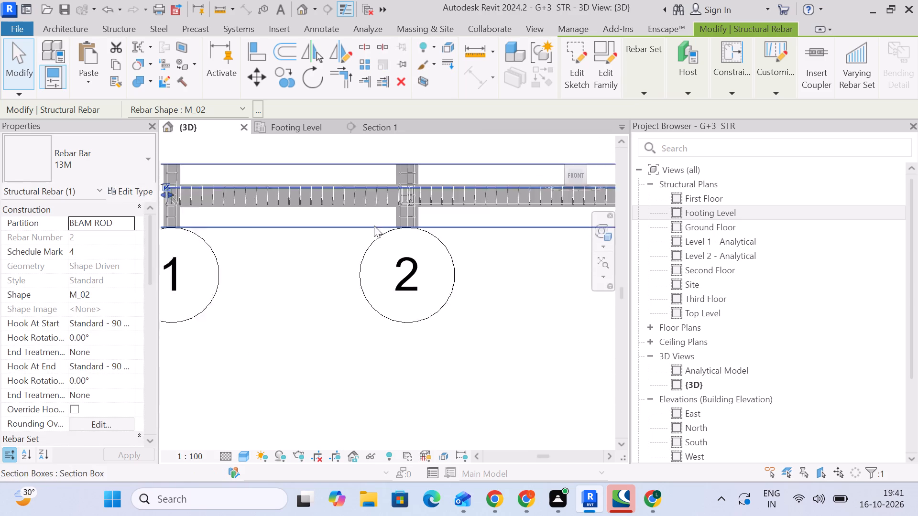
scroll(374, 226, down, 3)
middle_drag(461, 221, 142, 222)
scroll(431, 220, up, 3)
click(297, 250)
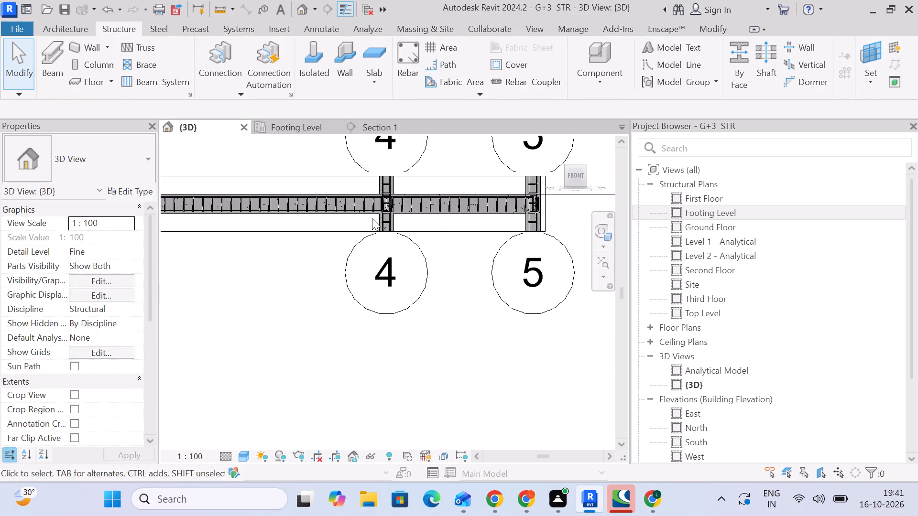
scroll(380, 204, up, 9)
click(381, 221)
scroll(461, 233, down, 3)
middle_drag(447, 234, 261, 236)
scroll(260, 224, up, 3)
drag(260, 213, 482, 213)
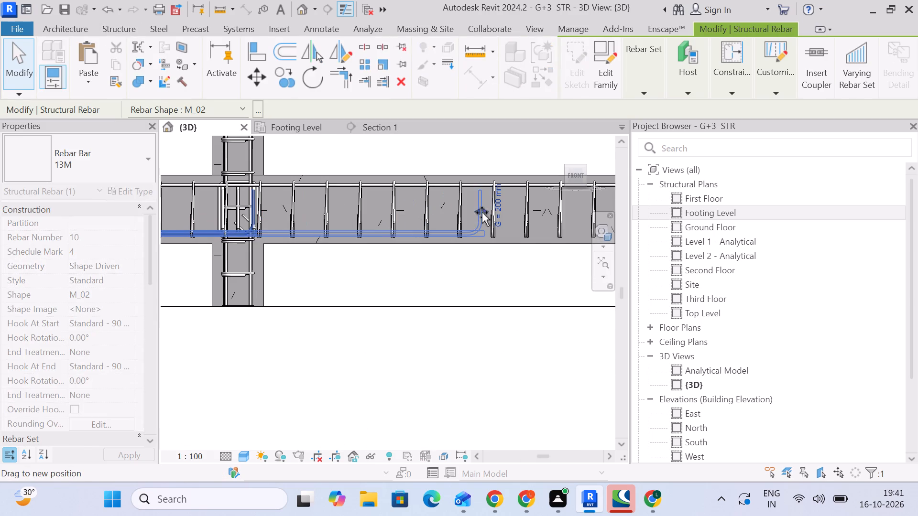
scroll(484, 215, down, 3)
middle_drag(470, 233, 238, 254)
scroll(237, 244, up, 3)
drag(257, 226, 281, 228)
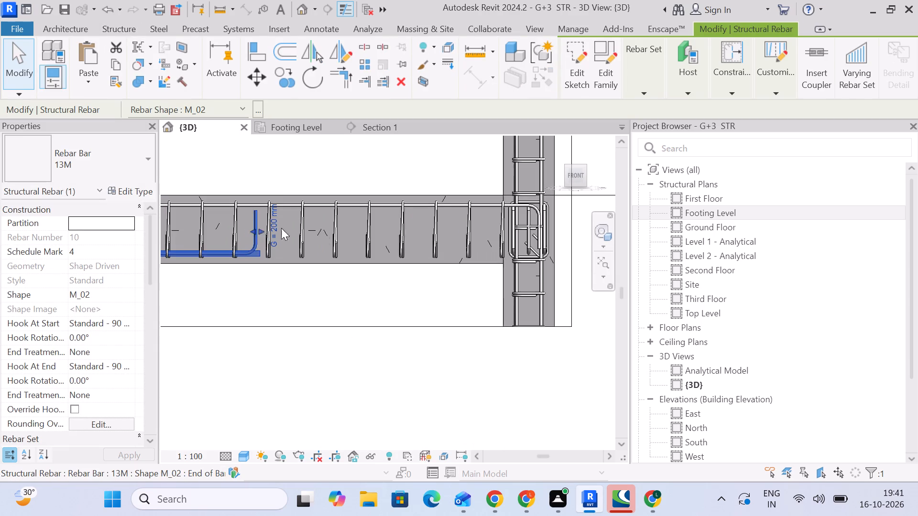
drag(281, 228, 450, 233)
middle_drag(444, 241, 154, 257)
middle_drag(225, 246, 282, 246)
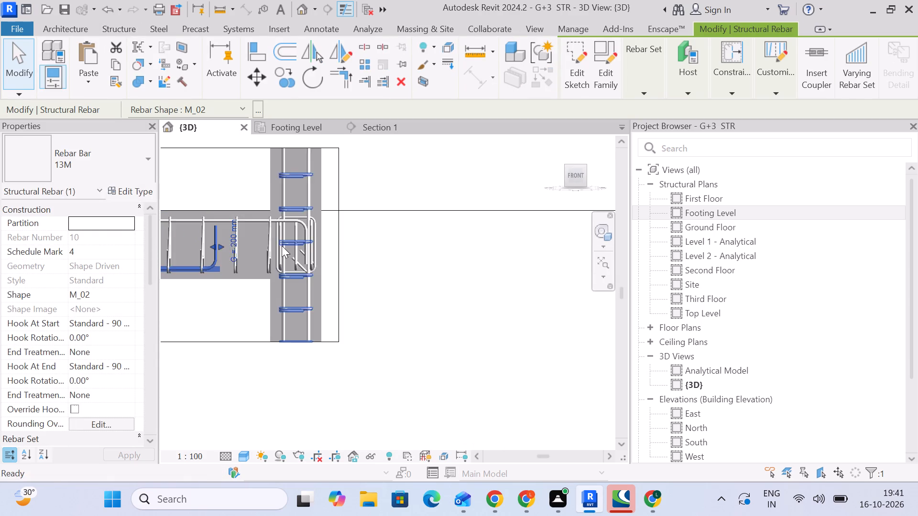
drag(220, 247, 309, 254)
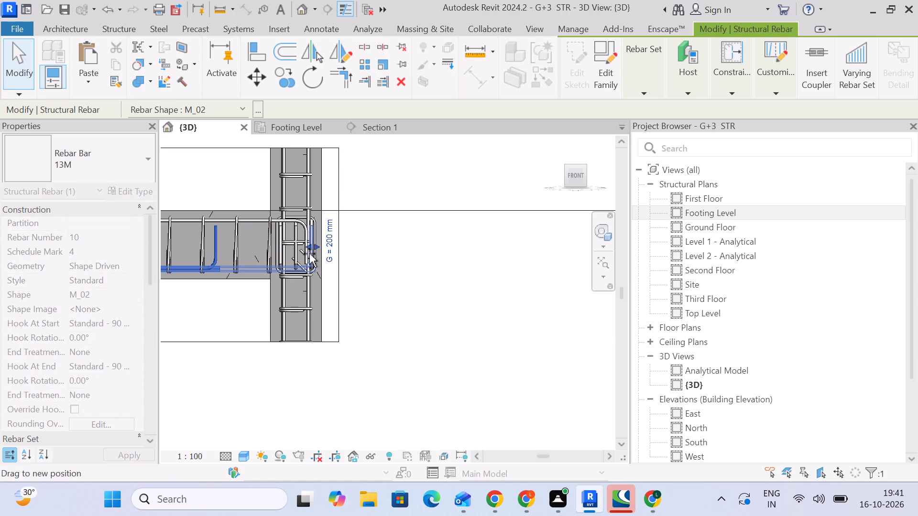
drag(309, 254, 309, 254)
Stretch the start of the lower 13M bars of the First Floor grid A beam into the grid 1 column.
scroll(308, 256, down, 14)
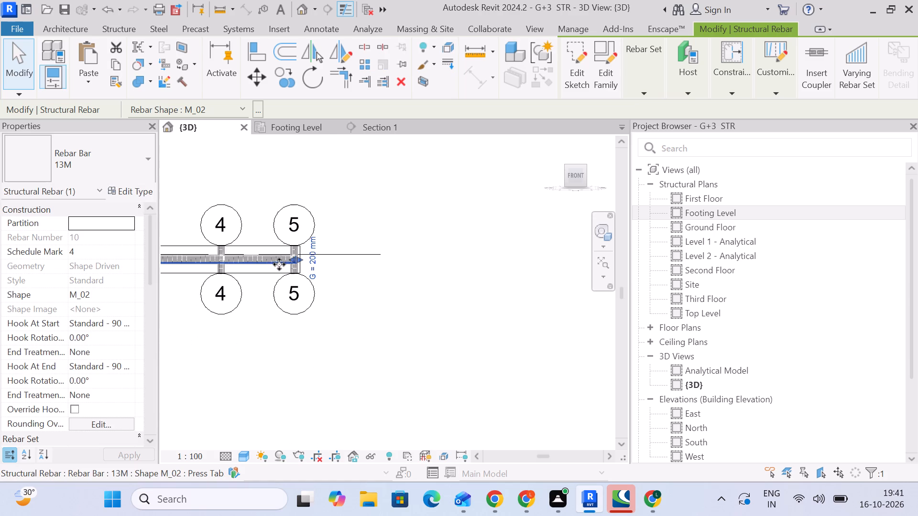
middle_drag(269, 269, 483, 246)
middle_drag(284, 240, 458, 244)
scroll(372, 245, up, 8)
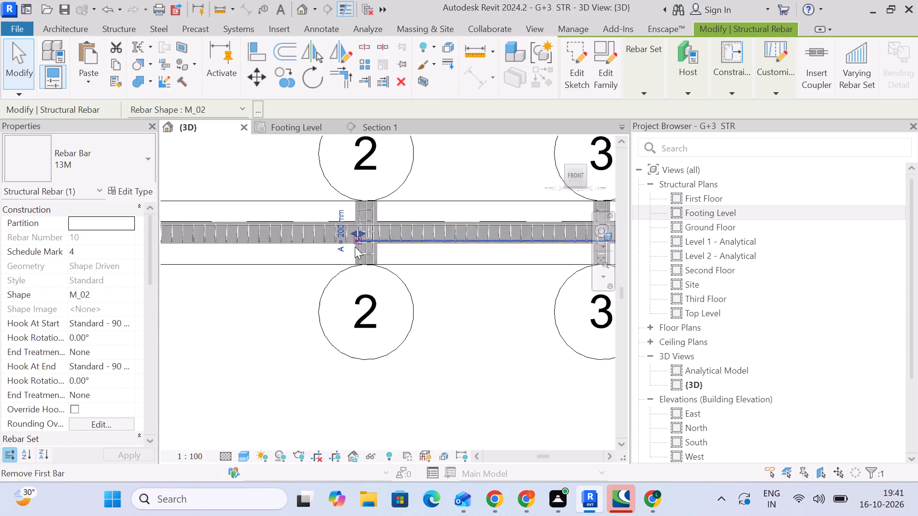
scroll(309, 249, up, 1)
middle_drag(361, 260, 465, 270)
scroll(473, 266, up, 3)
drag(460, 223, 257, 224)
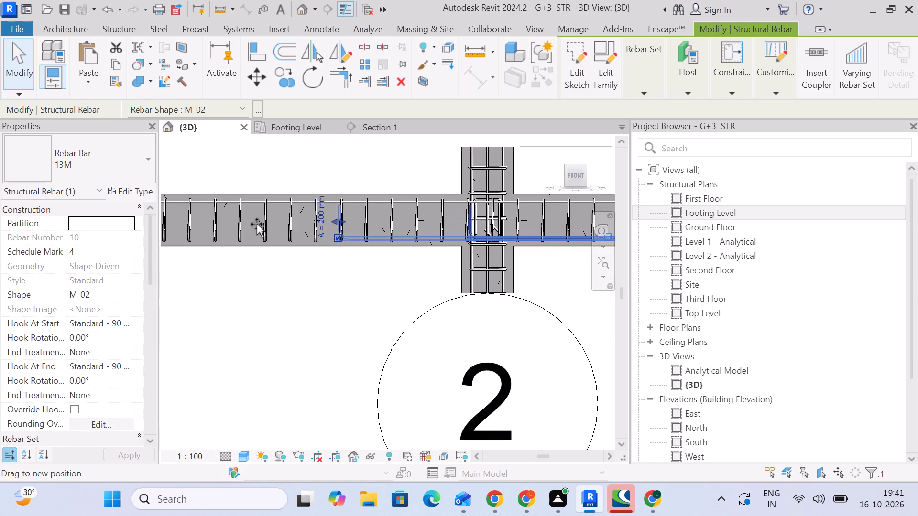
drag(257, 224, 204, 224)
middle_drag(174, 261, 553, 263)
middle_drag(554, 261, 507, 263)
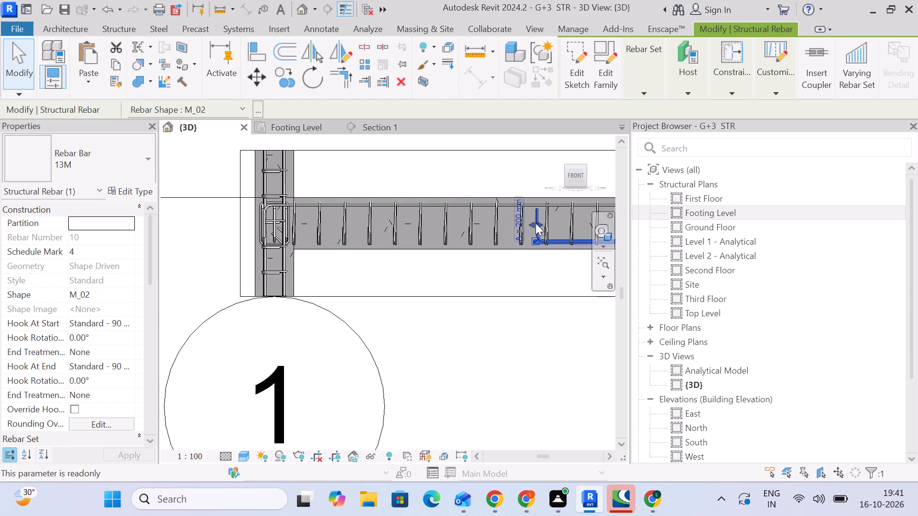
drag(528, 224, 262, 230)
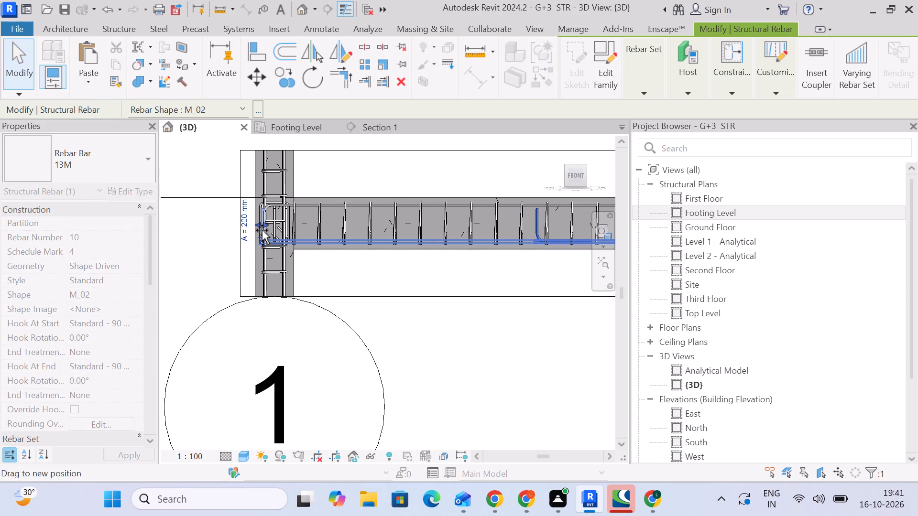
drag(262, 230, 264, 230)
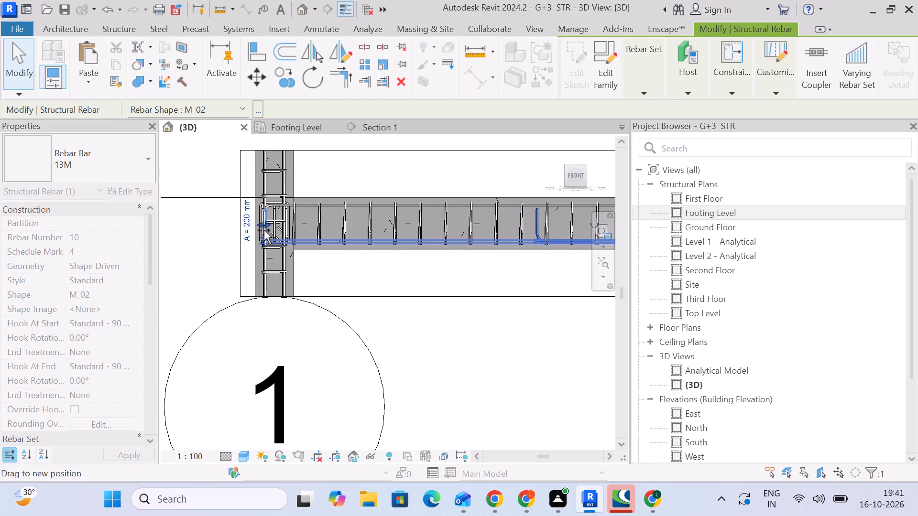
drag(264, 230, 263, 230)
scroll(282, 240, down, 10)
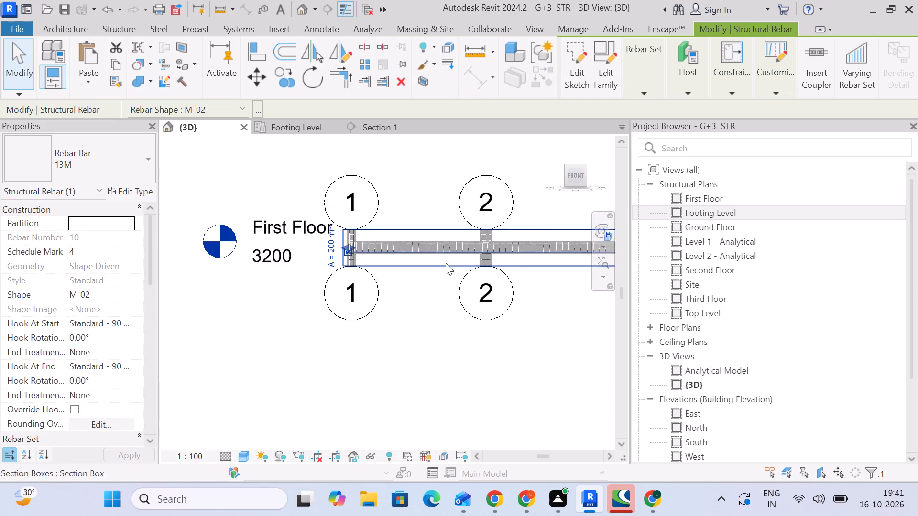
middle_drag(439, 258, 368, 237)
click(502, 290)
Examine the extended reinforcement along the isolated First Floor beam across the grid columns.
scroll(502, 290, down, 4)
middle_drag(502, 290, 488, 290)
scroll(444, 272, up, 5)
scroll(334, 244, up, 4)
scroll(334, 244, down, 5)
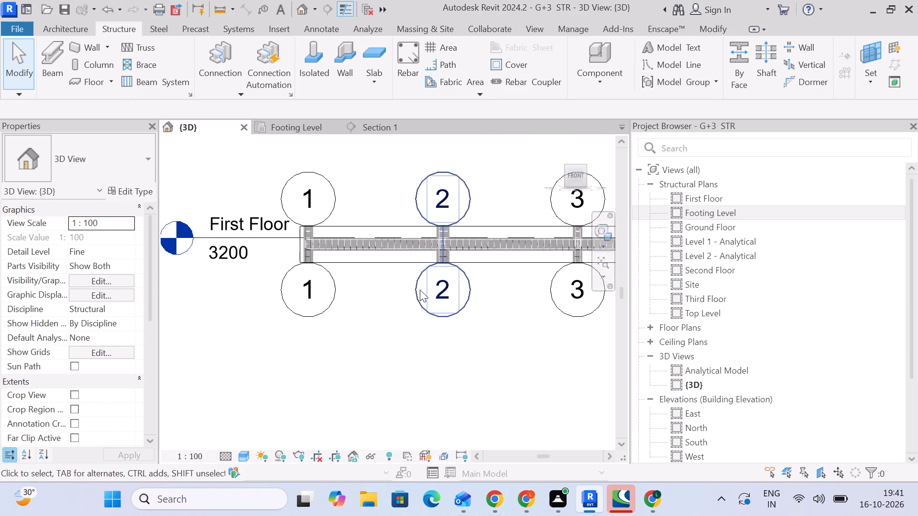
scroll(420, 290, down, 4)
middle_drag(465, 288, 417, 284)
scroll(392, 264, up, 1)
Turn off the 3D view's section box to show the whole building again.
scroll(89, 334, down, 6)
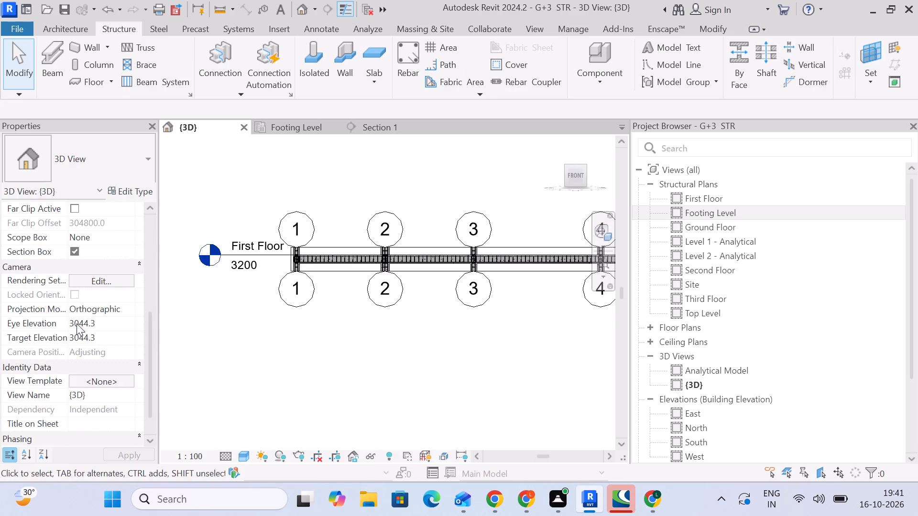
click(77, 253)
click(260, 202)
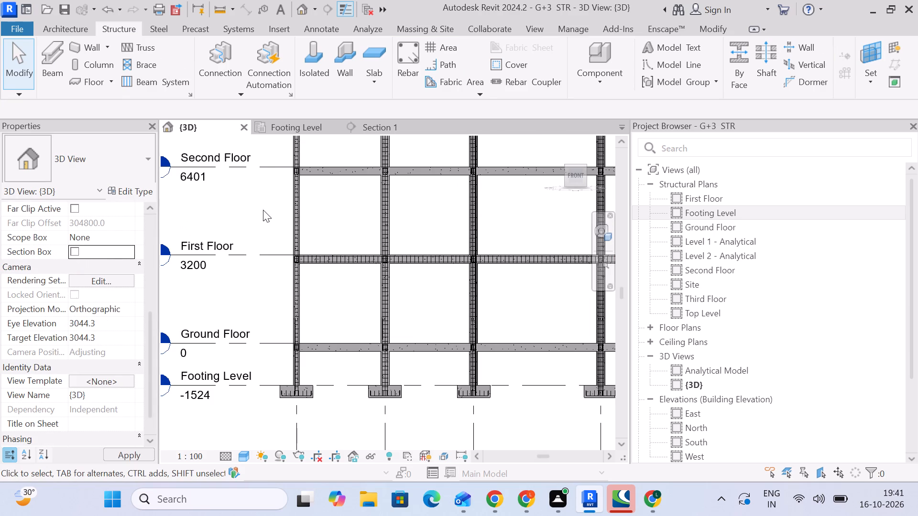
scroll(263, 210, down, 3)
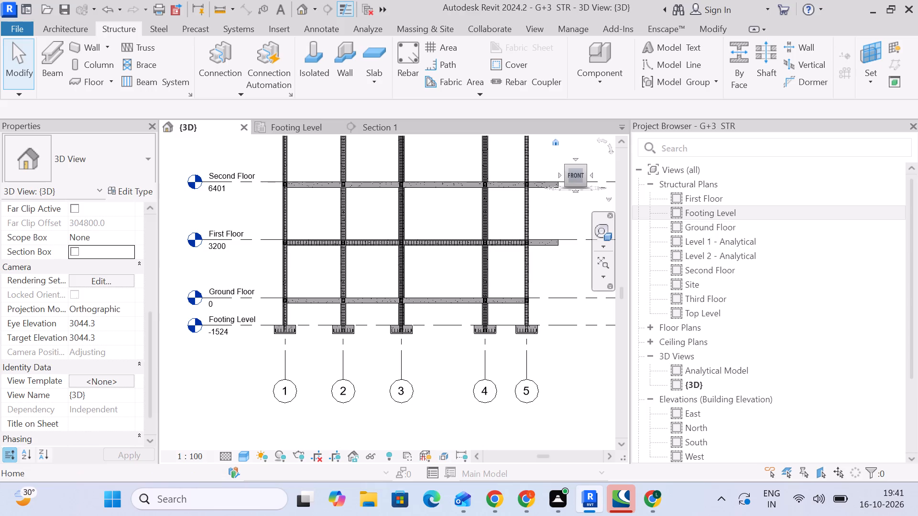
In Section 1, assign the BEAM COVER <25 mm> rebar cover to the Ground Floor beam on grid B, deleting the conflicting coupler.
click(557, 145)
scroll(359, 271, up, 5)
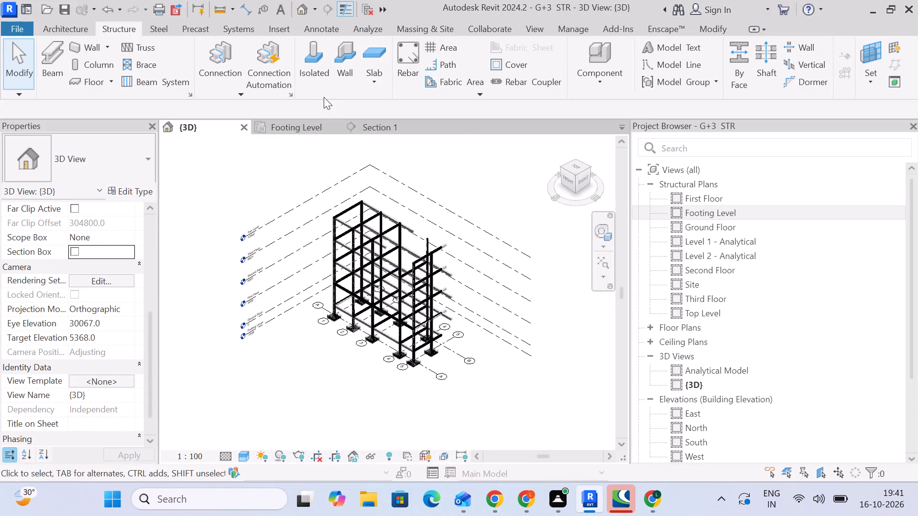
click(375, 125)
scroll(397, 298, down, 8)
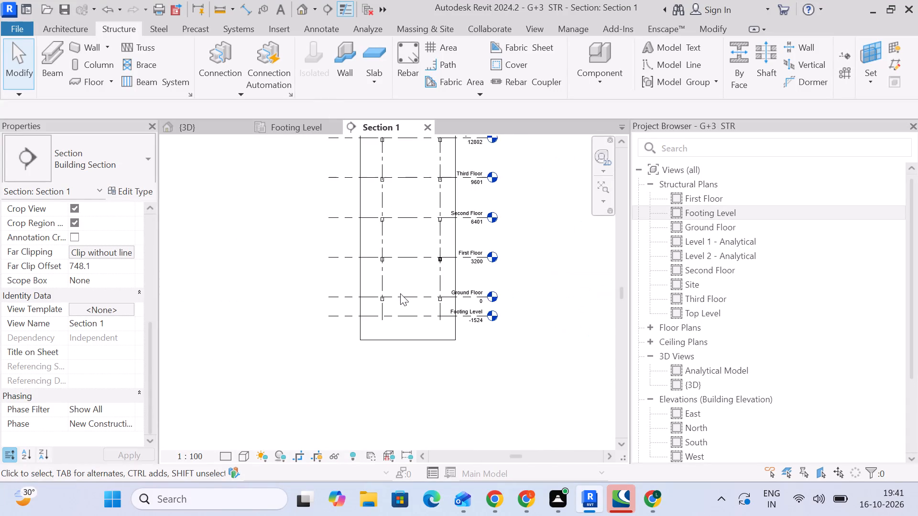
scroll(401, 288, down, 2)
scroll(422, 272, up, 9)
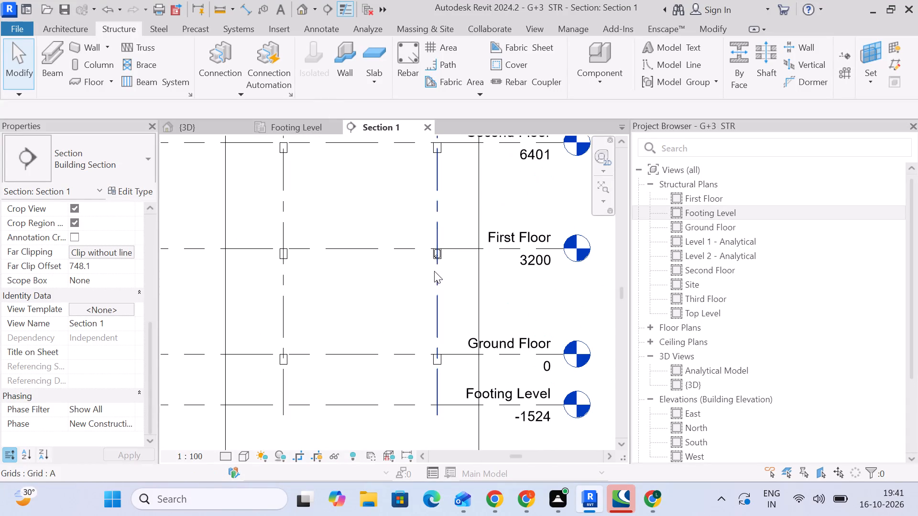
middle_drag(410, 258, 406, 230)
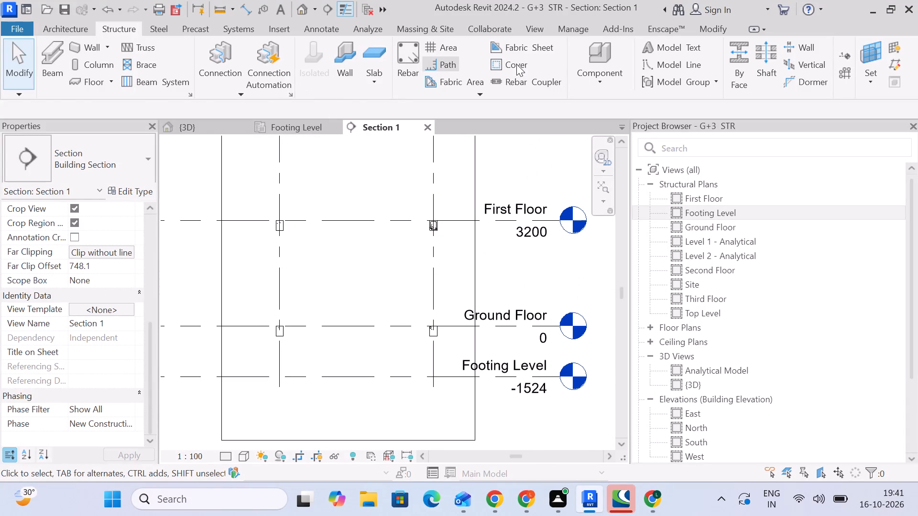
click(517, 64)
click(284, 335)
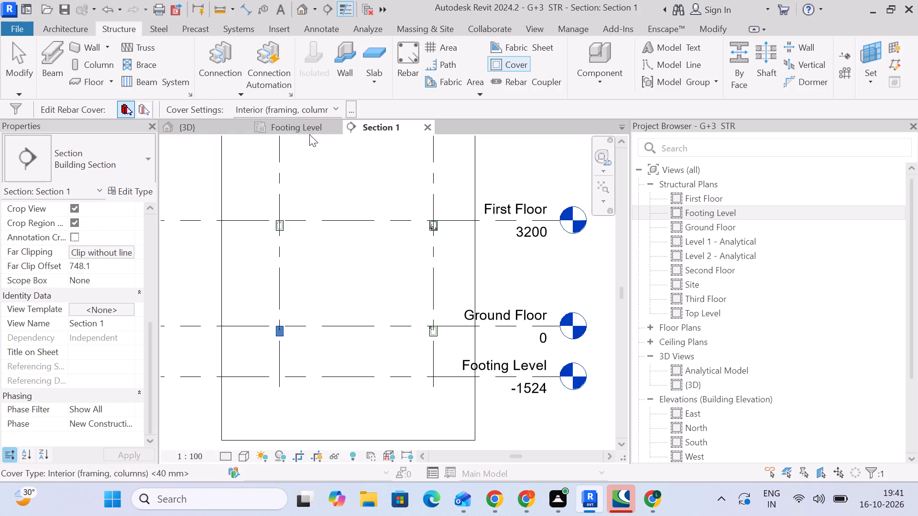
click(309, 105)
click(298, 126)
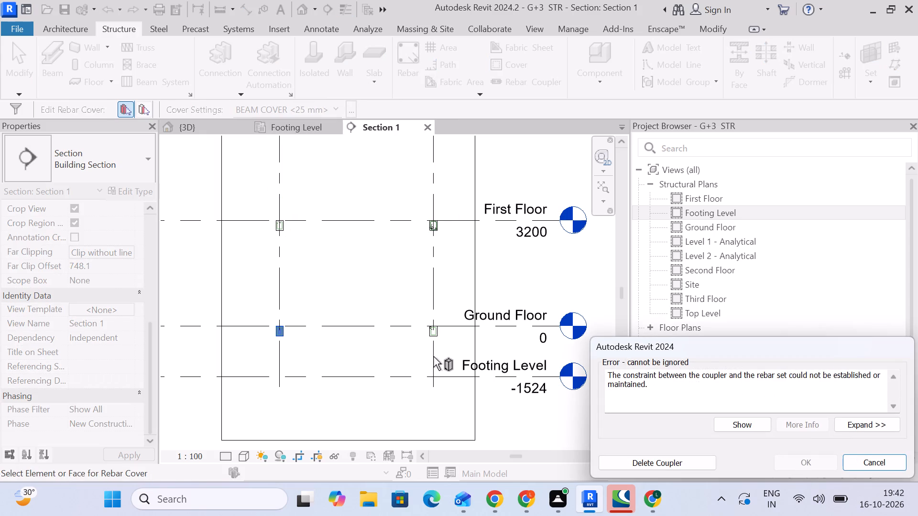
click(660, 459)
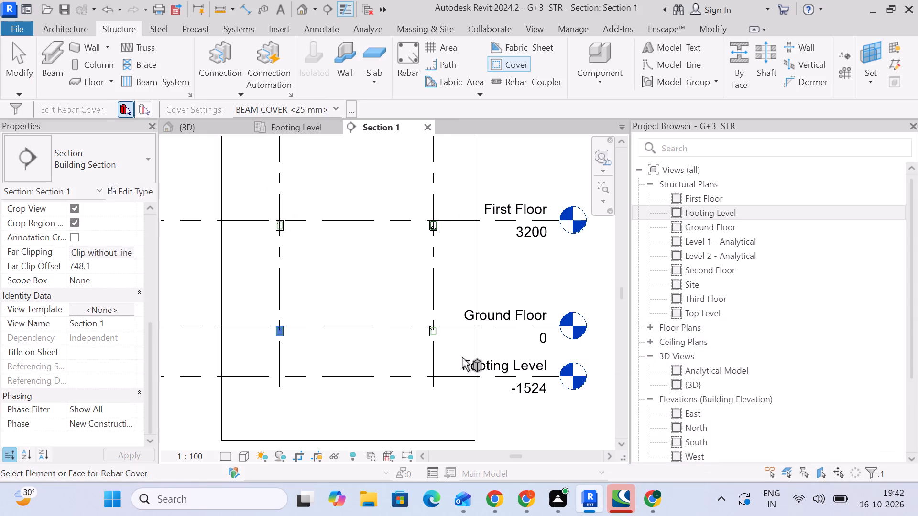
Assign the BEAM COVER <25 mm> rebar cover to the Ground Floor beam on grid A, deleting the conflicting coupler.
click(437, 337)
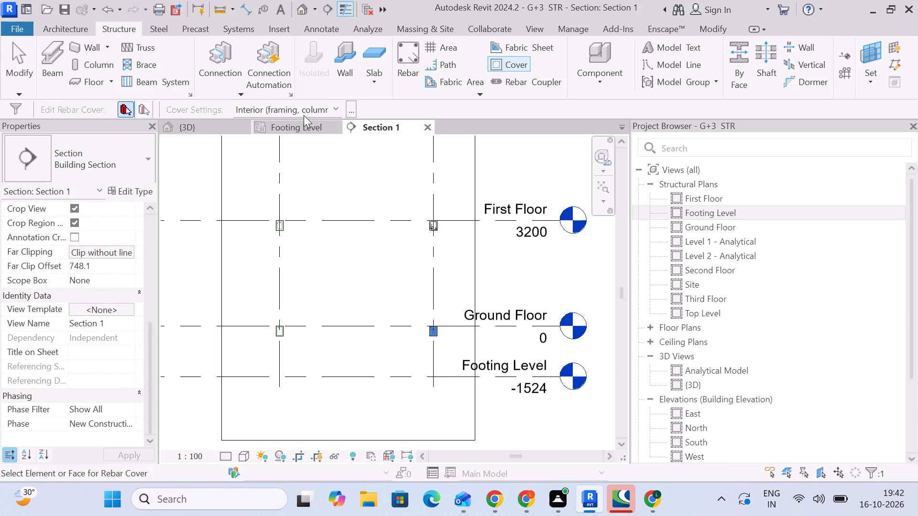
click(304, 108)
click(291, 125)
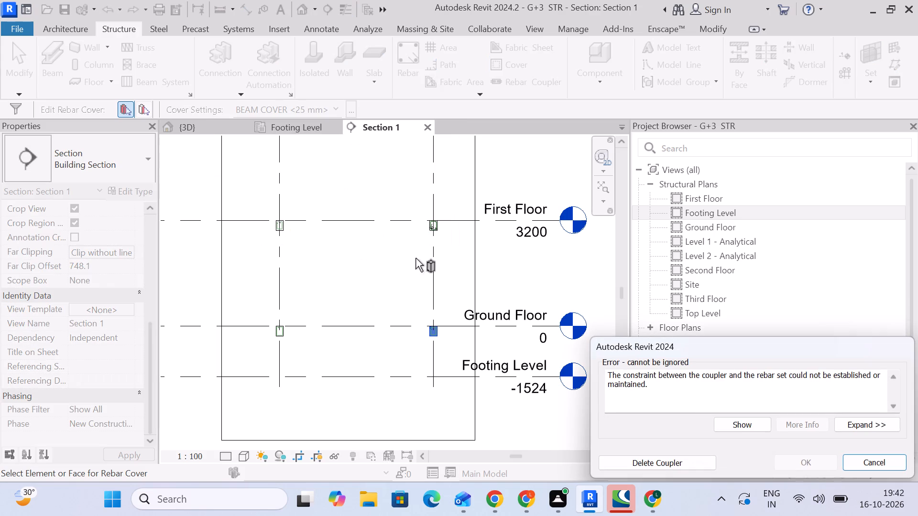
click(661, 463)
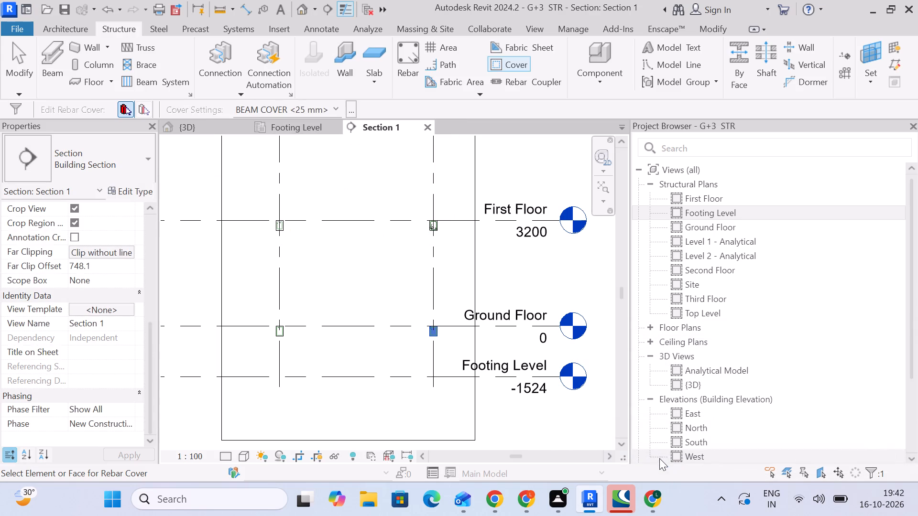
Assign the BEAM COVER <25 mm> rebar cover to the First Floor beams on grids B and A, deleting the grid B beam's conflicting coupler.
click(282, 226)
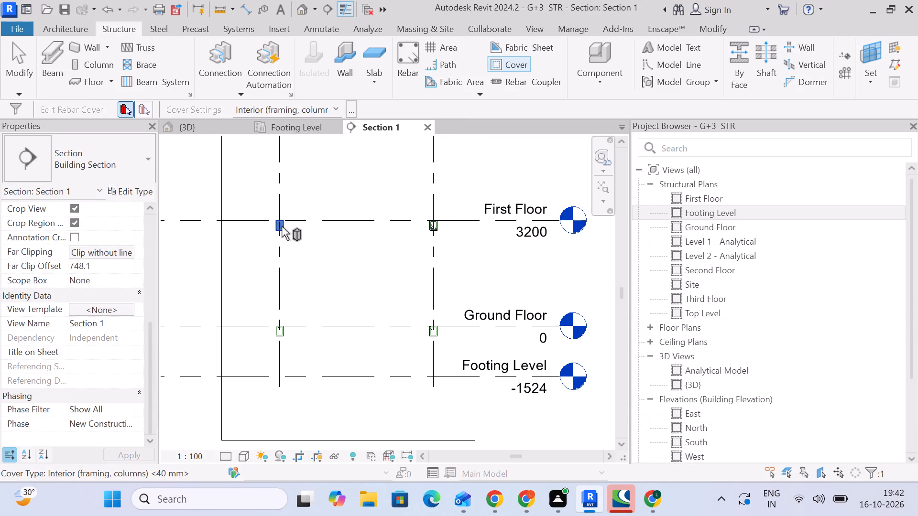
click(284, 108)
click(287, 121)
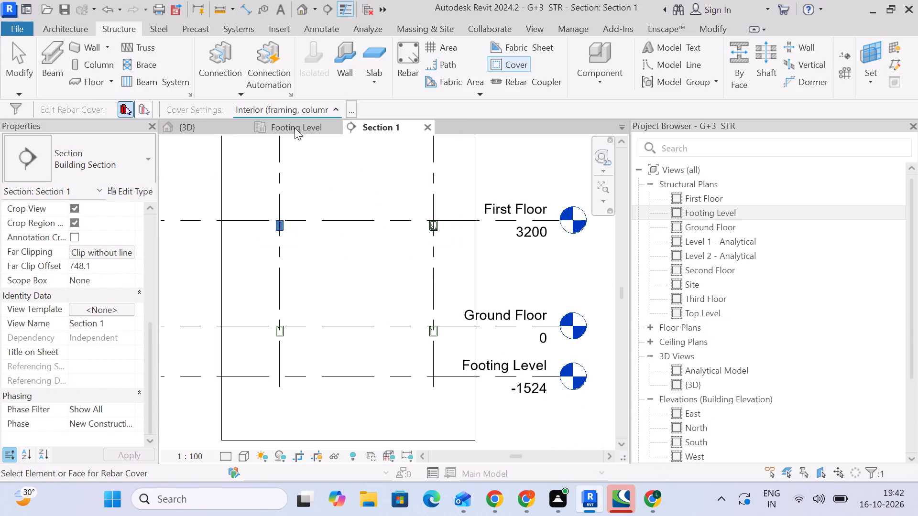
click(633, 466)
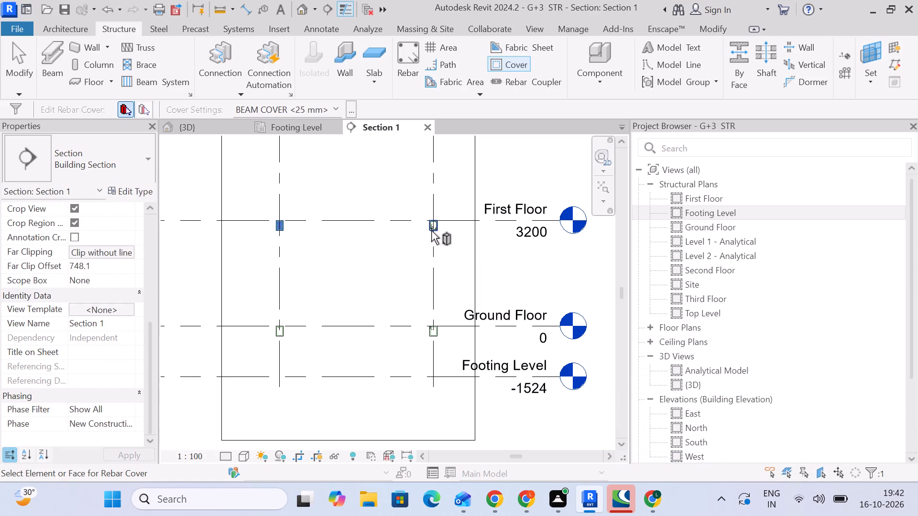
click(431, 231)
click(302, 105)
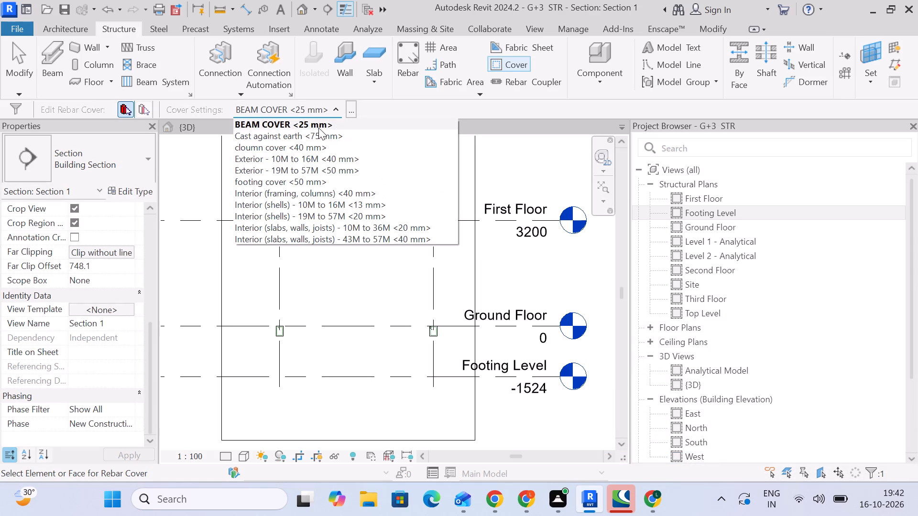
click(318, 125)
Assign the BEAM COVER <25 mm> rebar cover to the Second Floor beams on grids A and B.
middle_drag(344, 214, 368, 357)
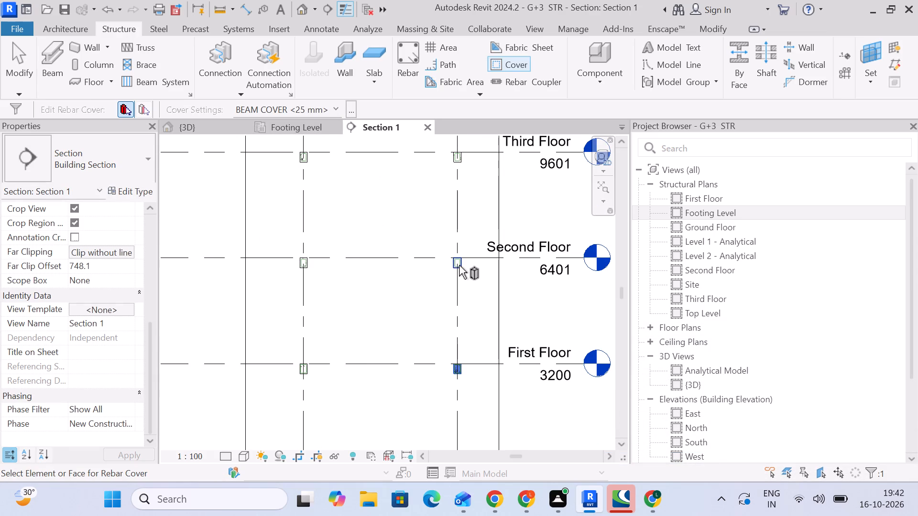
click(459, 265)
click(299, 106)
click(304, 125)
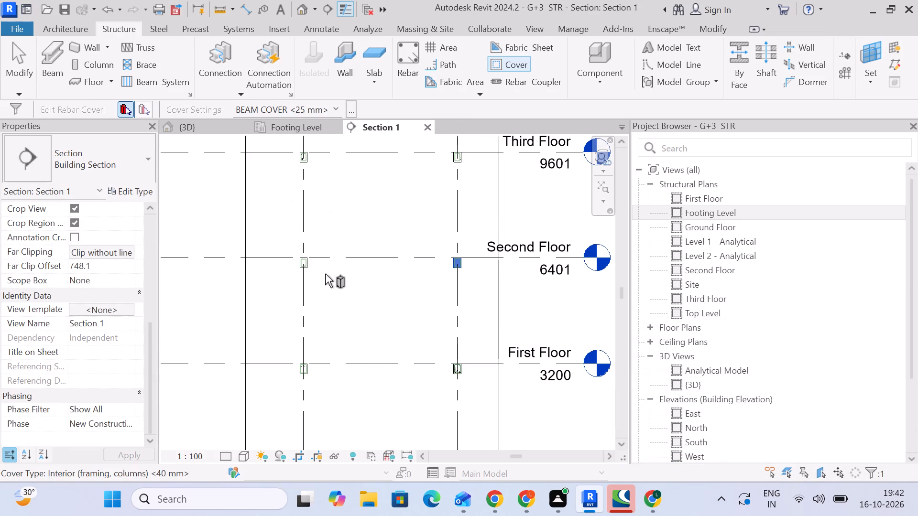
click(306, 267)
click(291, 111)
click(294, 129)
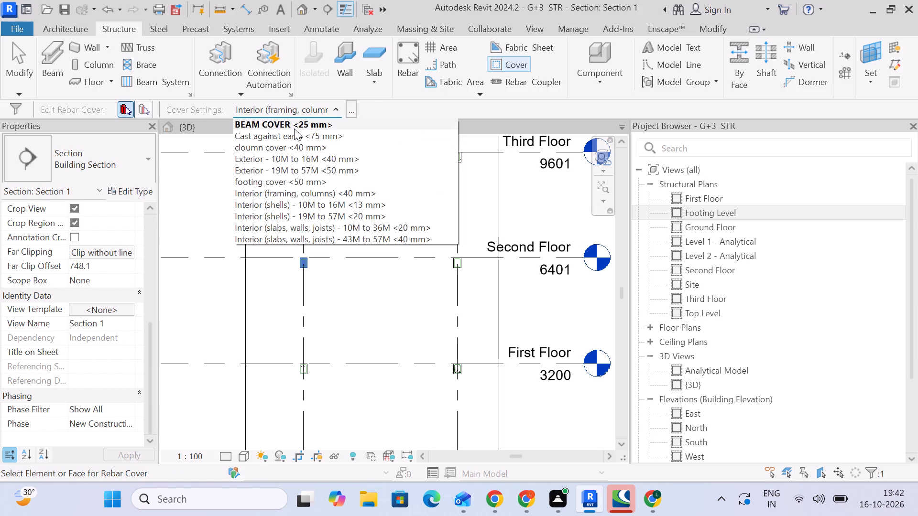
Assign the BEAM COVER <25 mm> rebar cover to the Third Floor beams on grids B and A.
click(303, 159)
click(301, 110)
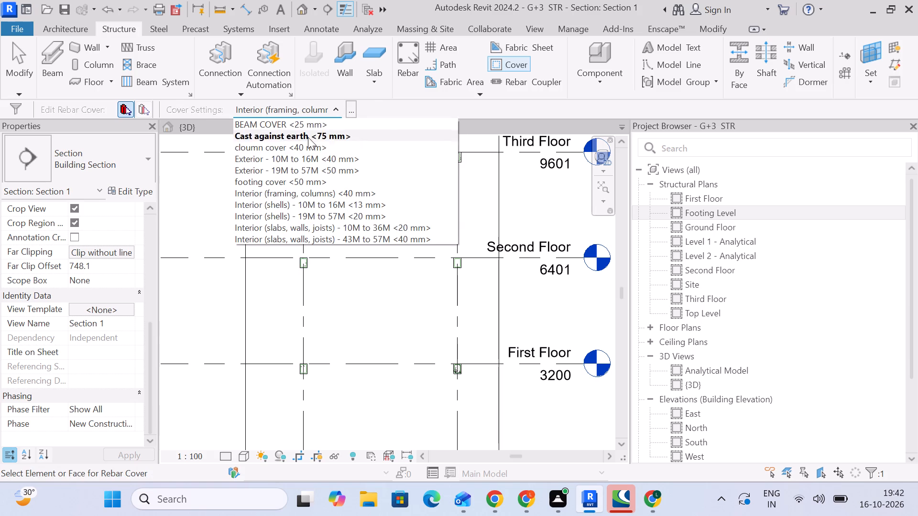
click(306, 124)
click(460, 154)
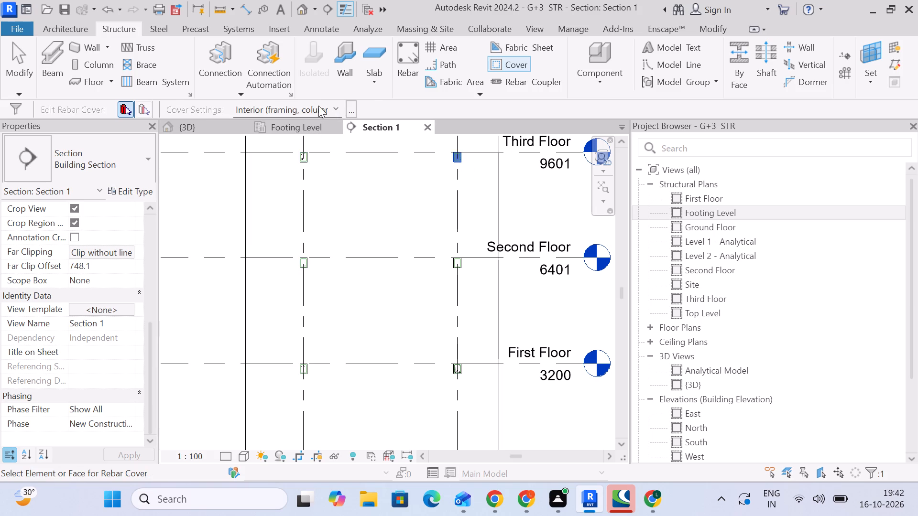
click(314, 102)
click(318, 128)
Assign the BEAM COVER <25 mm> rebar cover to the Top Level beams on grids B and A.
middle_drag(366, 213, 393, 351)
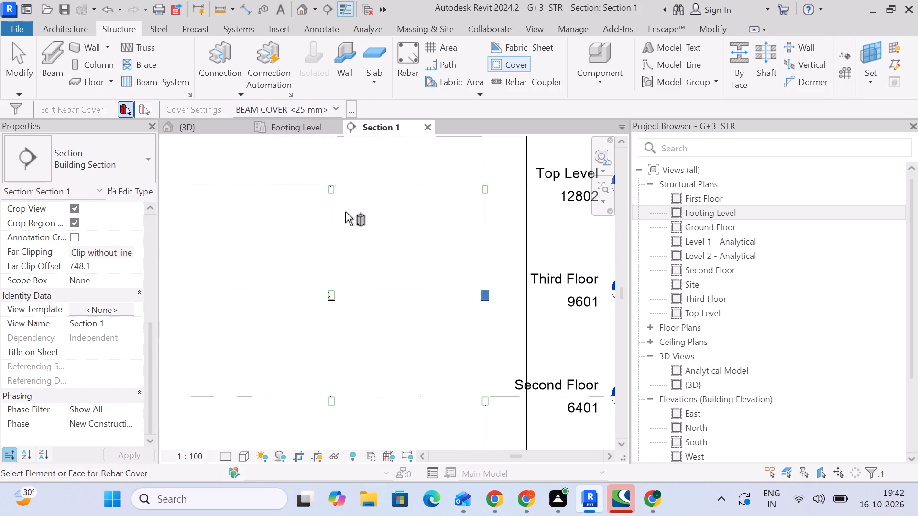
click(332, 186)
click(304, 111)
click(313, 122)
click(483, 189)
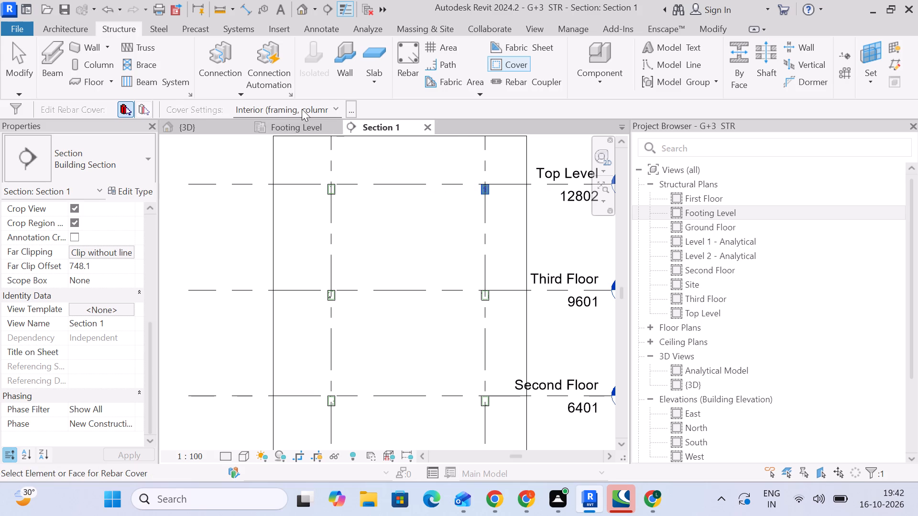
click(302, 109)
click(302, 126)
middle_drag(381, 190, 399, 311)
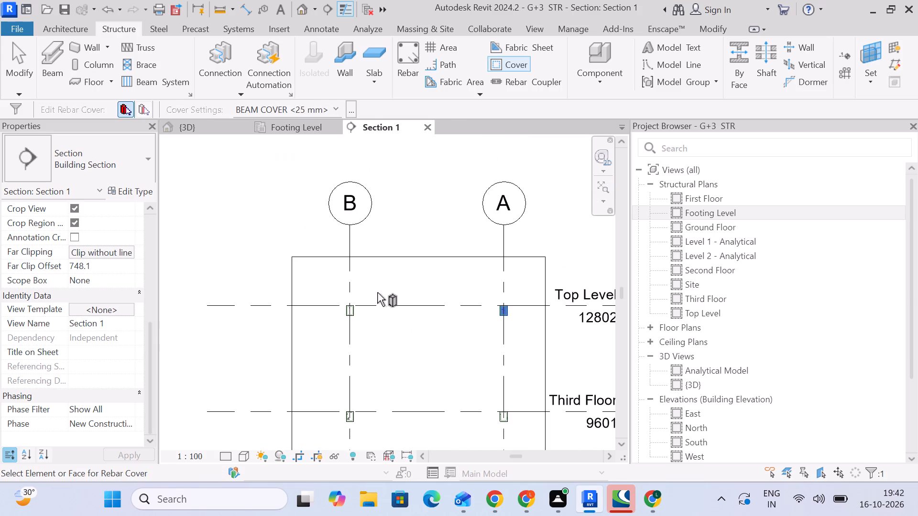
scroll(378, 295, down, 3)
middle_drag(378, 295, 332, 197)
scroll(355, 260, down, 2)
click(20, 67)
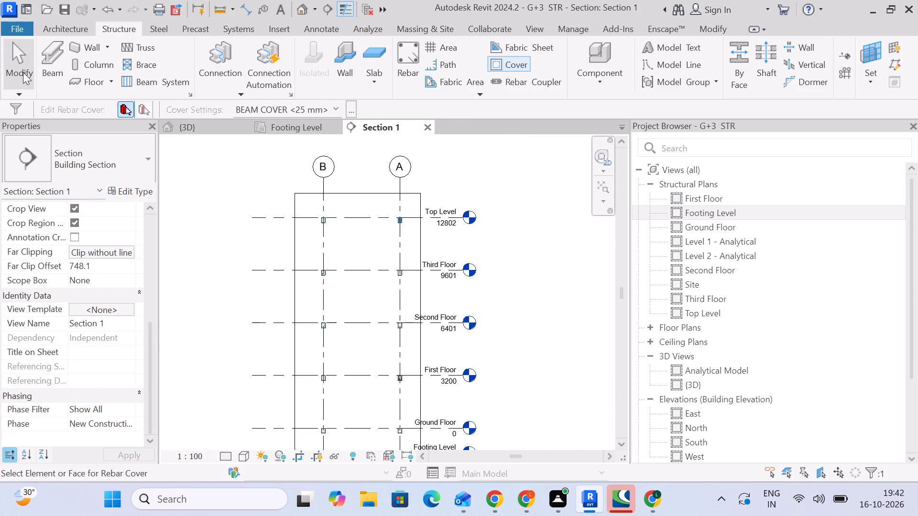
Examine the grid A column bars and couplers around the Ground Floor beam joints in the 3D view.
scroll(315, 342, down, 3)
middle_drag(322, 353, 328, 263)
click(215, 132)
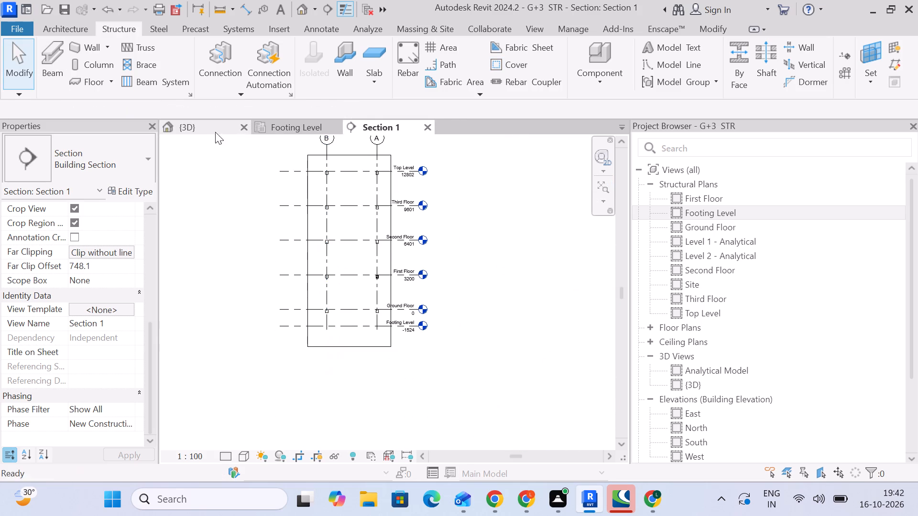
scroll(401, 328, up, 7)
scroll(415, 367, up, 4)
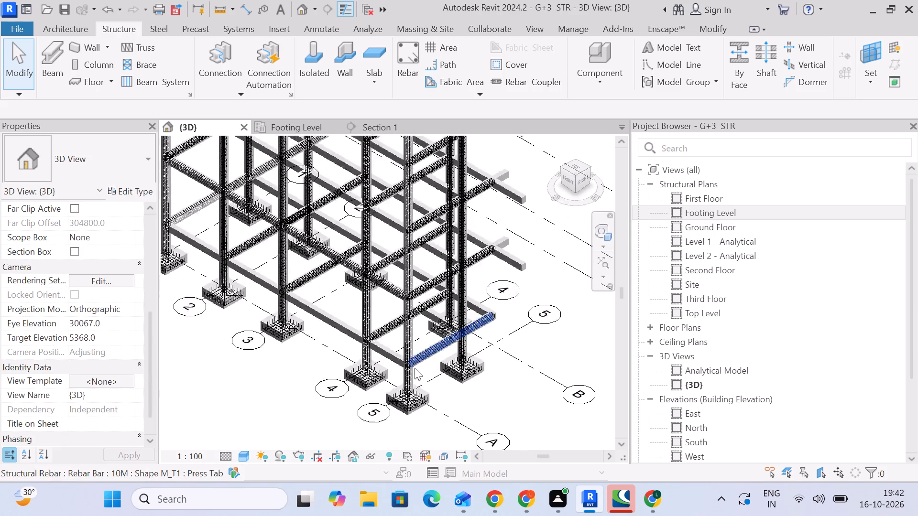
scroll(393, 357, up, 10)
scroll(430, 211, up, 3)
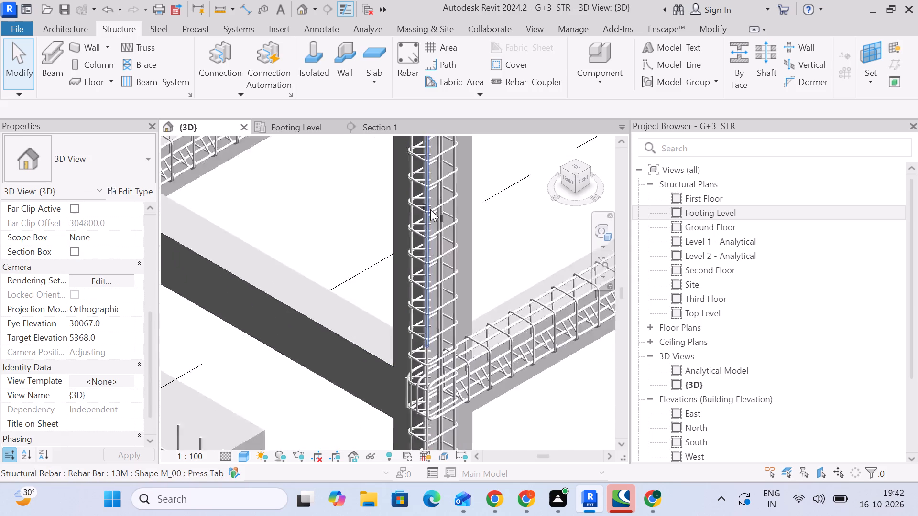
scroll(430, 209, up, 5)
scroll(424, 226, down, 9)
scroll(408, 268, down, 4)
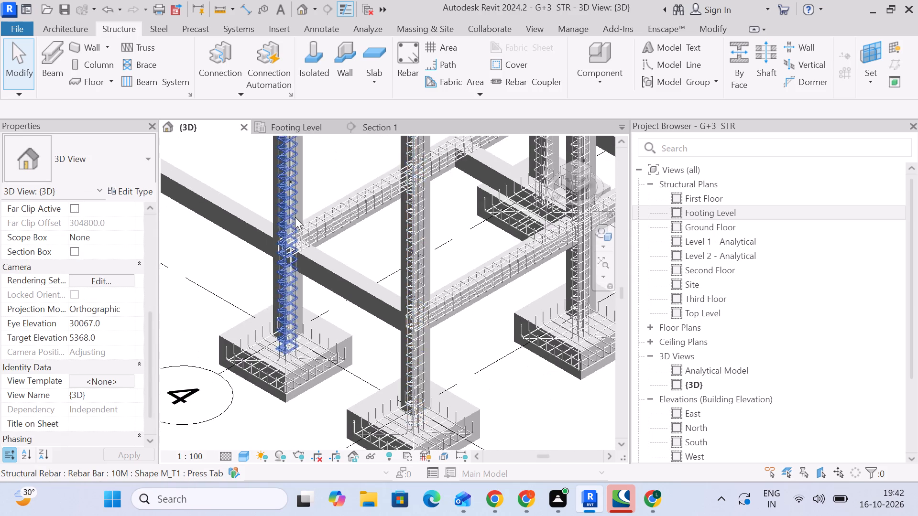
scroll(279, 161, up, 15)
scroll(296, 232, down, 2)
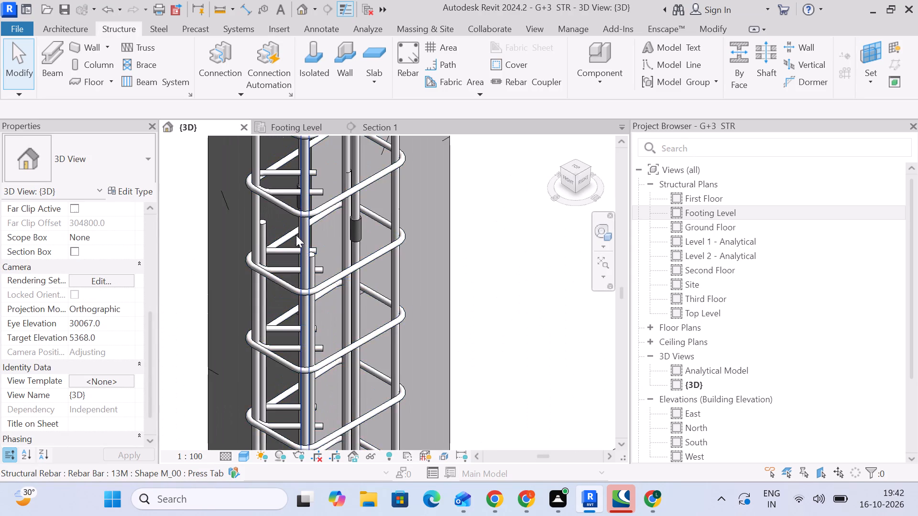
scroll(296, 235, down, 15)
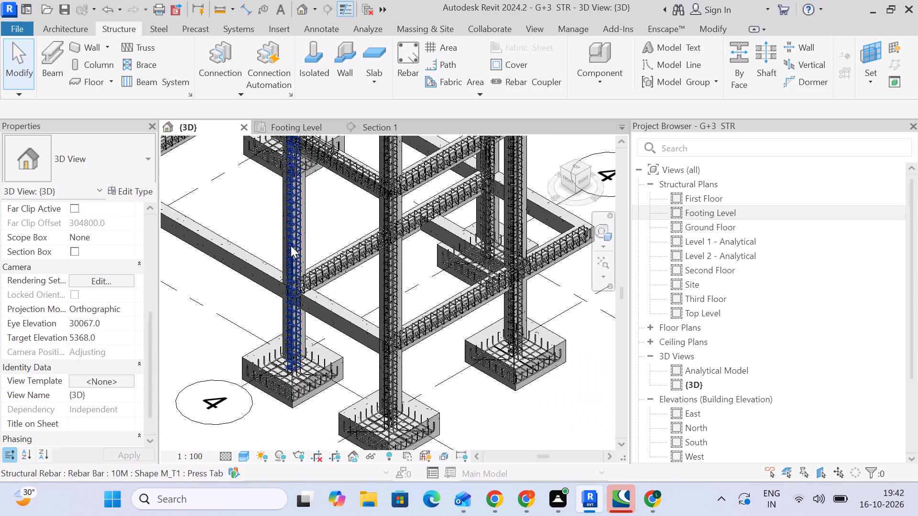
scroll(291, 246, down, 5)
scroll(207, 208, up, 6)
middle_drag(212, 214, 235, 228)
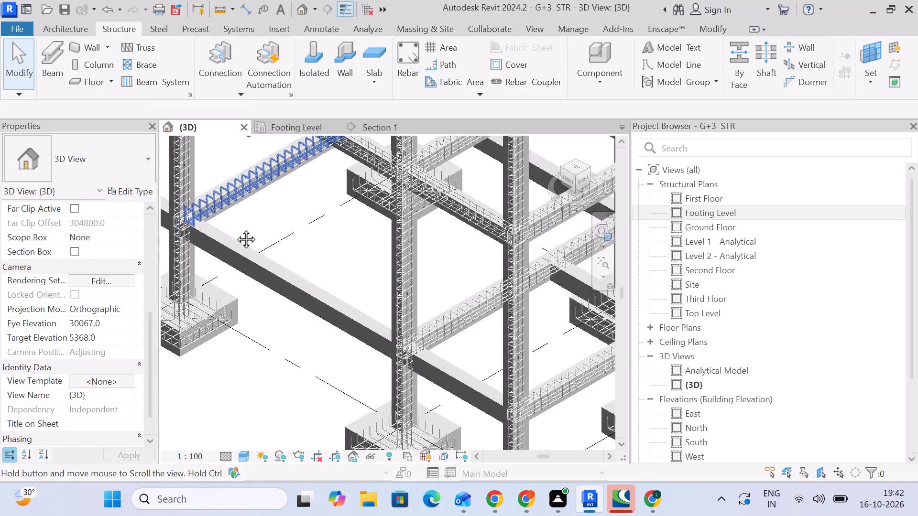
middle_drag(235, 228, 382, 303)
scroll(338, 270, up, 9)
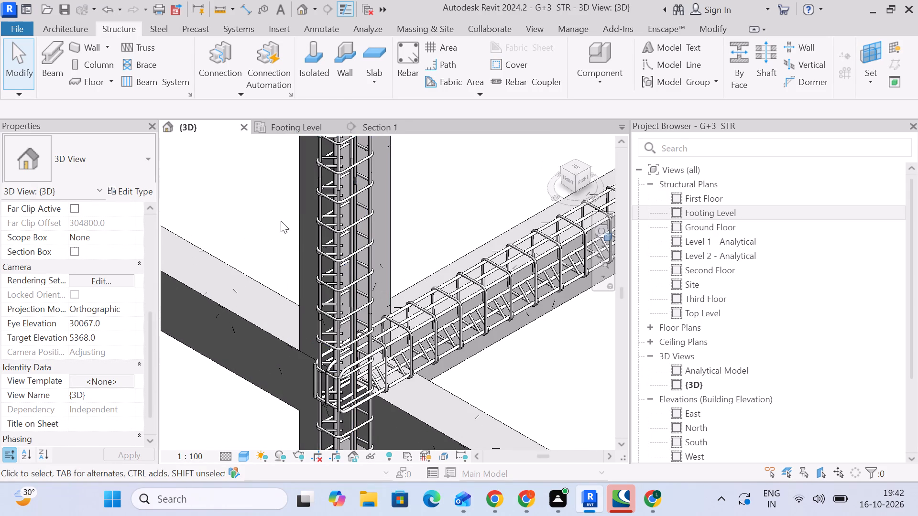
scroll(281, 221, down, 17)
scroll(287, 258, down, 6)
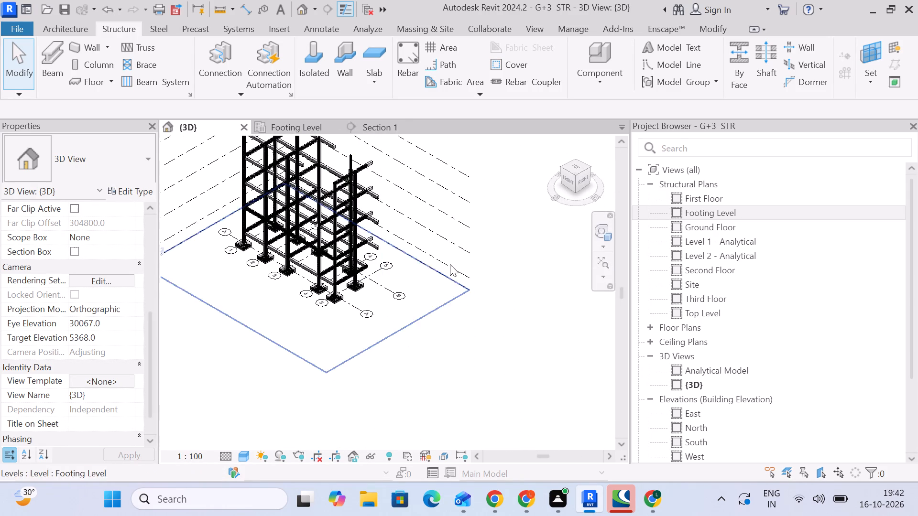
Examine the vertical column bars and existing couplers just above the lowest beam joints in the 3D view.
middle_drag(536, 274, 376, 267)
scroll(337, 268, up, 10)
scroll(303, 304, up, 6)
middle_drag(303, 324, 310, 319)
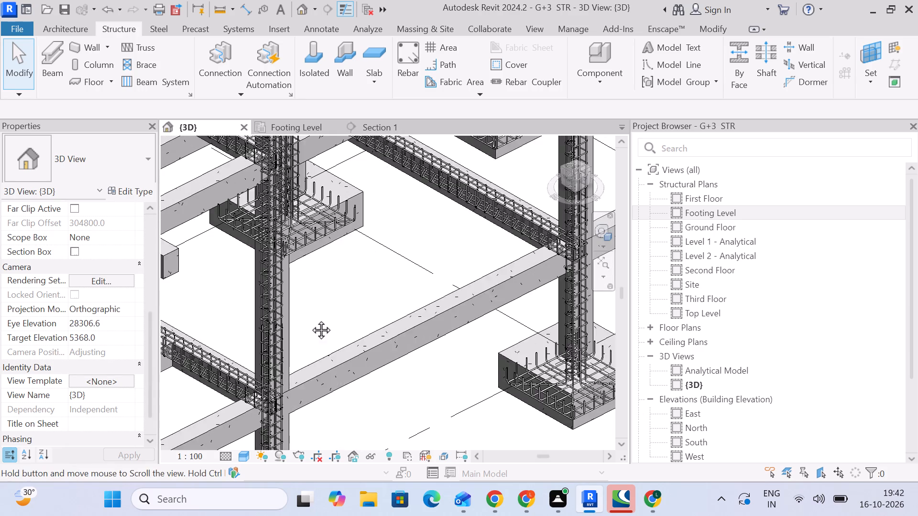
middle_drag(310, 319, 343, 272)
scroll(286, 281, up, 9)
scroll(390, 289, down, 3)
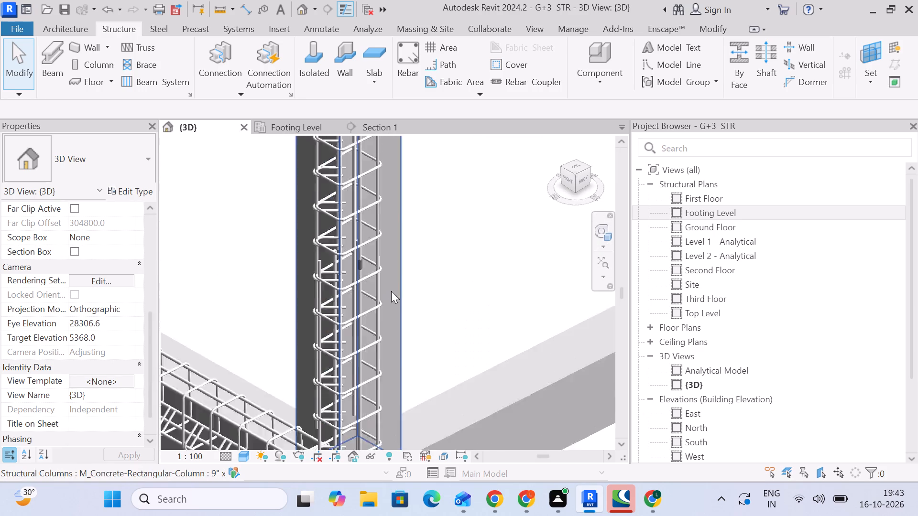
scroll(391, 291, down, 9)
middle_drag(337, 297, 423, 300)
scroll(301, 316, up, 5)
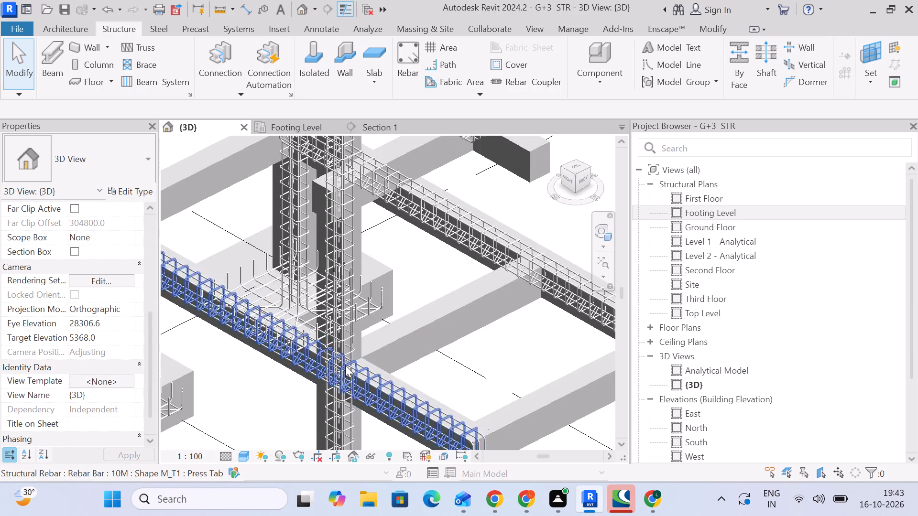
scroll(348, 370, up, 5)
scroll(338, 221, up, 1)
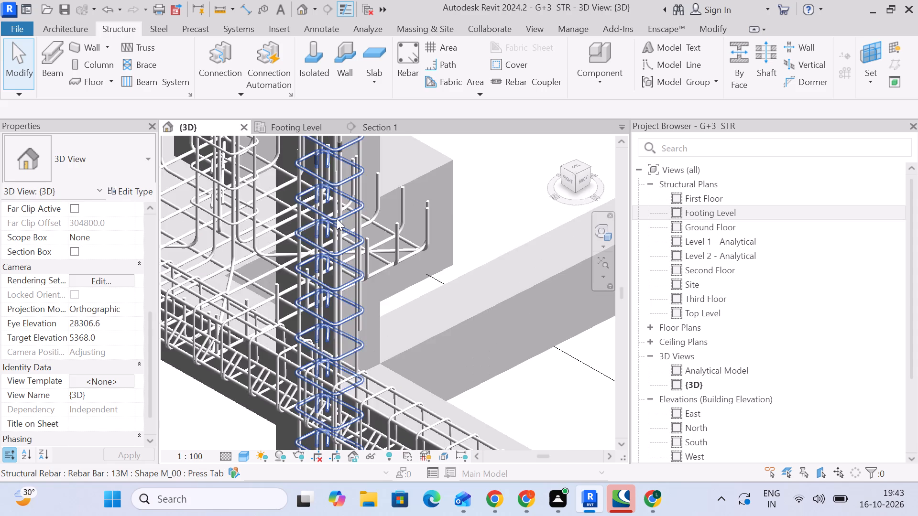
middle_drag(337, 223, 311, 443)
scroll(351, 398, down, 15)
middle_drag(370, 384, 286, 289)
middle_drag(450, 285, 334, 358)
Place an M_Standard Coupler CPL13M between the two open vertical bar ends in the grid B/3 column above the lowest beam.
scroll(384, 280, up, 2)
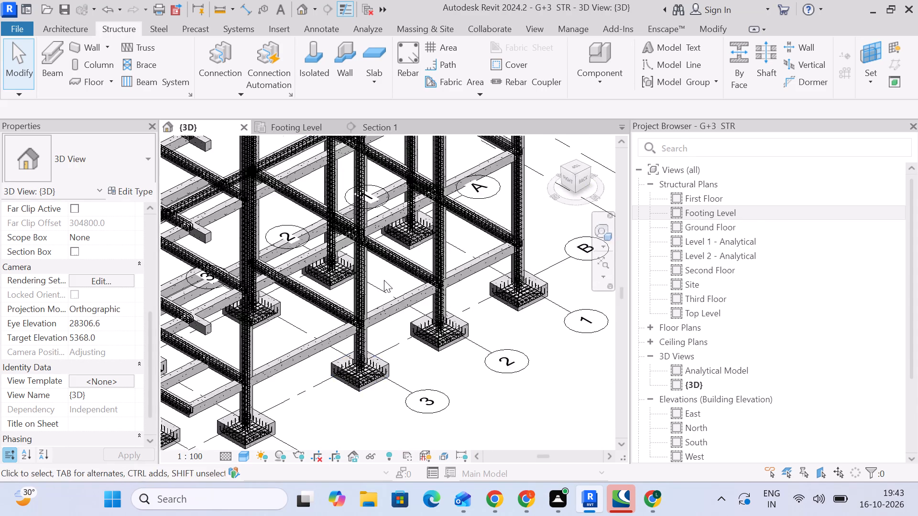
scroll(384, 280, up, 2)
scroll(332, 311, up, 5)
scroll(356, 265, up, 4)
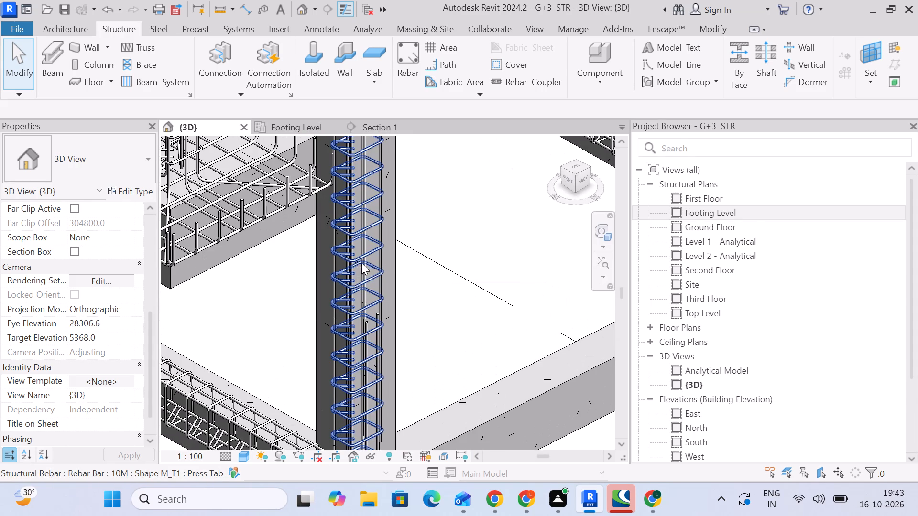
scroll(359, 333, up, 10)
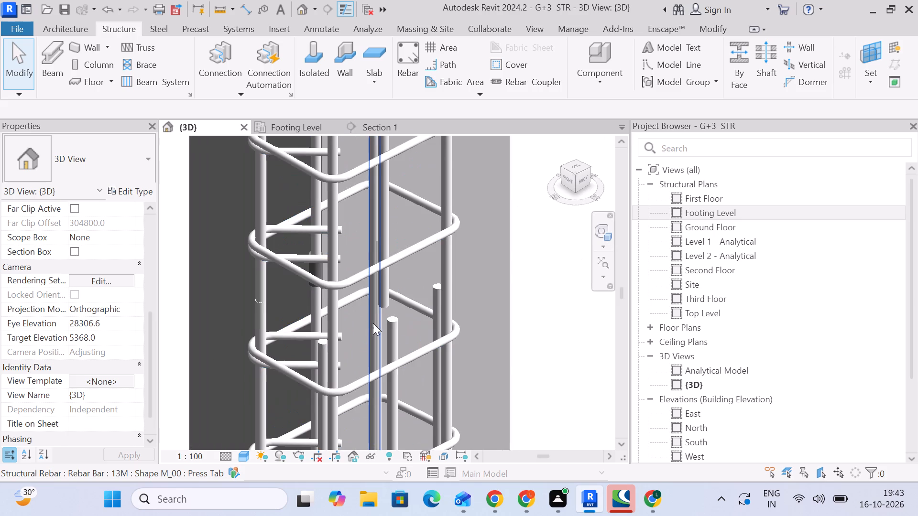
shift+middle_drag(378, 315, 382, 318)
scroll(386, 319, down, 2)
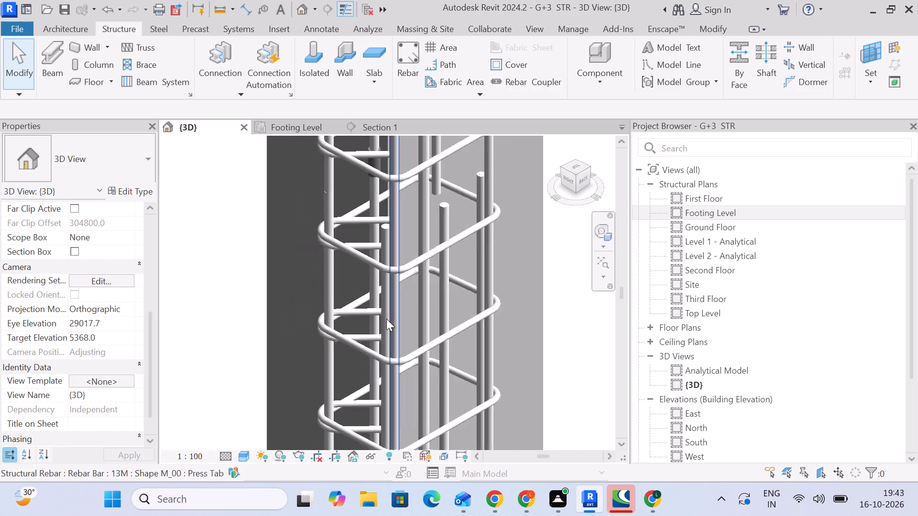
scroll(386, 319, down, 1)
middle_drag(386, 319, 360, 332)
click(535, 74)
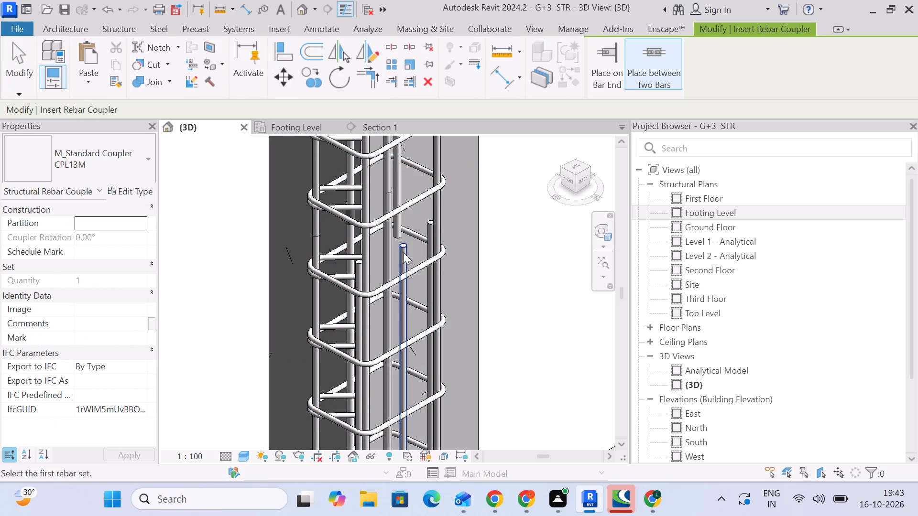
click(404, 252)
click(397, 220)
click(537, 255)
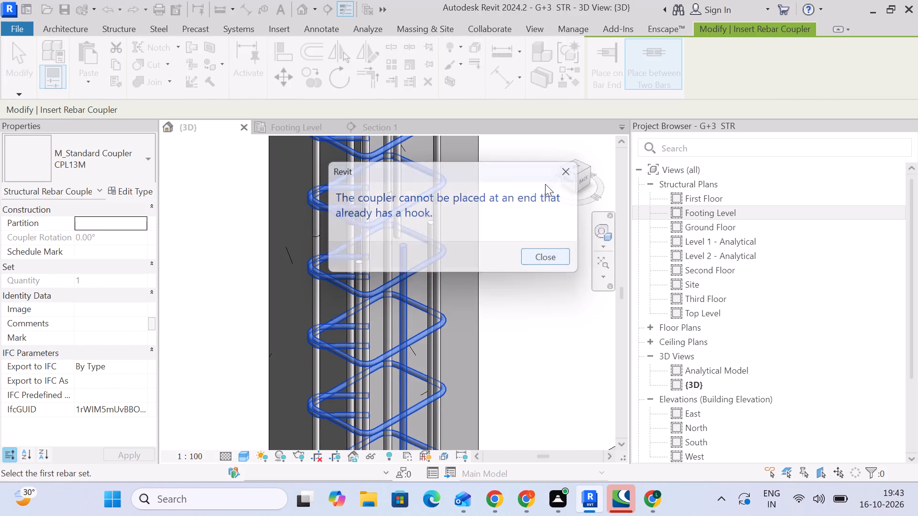
scroll(402, 227, up, 5)
click(402, 227)
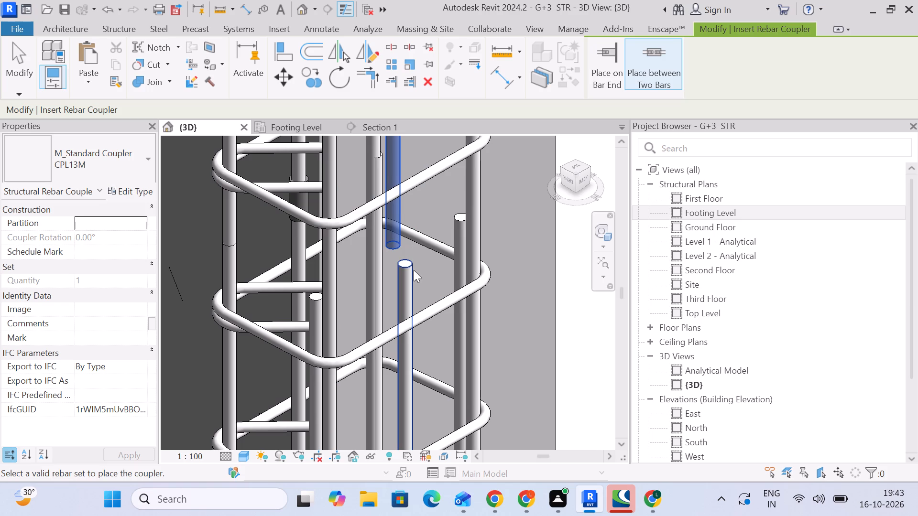
click(414, 270)
Place an M_Standard Coupler CPL13M between the two open vertical bar ends in the grid B/2 column above the lowest beam.
scroll(443, 278, down, 14)
middle_drag(446, 293, 278, 324)
scroll(415, 324, down, 2)
middle_drag(415, 324, 350, 346)
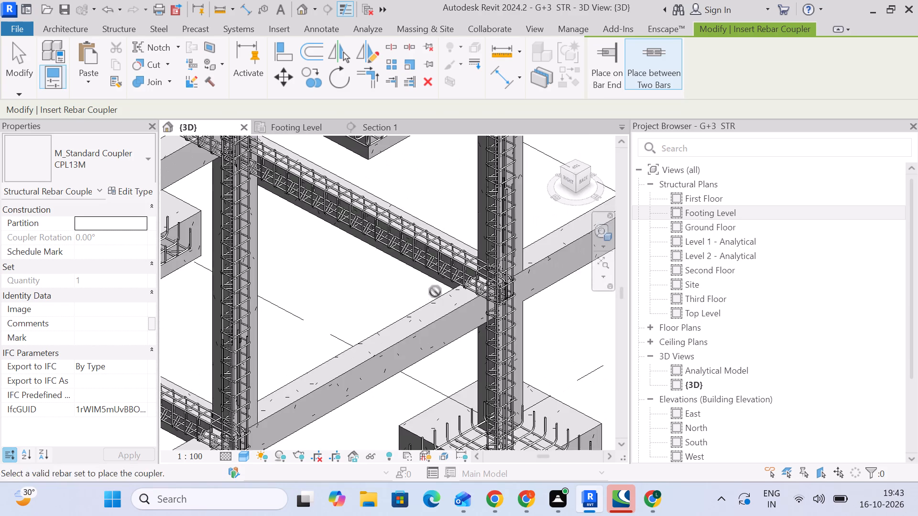
middle_drag(435, 294, 343, 358)
scroll(410, 301, up, 4)
scroll(409, 206, up, 10)
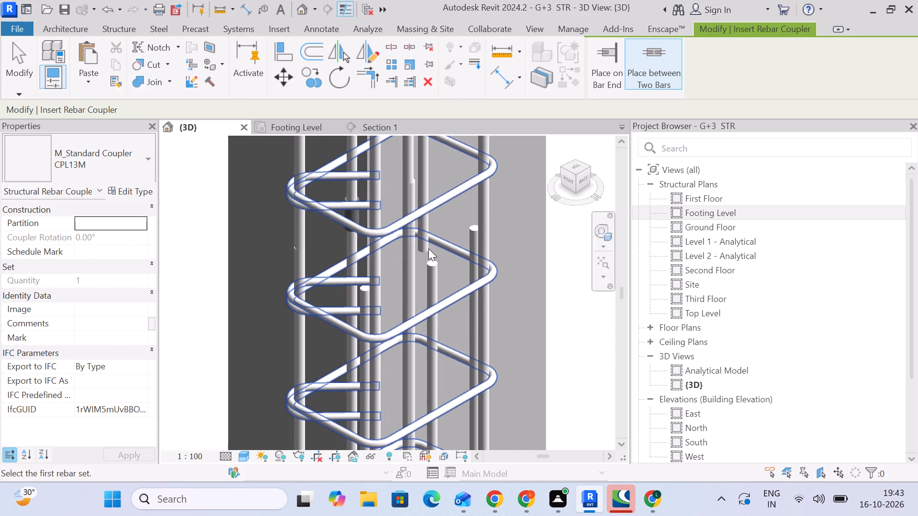
click(426, 247)
click(426, 248)
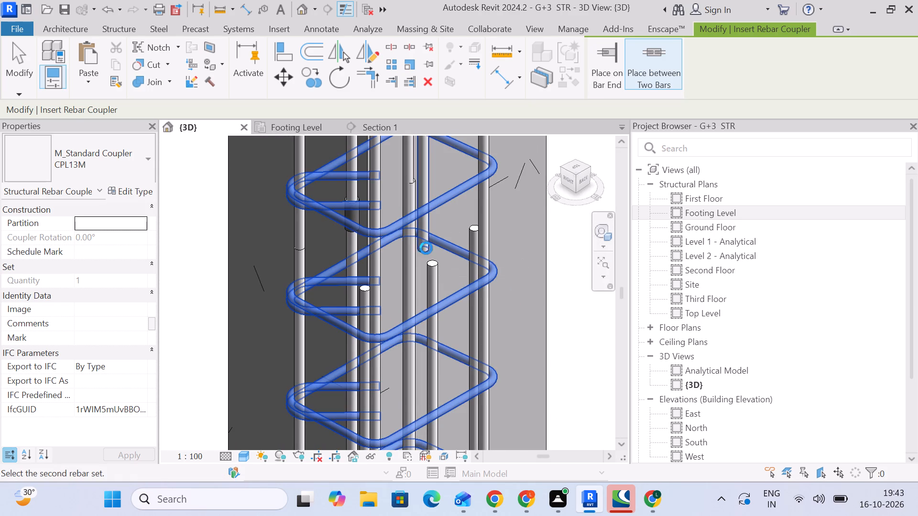
click(541, 257)
click(434, 268)
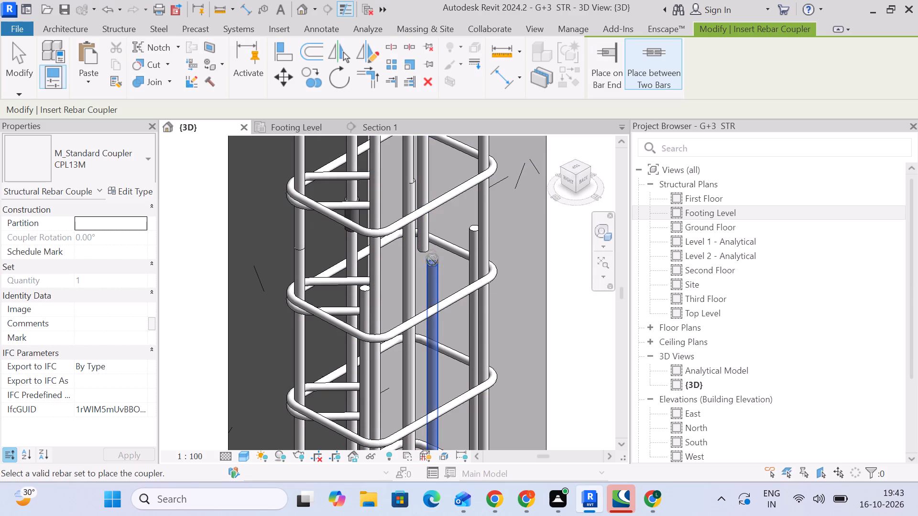
click(426, 248)
Examine the remaining grid B columns and their neighbours around the lower beam joints for bars without couplers.
scroll(457, 267, down, 5)
middle_drag(457, 271, 290, 305)
scroll(295, 303, down, 3)
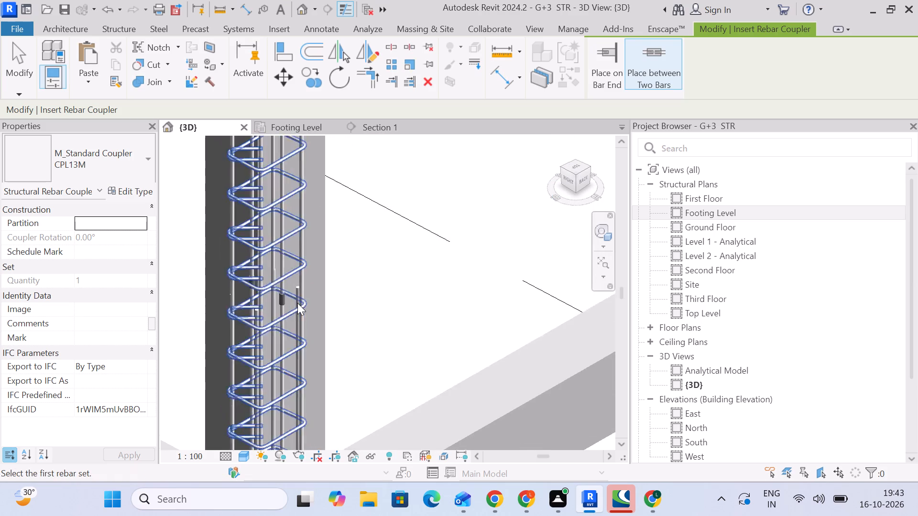
scroll(297, 303, down, 1)
middle_drag(368, 288, 310, 322)
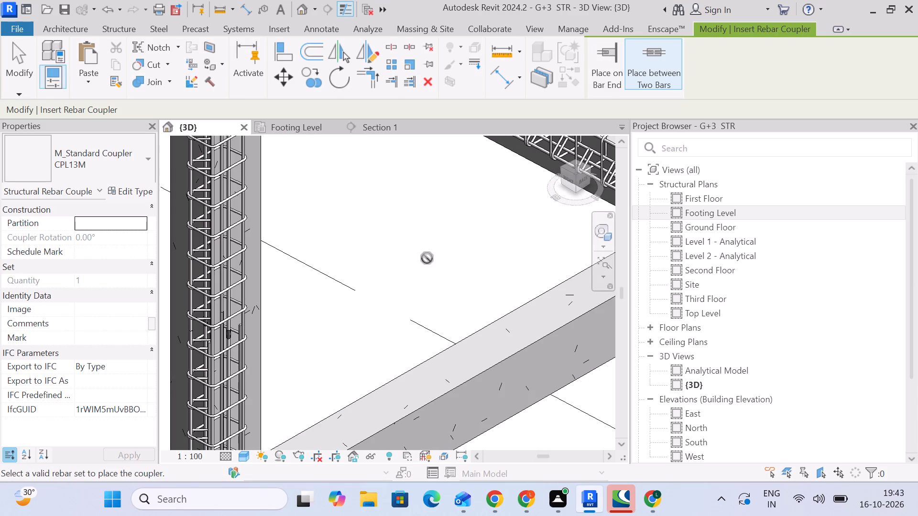
scroll(283, 314, up, 4)
scroll(235, 334, up, 5)
scroll(243, 334, down, 12)
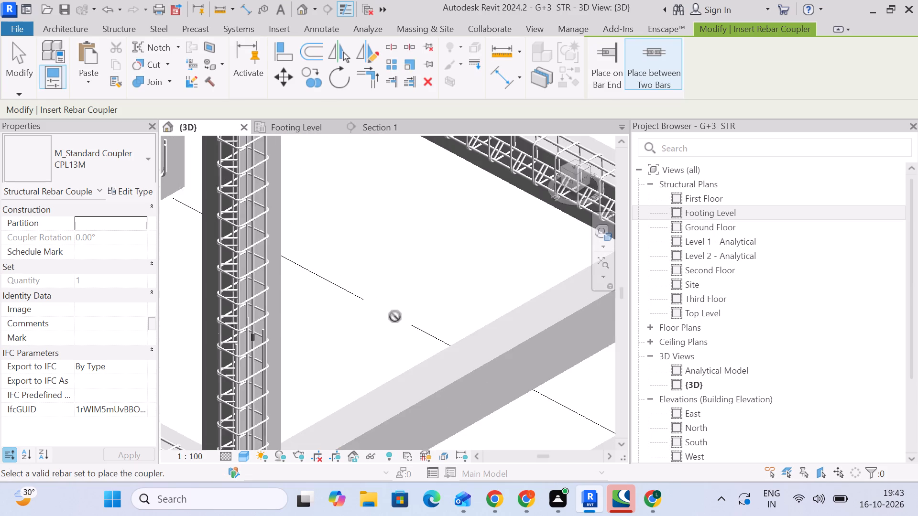
middle_drag(395, 316, 301, 378)
middle_drag(515, 291, 430, 324)
scroll(444, 318, up, 2)
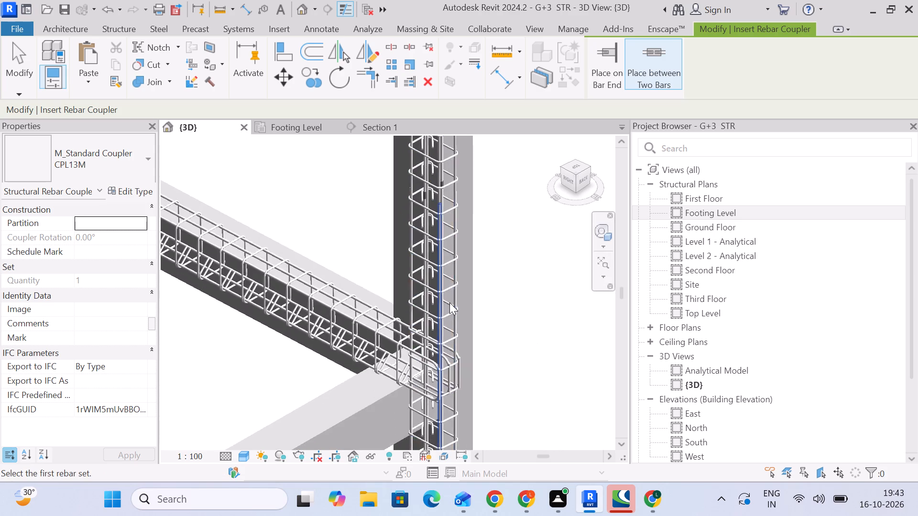
scroll(449, 302, up, 2)
middle_drag(436, 219, 420, 307)
scroll(413, 270, up, 5)
scroll(410, 258, down, 9)
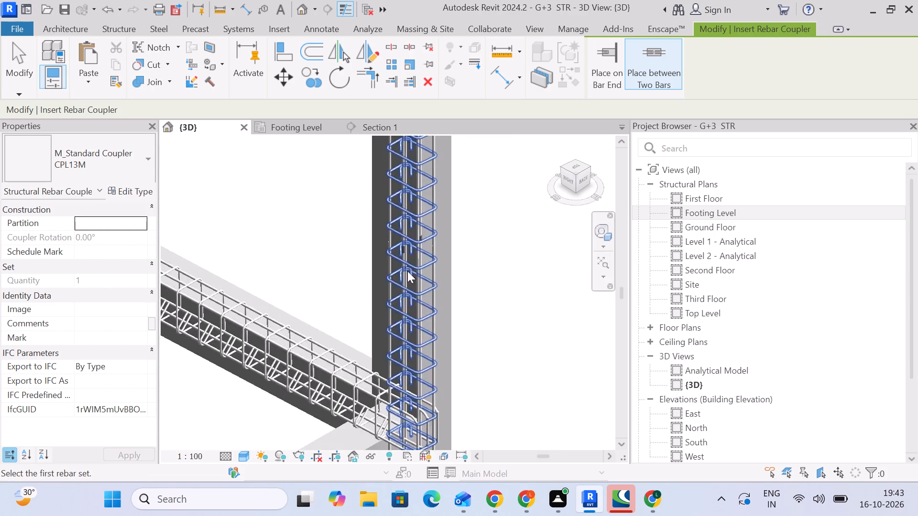
scroll(407, 271, down, 10)
middle_drag(316, 284, 458, 325)
middle_drag(437, 353, 482, 252)
middle_drag(418, 328, 448, 275)
scroll(226, 354, up, 5)
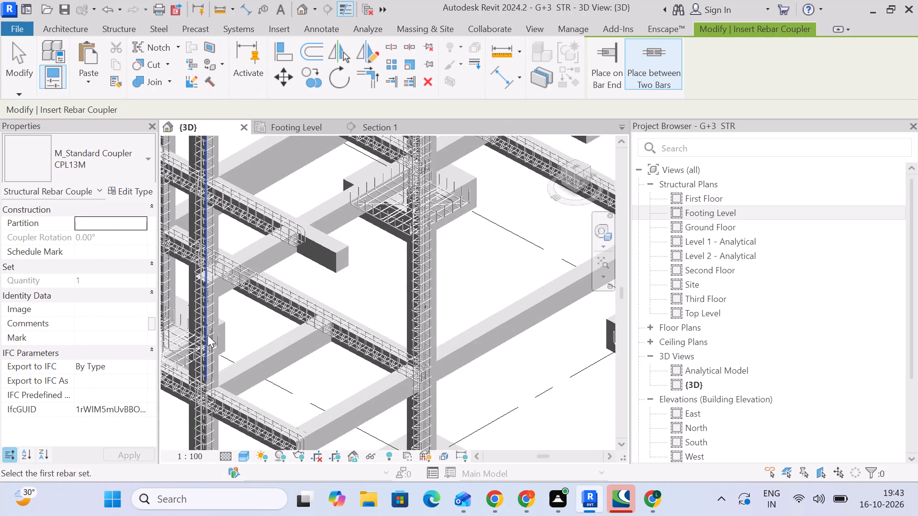
scroll(208, 335, up, 4)
middle_drag(279, 308, 254, 515)
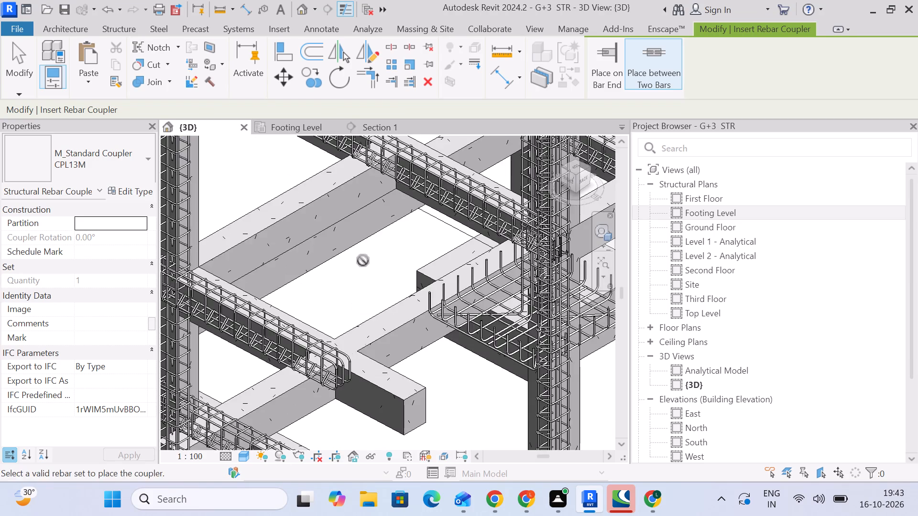
middle_drag(363, 269, 353, 375)
scroll(356, 370, down, 17)
scroll(356, 365, up, 1)
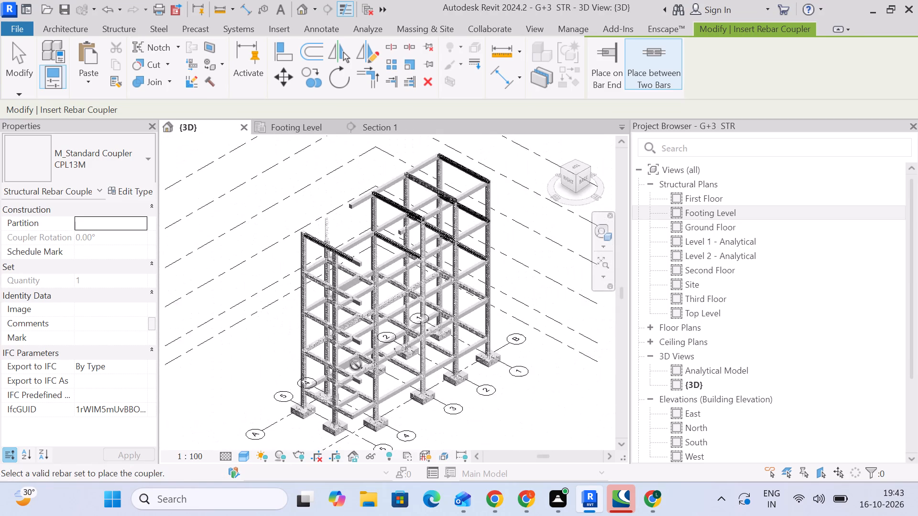
Examine the columns from the front side of the frame, above the lowest beams, for vertical bars without couplers.
shift+middle_drag(360, 369, 533, 360)
scroll(390, 352, up, 9)
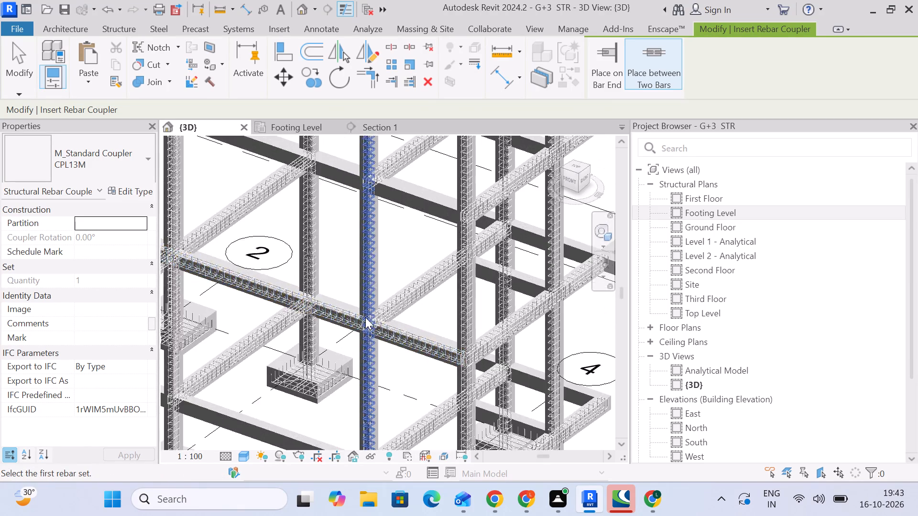
scroll(365, 317, up, 6)
middle_drag(384, 272, 426, 140)
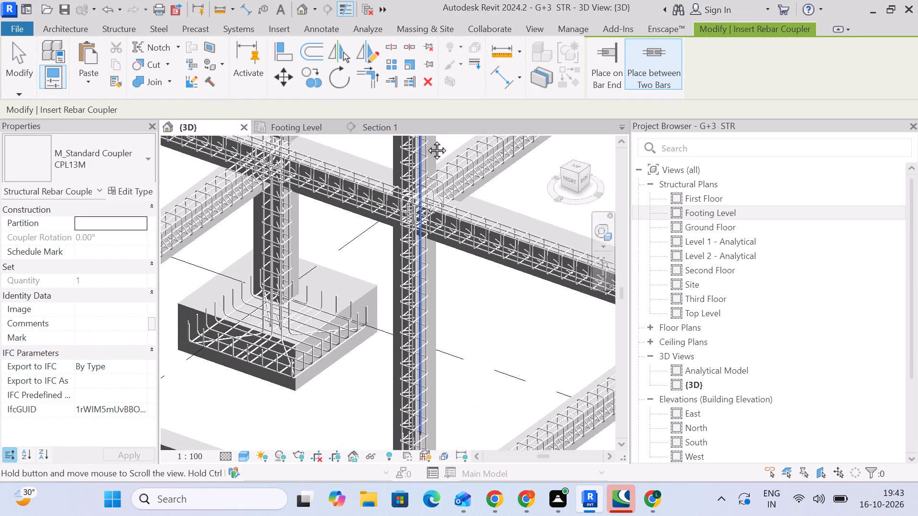
middle_drag(426, 140, 383, 433)
scroll(385, 428, down, 5)
middle_drag(391, 417, 404, 389)
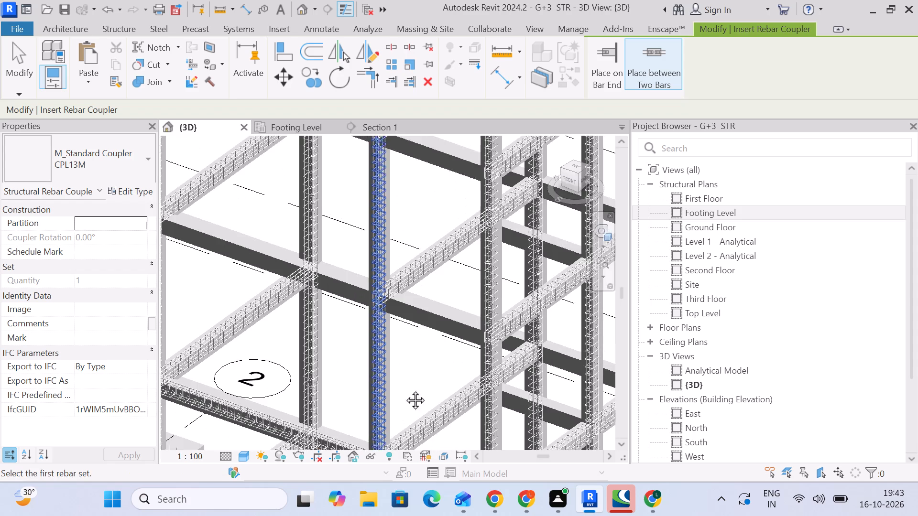
middle_drag(404, 389, 449, 109)
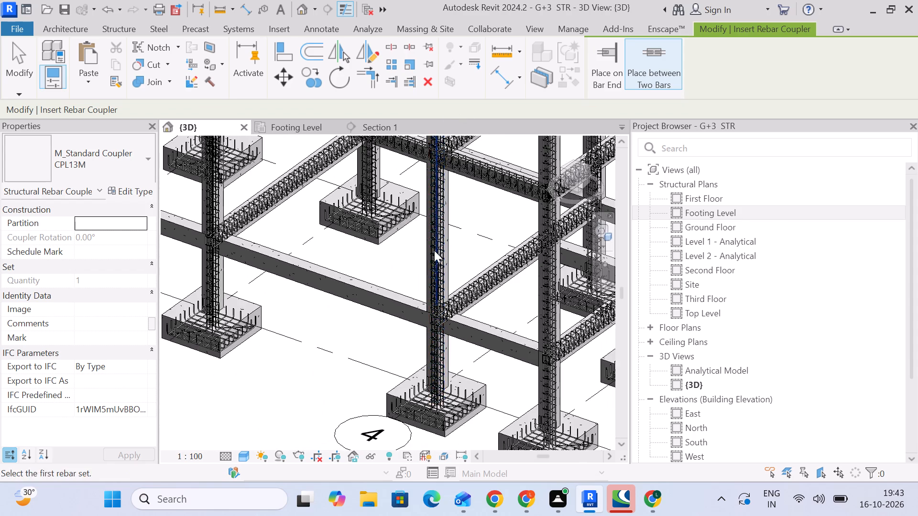
scroll(421, 328, up, 5)
scroll(459, 229, up, 8)
middle_drag(452, 268, 453, 419)
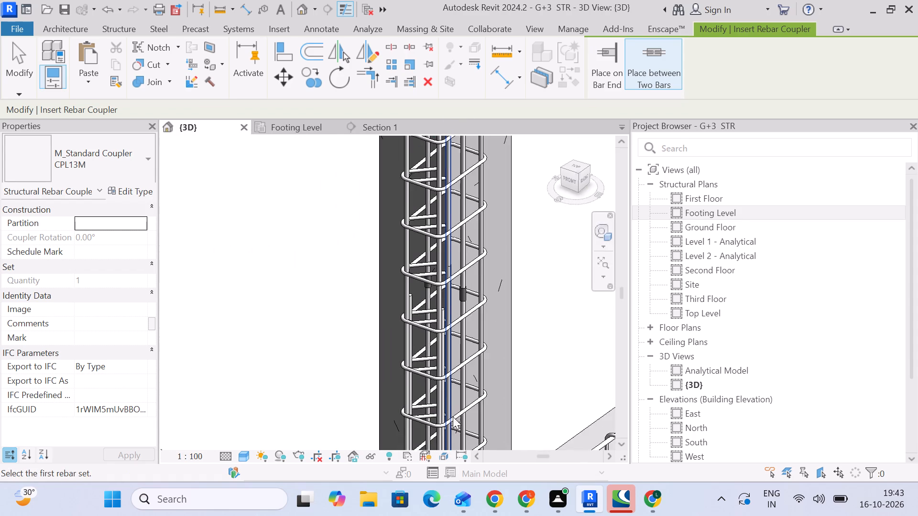
scroll(410, 269, up, 1)
scroll(327, 330, down, 12)
scroll(320, 324, up, 1)
middle_drag(318, 322, 416, 357)
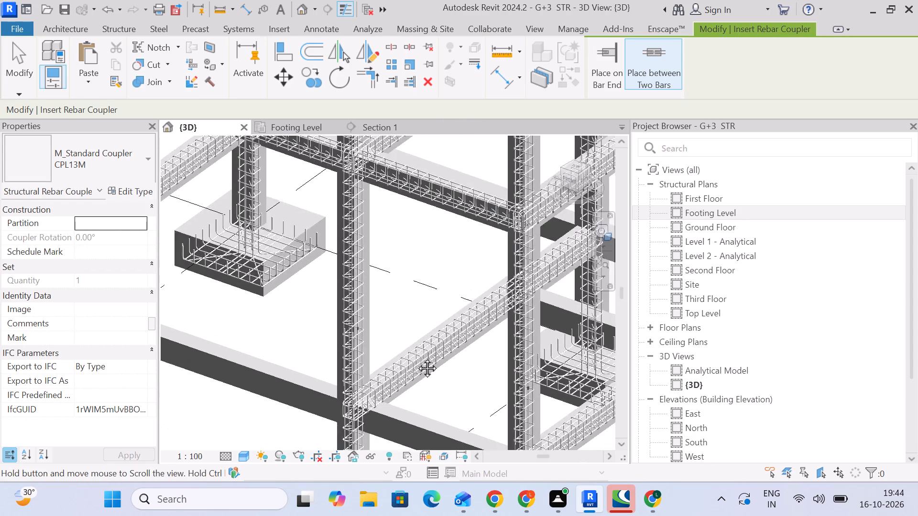
middle_drag(416, 357, 532, 393)
scroll(196, 299, up, 8)
middle_drag(274, 313, 572, 431)
scroll(574, 430, down, 10)
scroll(308, 333, up, 10)
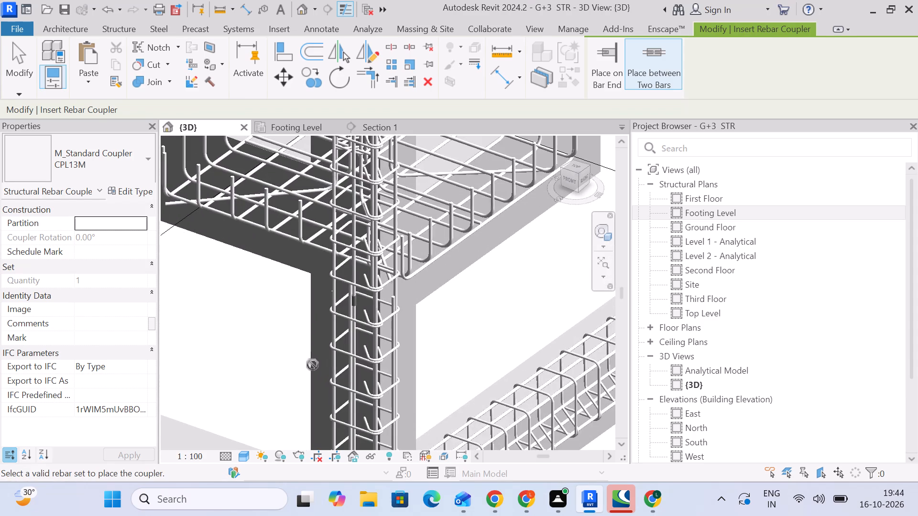
scroll(364, 312, up, 5)
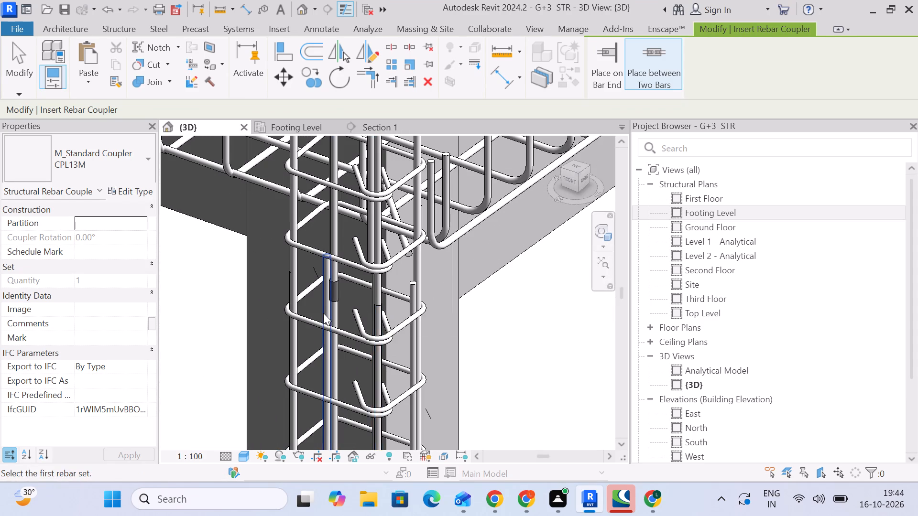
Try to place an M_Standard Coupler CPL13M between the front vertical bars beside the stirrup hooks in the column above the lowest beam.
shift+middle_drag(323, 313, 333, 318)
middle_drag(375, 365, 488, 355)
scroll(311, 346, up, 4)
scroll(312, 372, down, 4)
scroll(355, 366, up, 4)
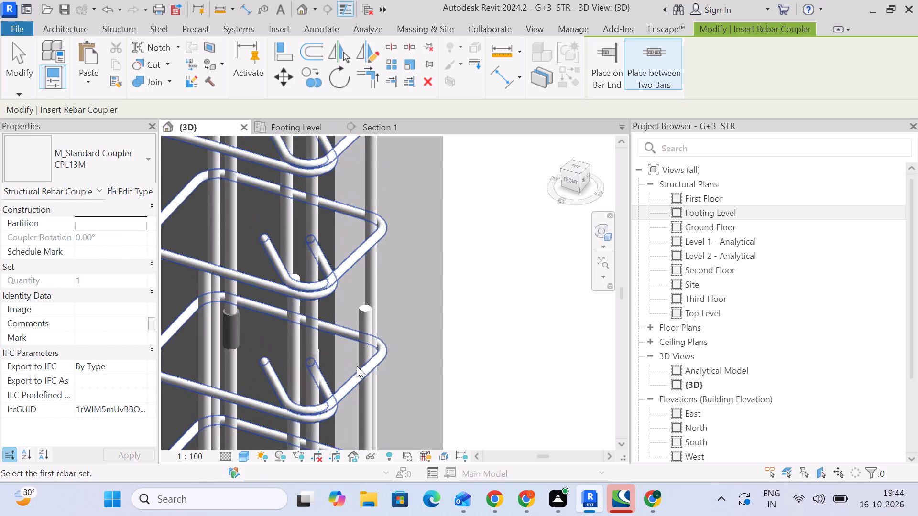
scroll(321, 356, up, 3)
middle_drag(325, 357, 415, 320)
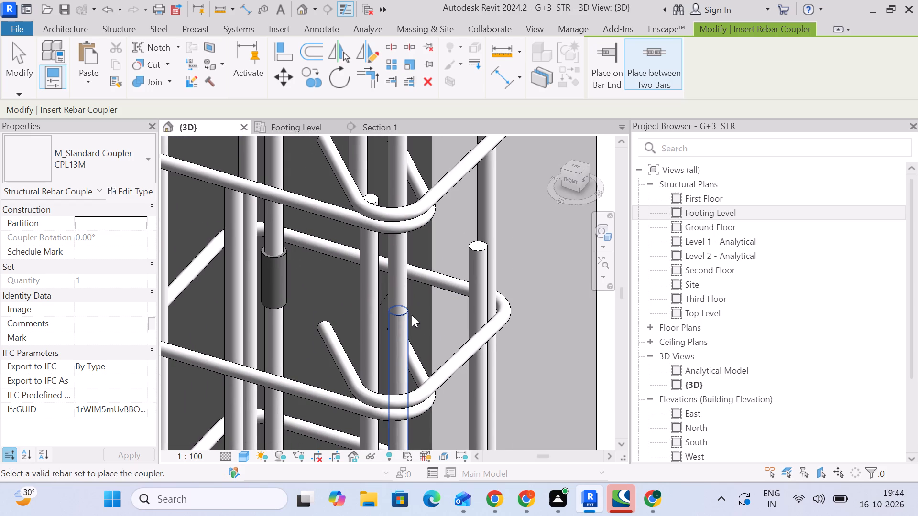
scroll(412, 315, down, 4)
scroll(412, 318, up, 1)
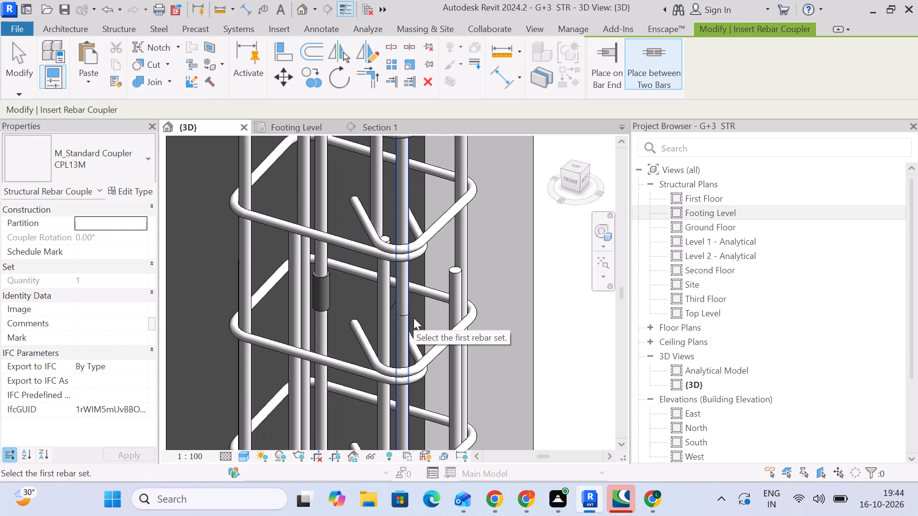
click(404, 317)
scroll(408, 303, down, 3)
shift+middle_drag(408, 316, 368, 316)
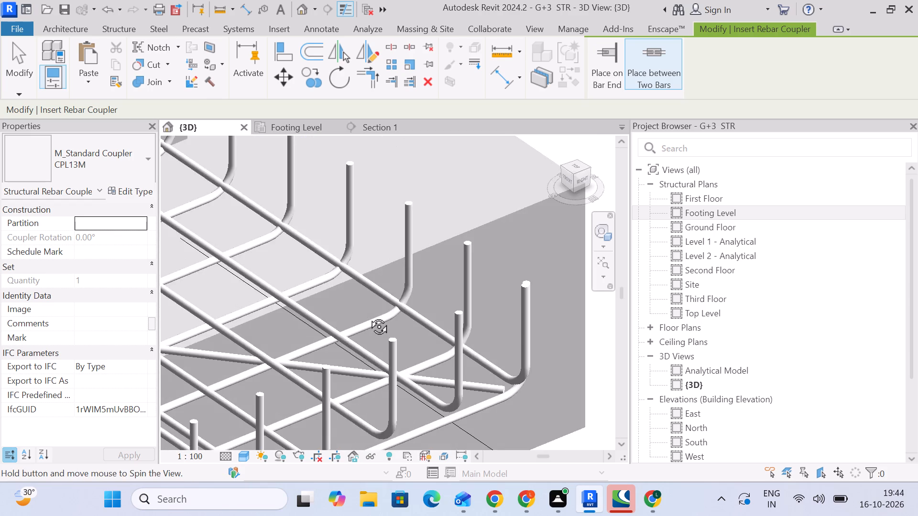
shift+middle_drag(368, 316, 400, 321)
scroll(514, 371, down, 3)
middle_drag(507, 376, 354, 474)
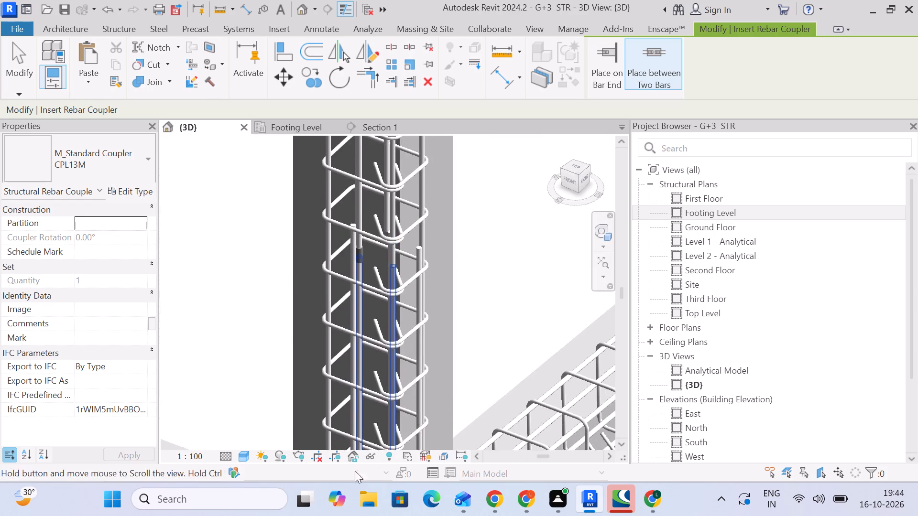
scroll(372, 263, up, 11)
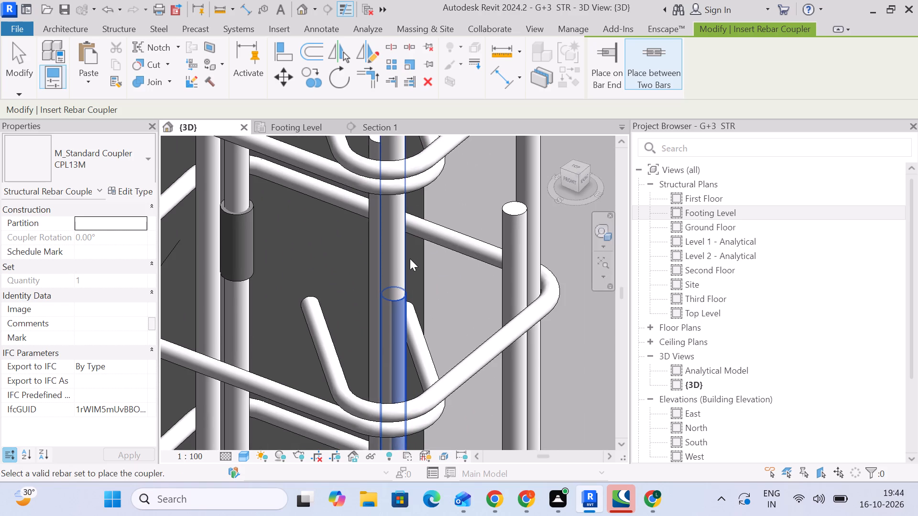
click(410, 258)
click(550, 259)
Place an M_Standard Coupler CPL13M between the two open vertical bar ends just behind the stirrup hooks in the same column.
scroll(531, 306, down, 3)
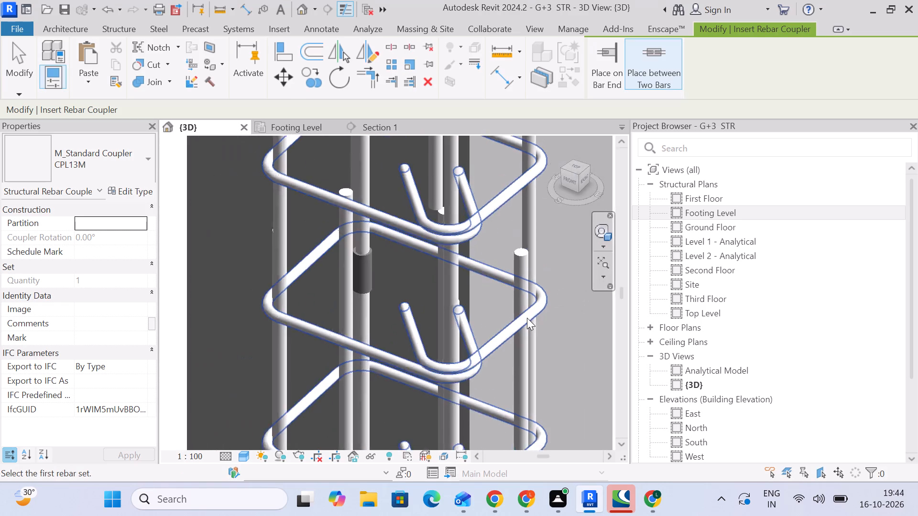
scroll(527, 318, down, 6)
scroll(527, 322, up, 4)
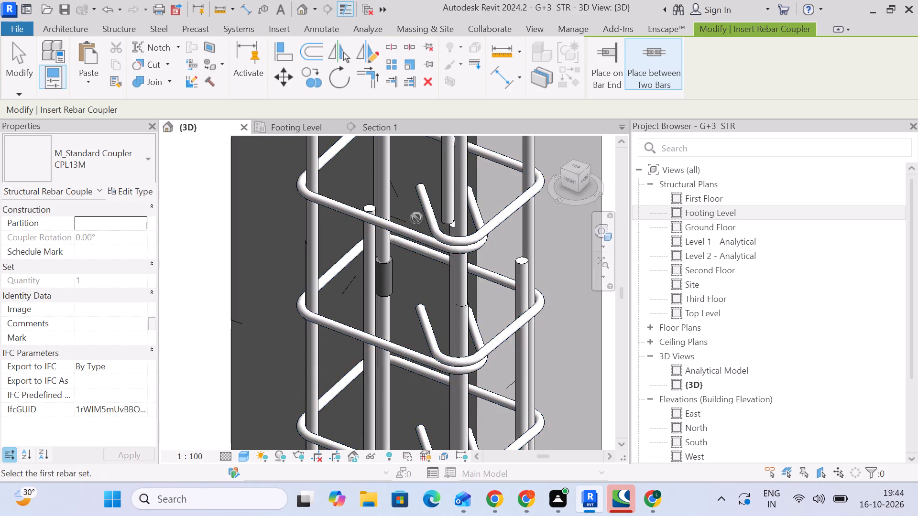
scroll(416, 218, up, 2)
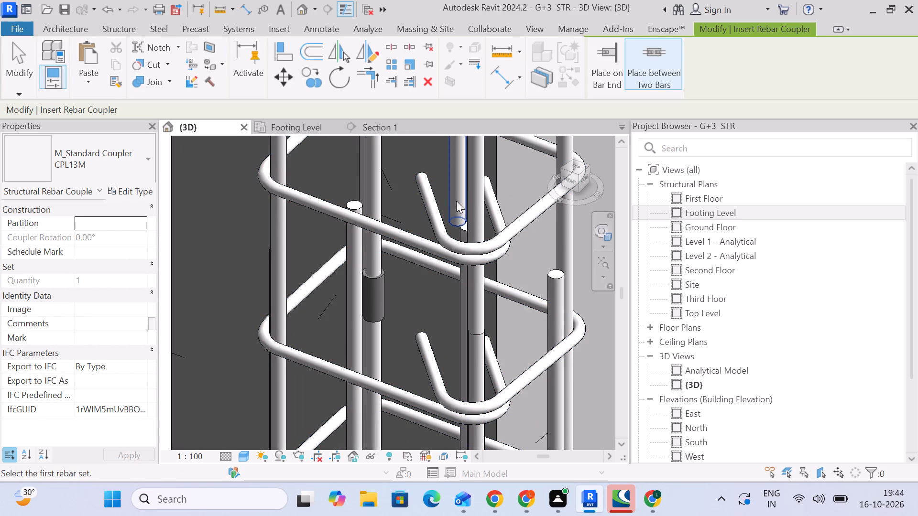
click(456, 201)
click(458, 302)
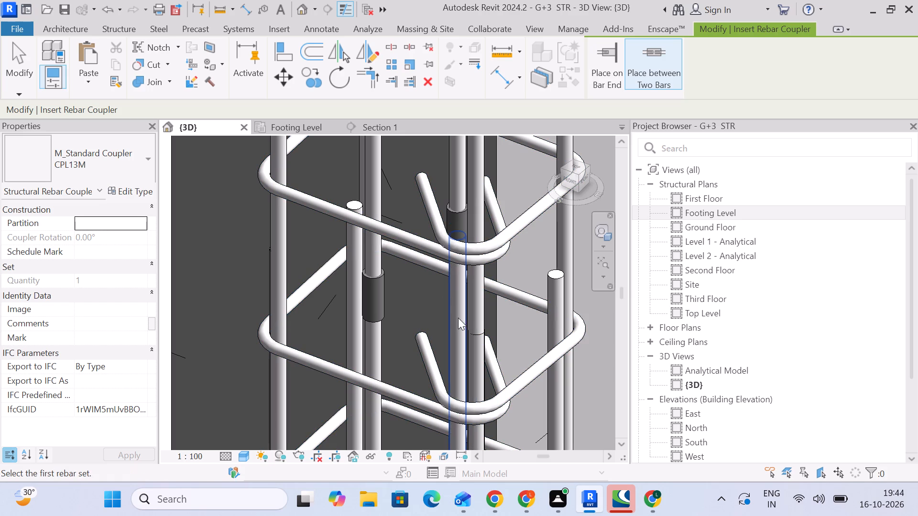
Examine the neighbouring columns around the lower beam joints for vertical bars still without couplers, and end coupler placement.
scroll(459, 322, down, 11)
scroll(324, 269, up, 1)
middle_drag(324, 269, 562, 393)
scroll(562, 393, down, 1)
scroll(509, 374, up, 1)
scroll(432, 354, down, 4)
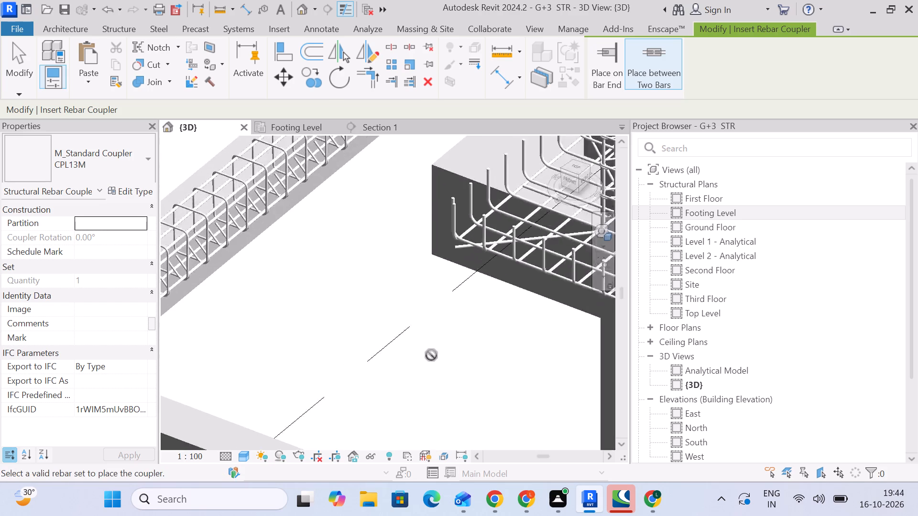
scroll(431, 355, down, 1)
scroll(326, 313, down, 3)
middle_drag(330, 318, 462, 365)
scroll(401, 367, up, 4)
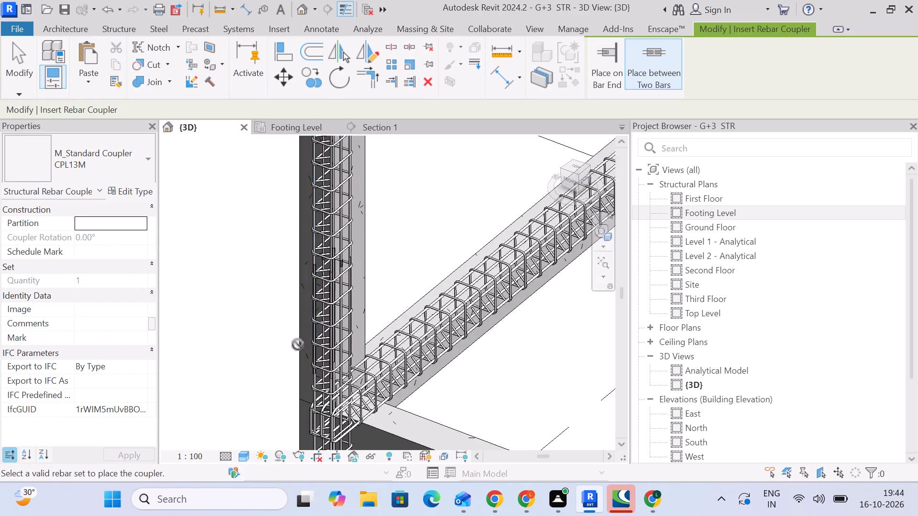
scroll(339, 259, up, 9)
scroll(328, 293, down, 12)
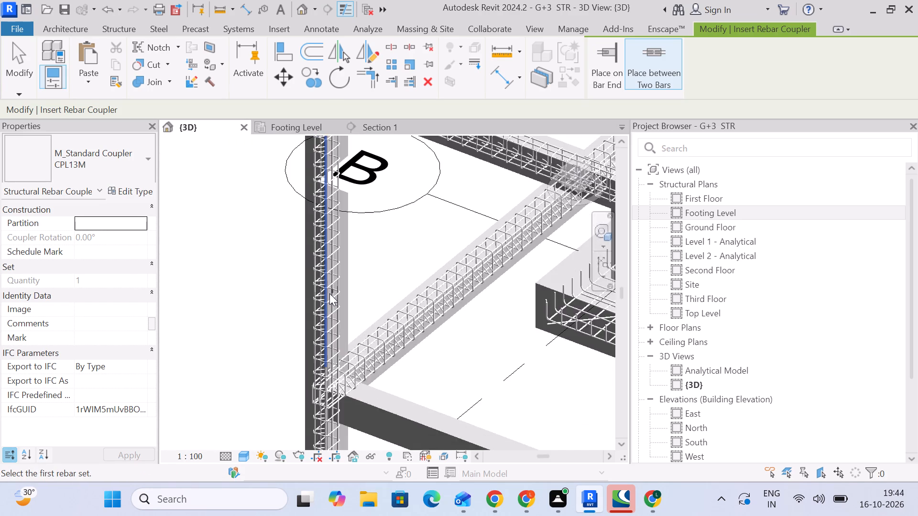
scroll(329, 293, down, 6)
middle_drag(391, 321, 318, 267)
scroll(391, 321, up, 1)
middle_drag(458, 308, 277, 248)
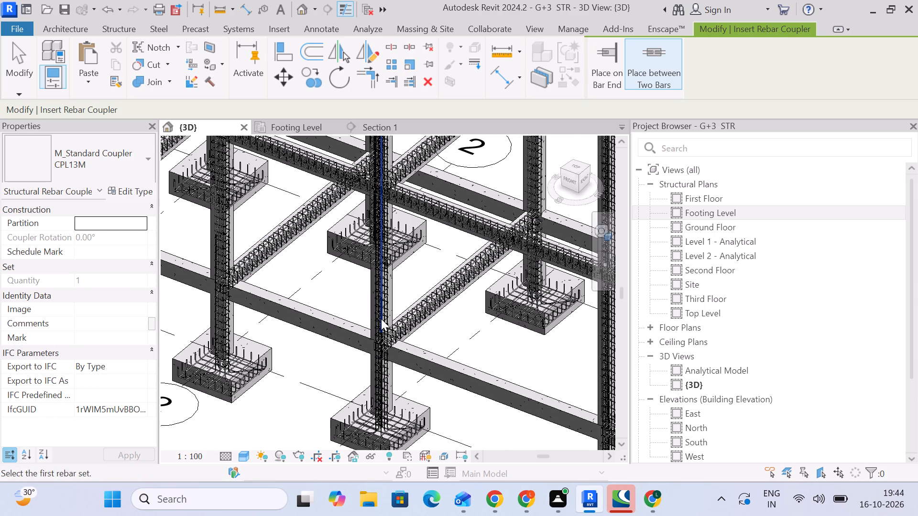
middle_drag(411, 332, 391, 295)
drag(26, 49, 26, 54)
Examine the lower beams across the whole frame for members without reinforcement, including from the top and home orientations.
scroll(275, 319, down, 5)
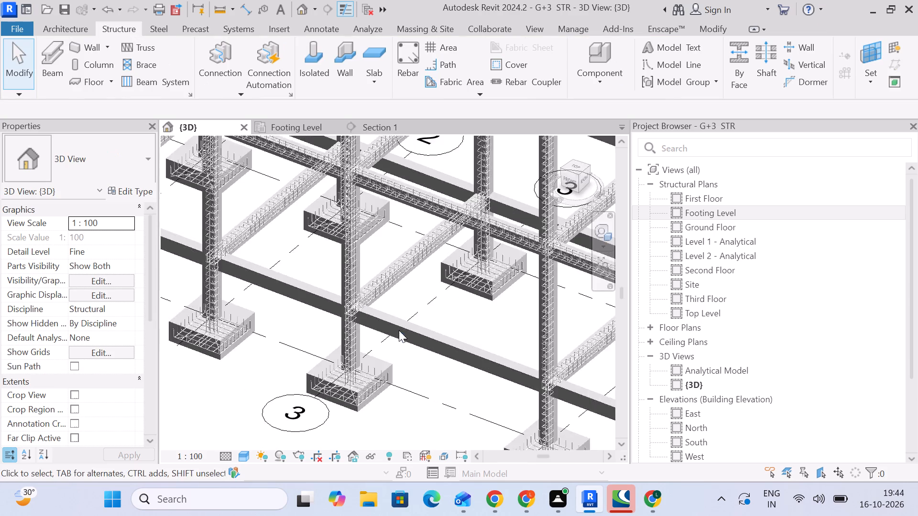
middle_drag(404, 332, 366, 307)
scroll(372, 311, down, 2)
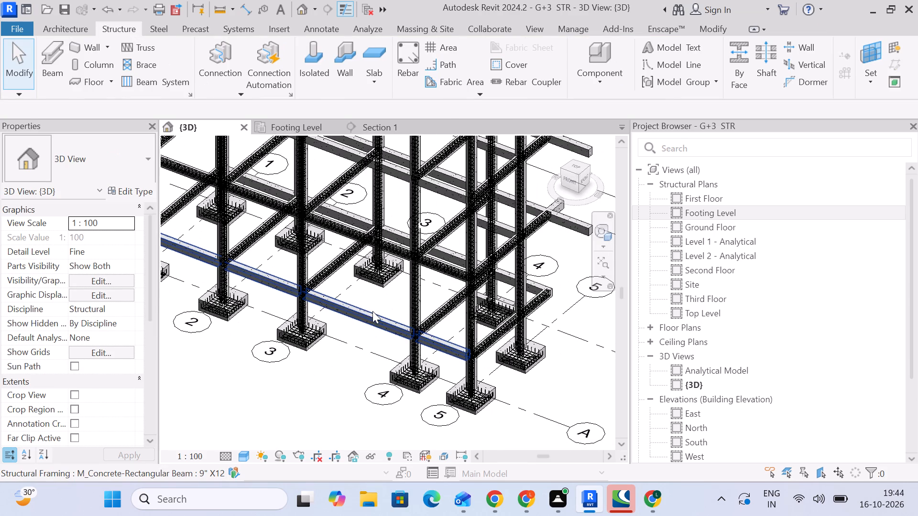
scroll(372, 311, down, 1)
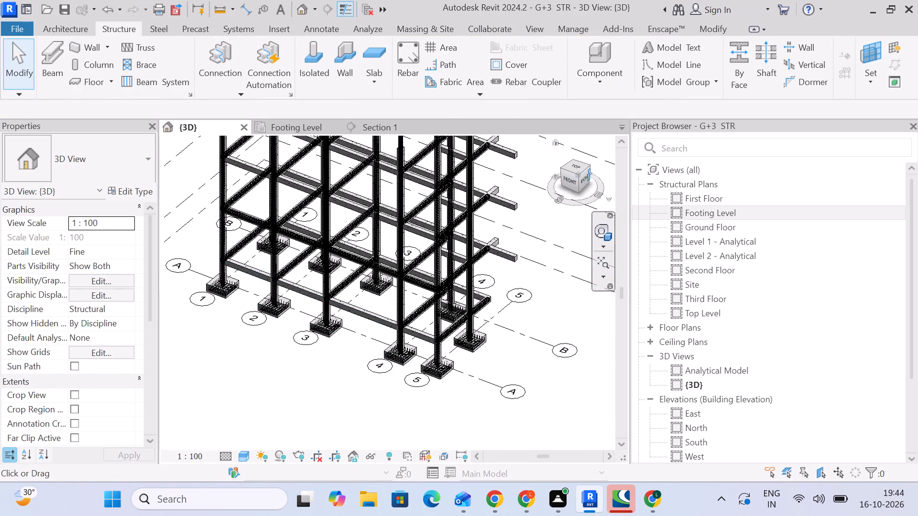
click(576, 169)
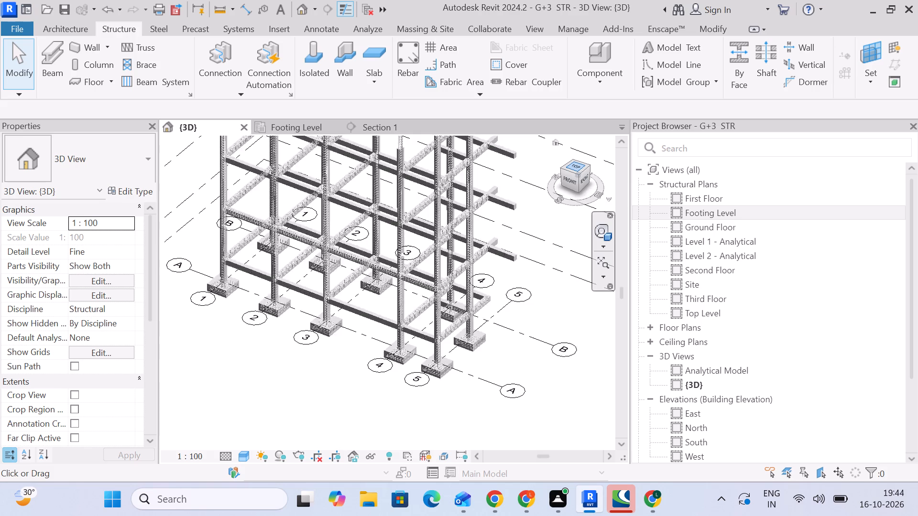
click(557, 147)
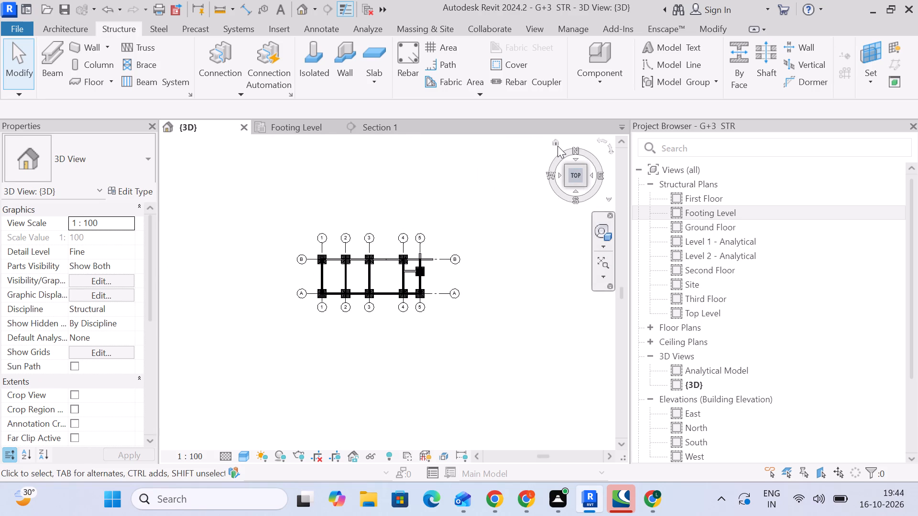
click(557, 142)
Open the Section 1 view at the Ground Floor and First Floor beams.
click(350, 119)
click(370, 126)
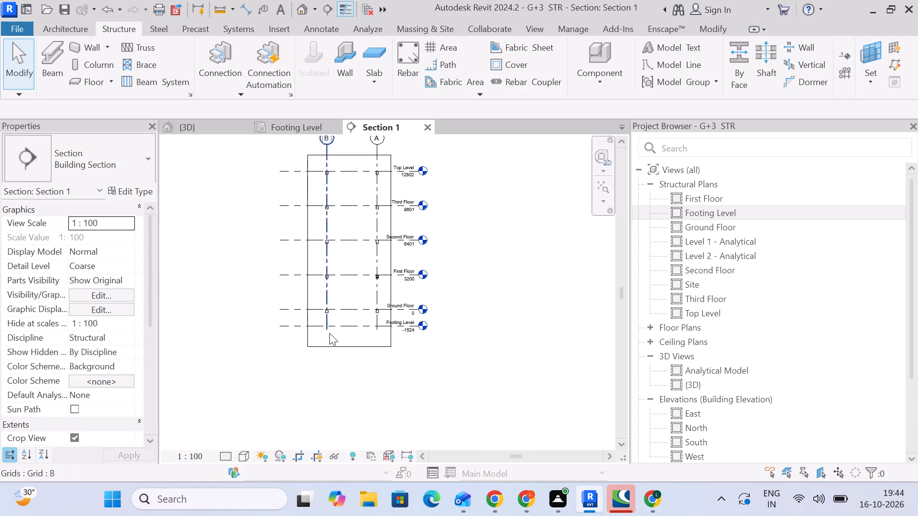
scroll(329, 333, up, 5)
scroll(306, 285, up, 5)
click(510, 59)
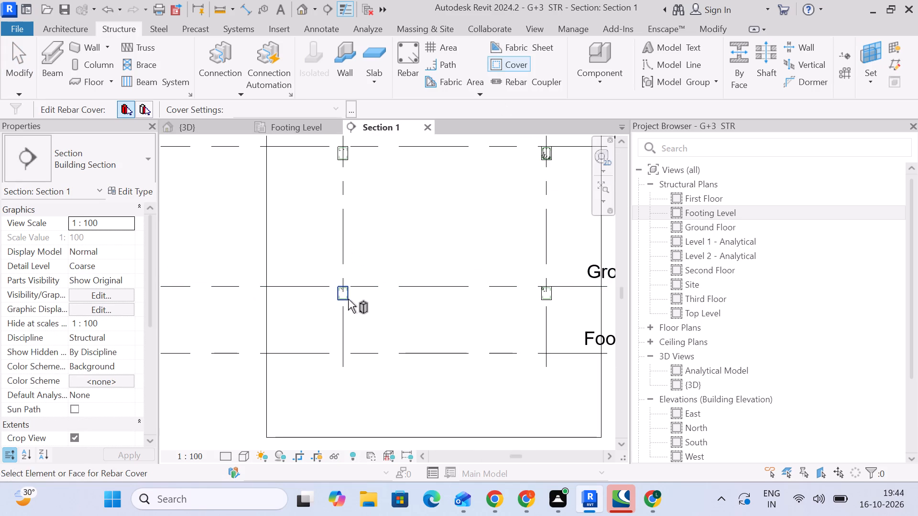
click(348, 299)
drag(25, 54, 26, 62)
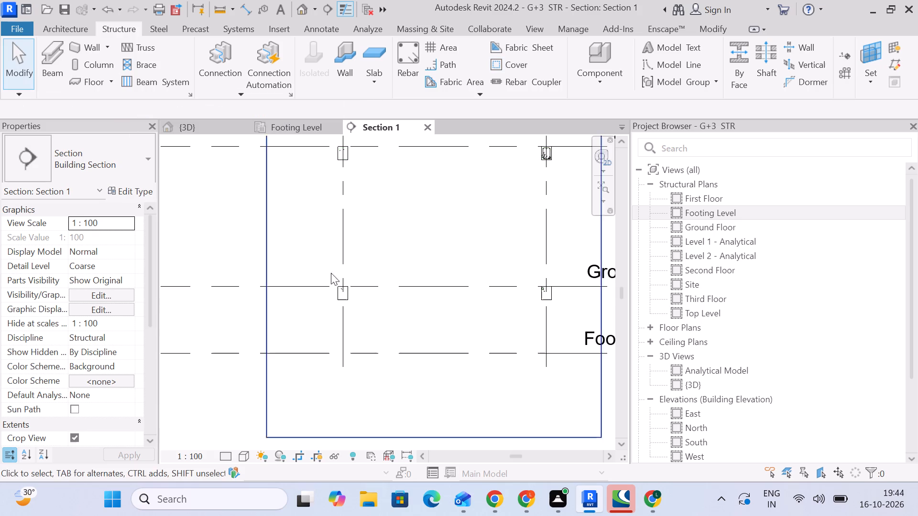
Copy only the structural rebar of the First Floor beam at grid A to the Ground Floor beam at grid A, with Multiple enabled.
middle_drag(502, 236, 402, 284)
drag(423, 167, 460, 230)
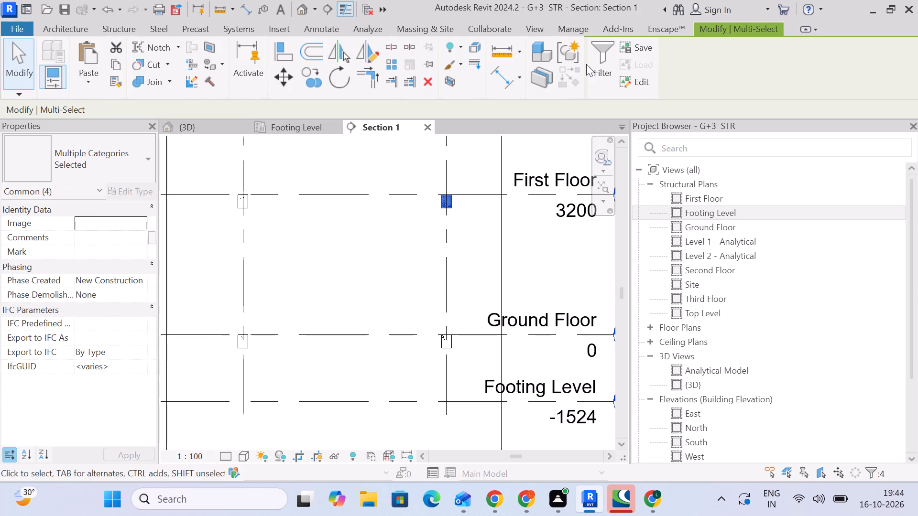
click(586, 64)
click(594, 64)
click(547, 182)
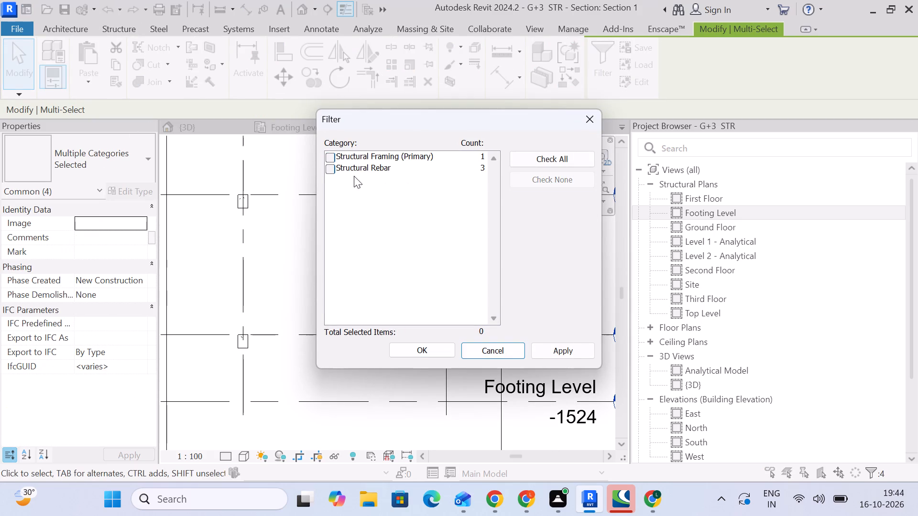
click(331, 168)
click(410, 357)
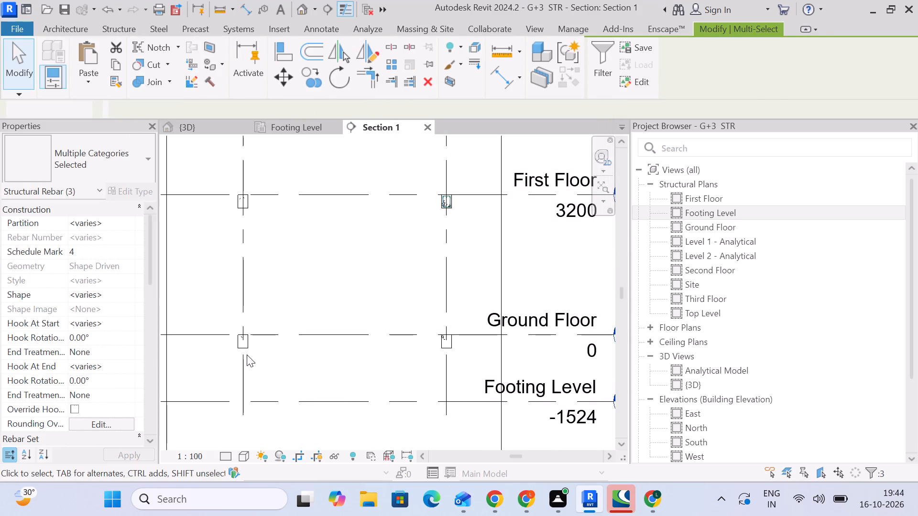
middle_drag(247, 355, 268, 254)
middle_drag(382, 284, 349, 347)
middle_drag(437, 198, 404, 245)
scroll(263, 133, up, 1)
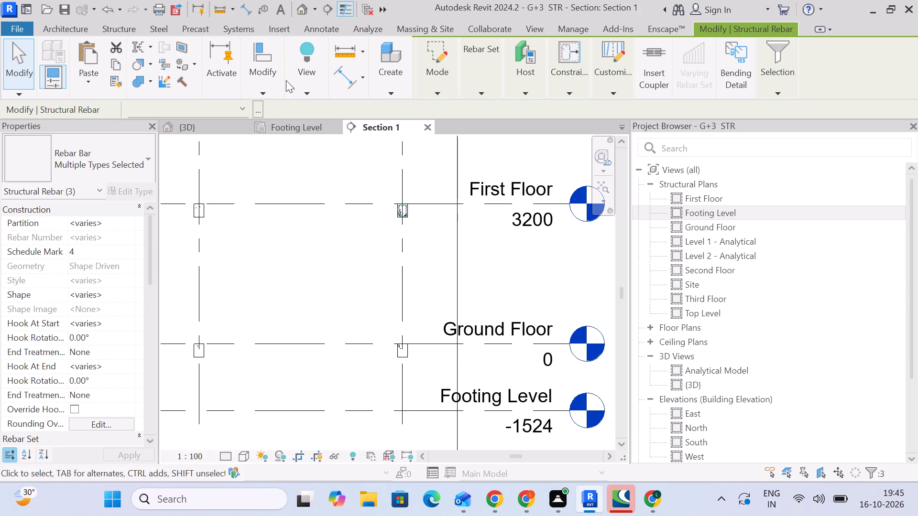
drag(261, 87, 264, 94)
drag(274, 142, 285, 144)
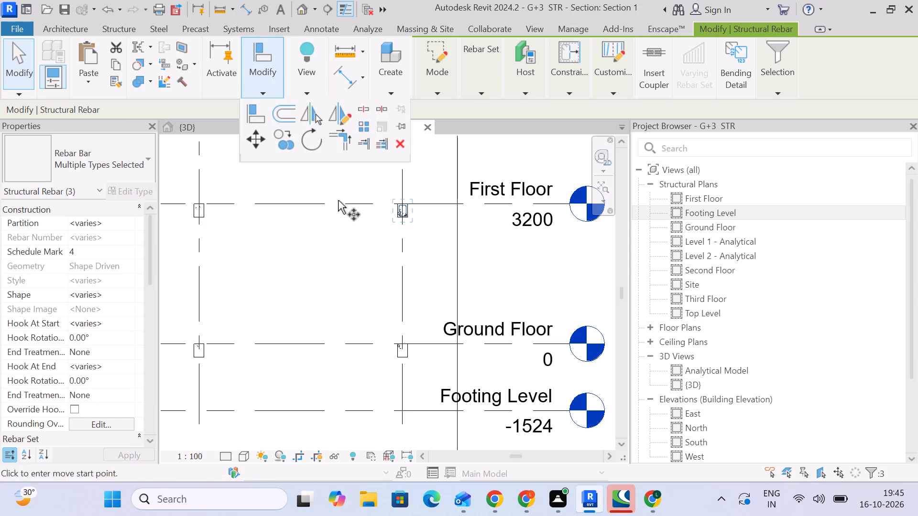
scroll(363, 216, up, 10)
scroll(418, 237, up, 7)
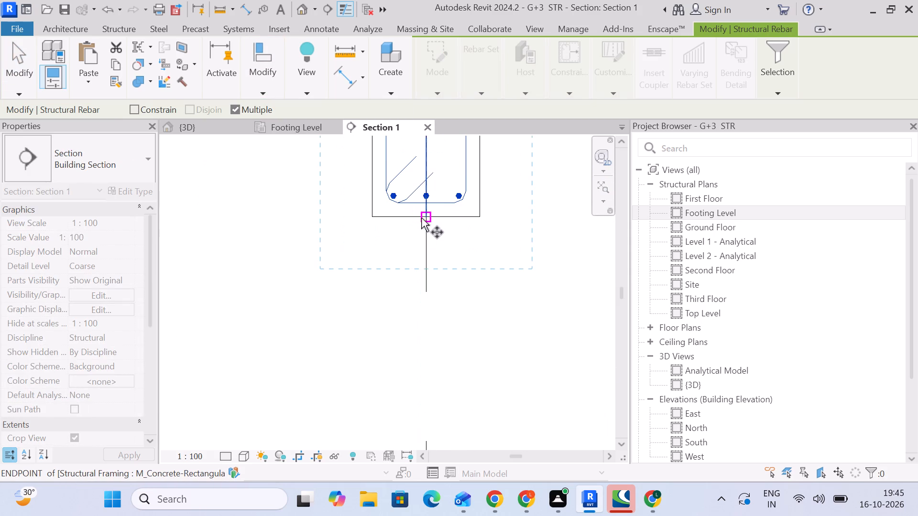
click(427, 215)
scroll(440, 266, down, 8)
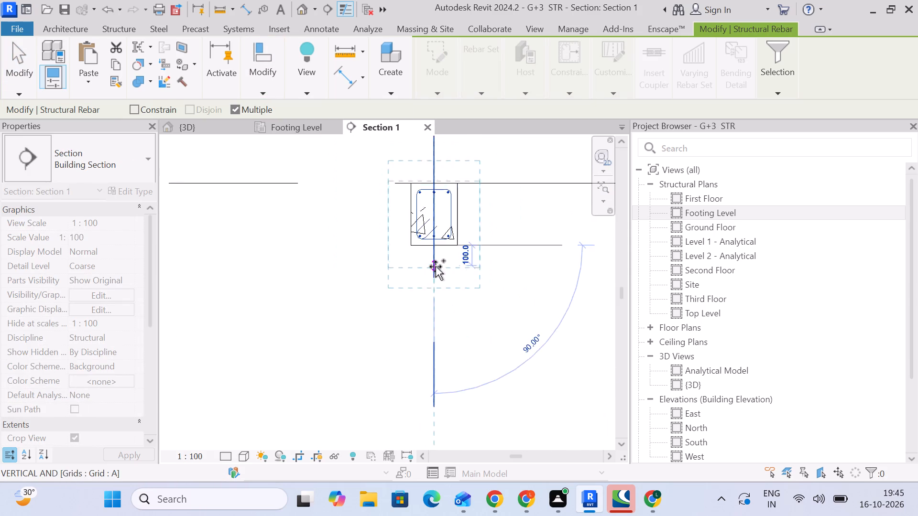
scroll(436, 267, down, 10)
middle_drag(451, 316, 431, 159)
scroll(419, 261, up, 5)
scroll(426, 205, up, 6)
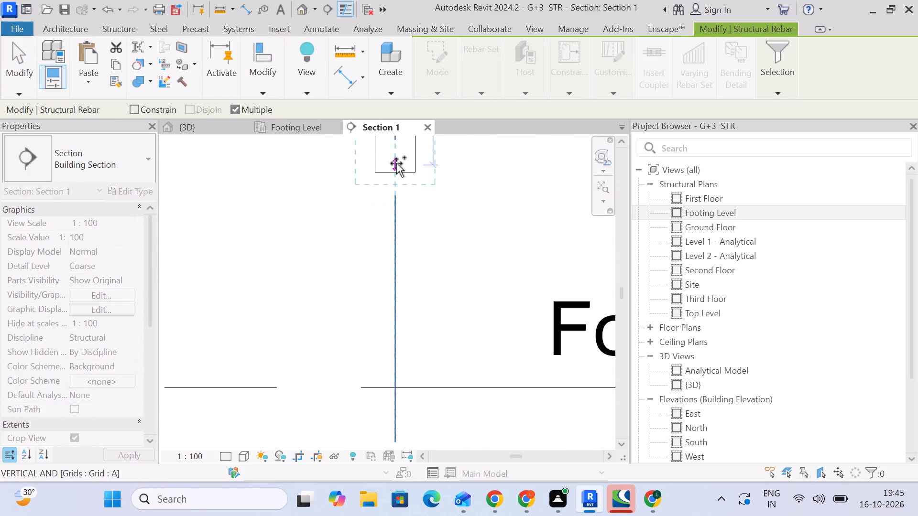
click(395, 172)
Place another copy of the beam rebar in the Ground Floor beam at grid B, aligned to its bottom midpoint.
middle_drag(295, 211, 331, 244)
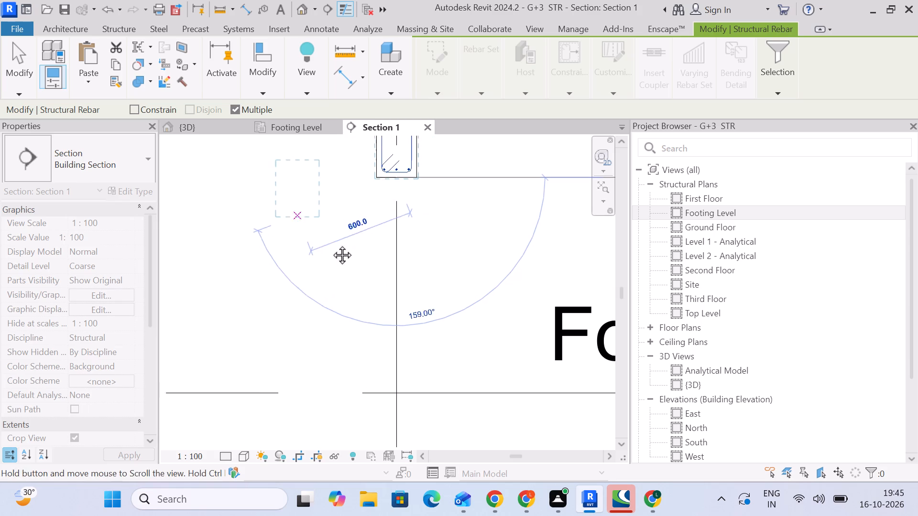
middle_drag(331, 244, 471, 317)
middle_drag(262, 269, 617, 270)
scroll(356, 267, down, 5)
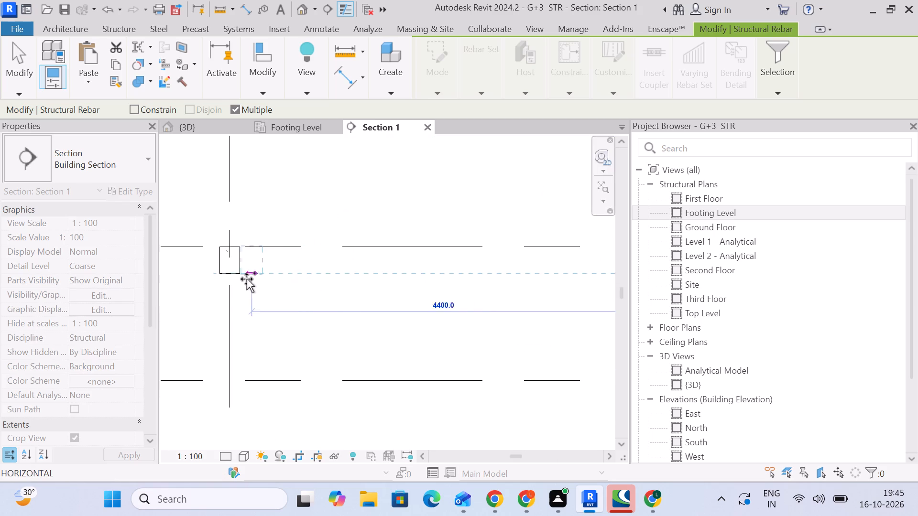
scroll(247, 279, up, 4)
middle_drag(246, 279, 450, 310)
scroll(422, 311, up, 4)
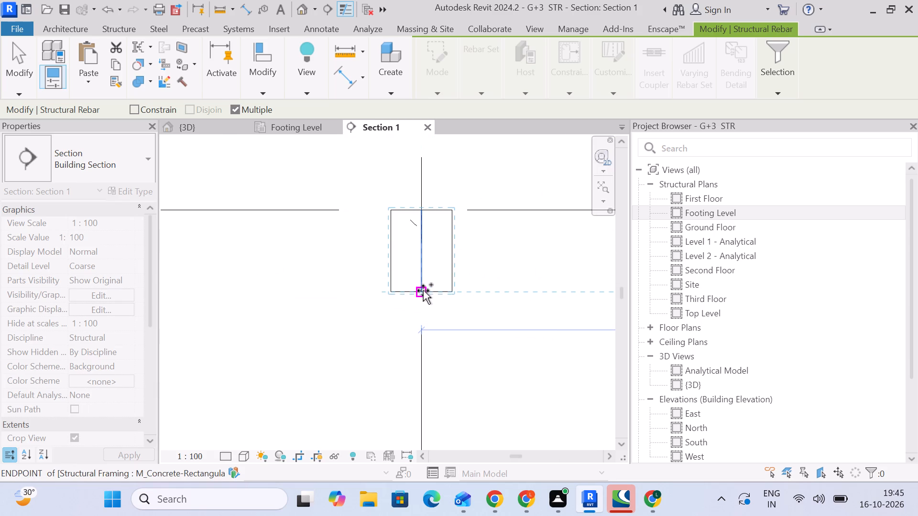
click(421, 290)
Place another copy of the beam rebar in the First Floor beam at grid B, aligned to its bottom midpoint.
scroll(425, 290, down, 18)
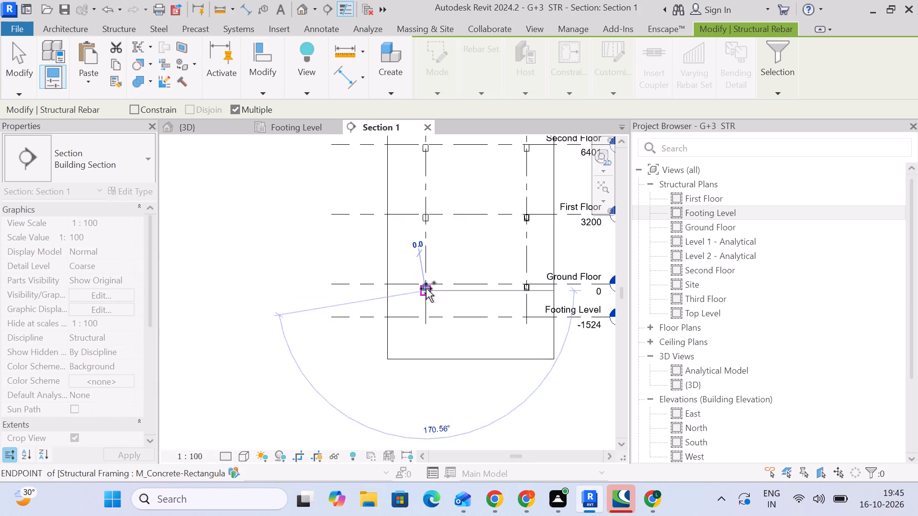
middle_drag(433, 235, 405, 305)
scroll(405, 305, up, 5)
scroll(382, 274, up, 10)
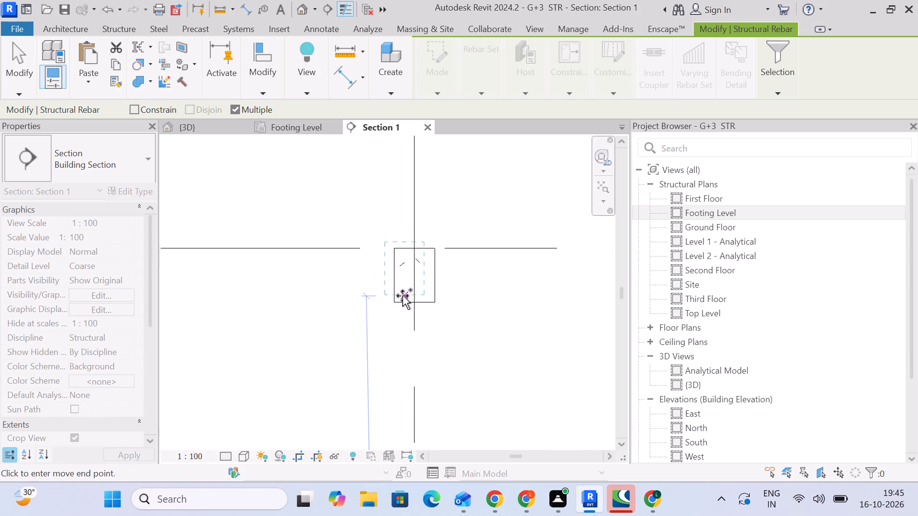
click(413, 301)
Place a copy of the beam rebar in the Second Floor beam at grid B, aligned to its bottom midpoint.
scroll(424, 279, down, 10)
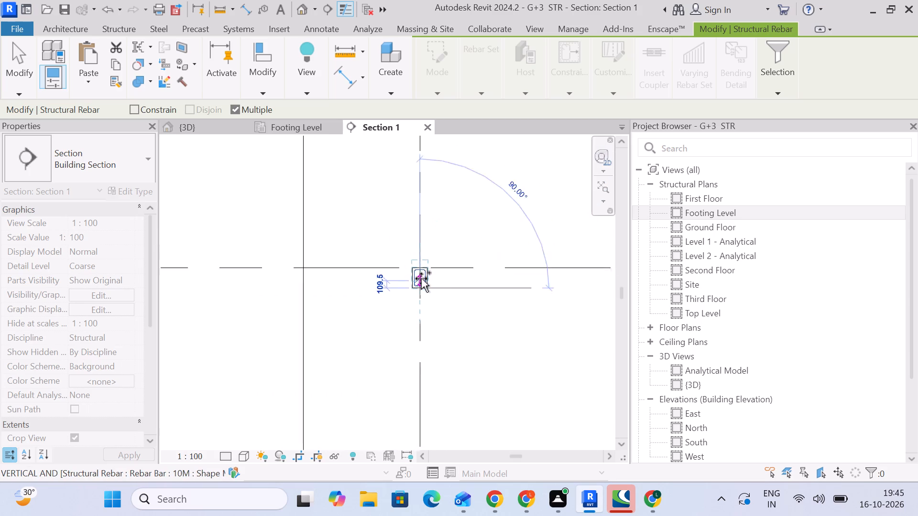
scroll(421, 279, down, 1)
middle_drag(430, 246, 403, 347)
scroll(377, 248, up, 9)
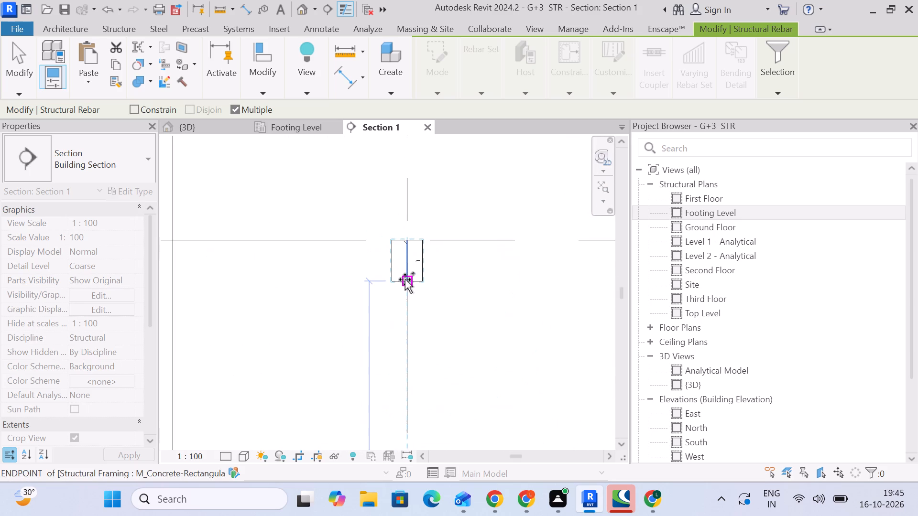
click(405, 279)
Place a copy of the beam rebar in the Second Floor beam at grid A, aligned to its bottom midpoint.
scroll(536, 292, down, 5)
middle_drag(535, 294, 245, 258)
scroll(500, 251, up, 4)
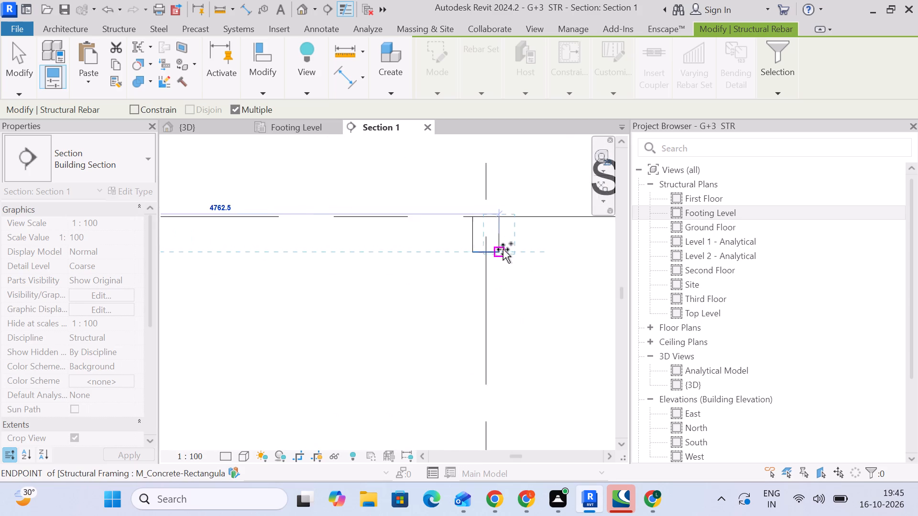
scroll(498, 251, up, 5)
click(472, 252)
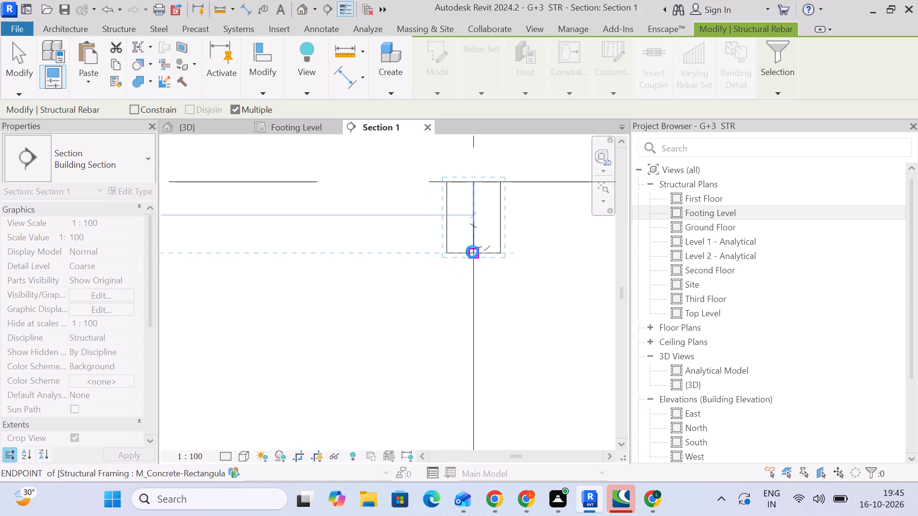
Place a copy of the beam rebar in the Third Floor beam at grid A, aligned to its bottom midpoint.
scroll(472, 252, down, 6)
scroll(480, 200, up, 1)
middle_drag(481, 190, 461, 346)
middle_drag(459, 236, 459, 373)
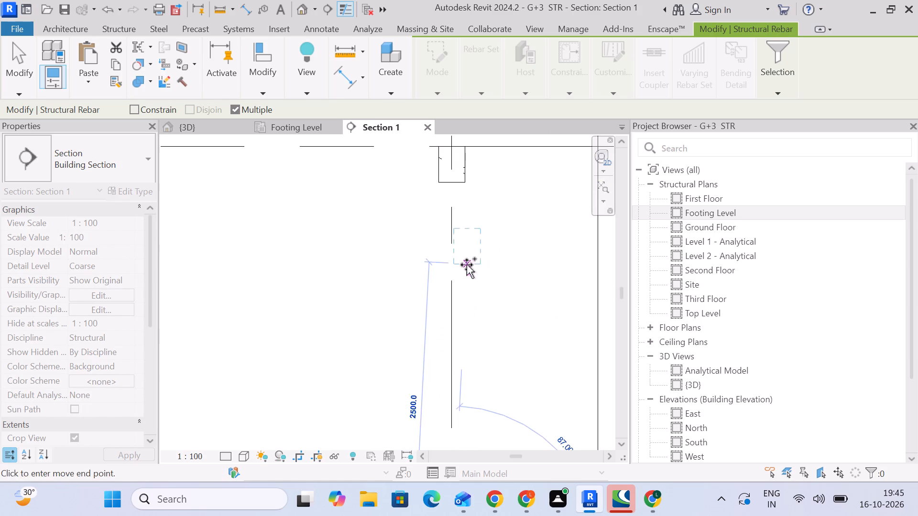
middle_drag(464, 197, 456, 343)
scroll(455, 344, up, 4)
click(436, 315)
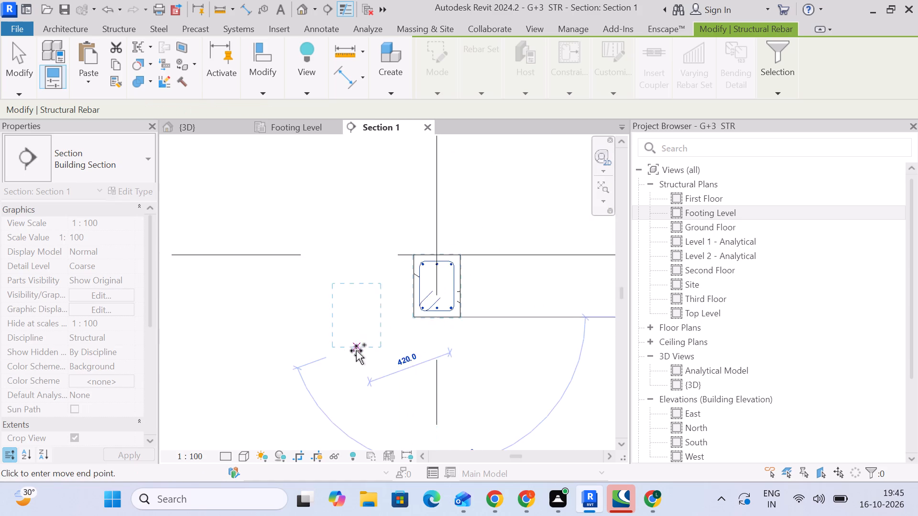
Place a copy of the beam rebar in the Third Floor beam at grid B, aligned to its bottom midpoint.
scroll(356, 351, down, 12)
middle_drag(327, 355, 586, 287)
scroll(487, 274, up, 5)
scroll(426, 292, up, 2)
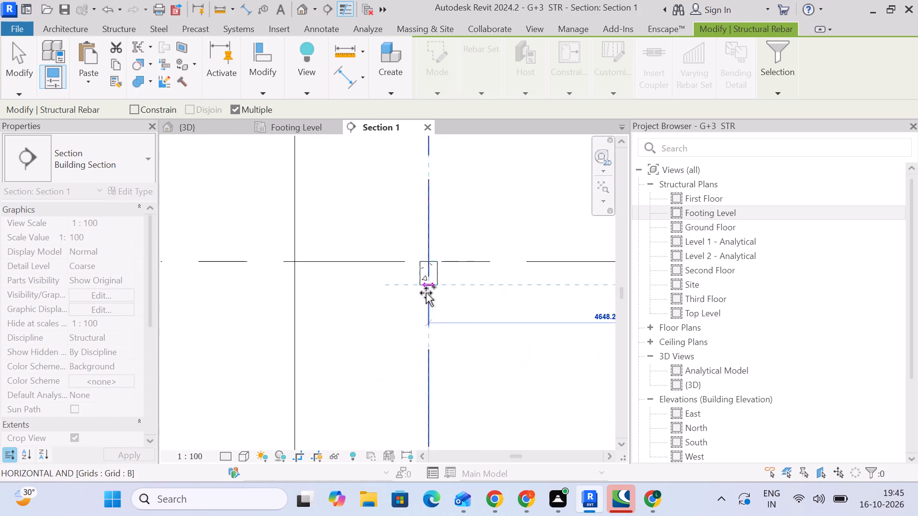
scroll(426, 293, up, 3)
click(431, 279)
Place a copy of the beam rebar in the Top Level beam at grid B, aligned to its bottom midpoint.
scroll(436, 272, down, 6)
scroll(524, 157, up, 1)
middle_drag(518, 172, 475, 392)
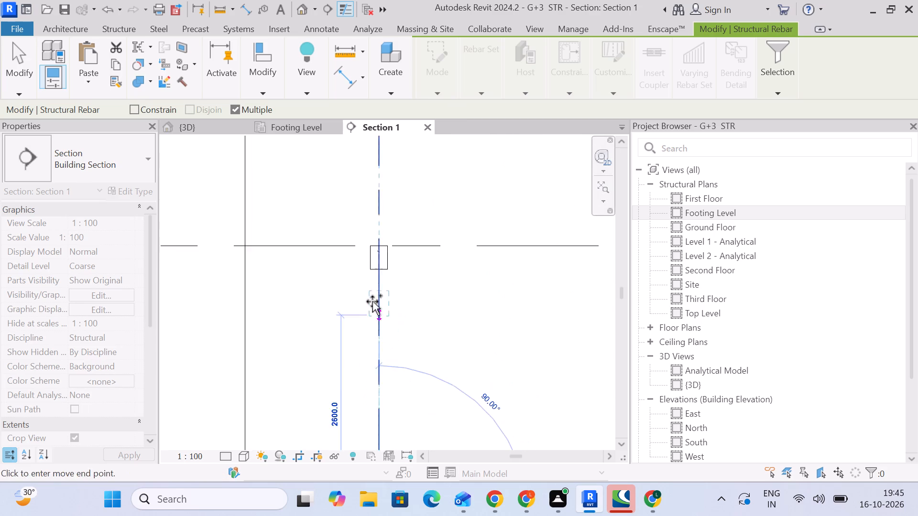
scroll(372, 290, up, 4)
click(382, 260)
Place the final copy of the beam rebar in the Top Level beam at grid A and finish the copy operation.
scroll(499, 312, down, 6)
middle_drag(513, 322, 249, 298)
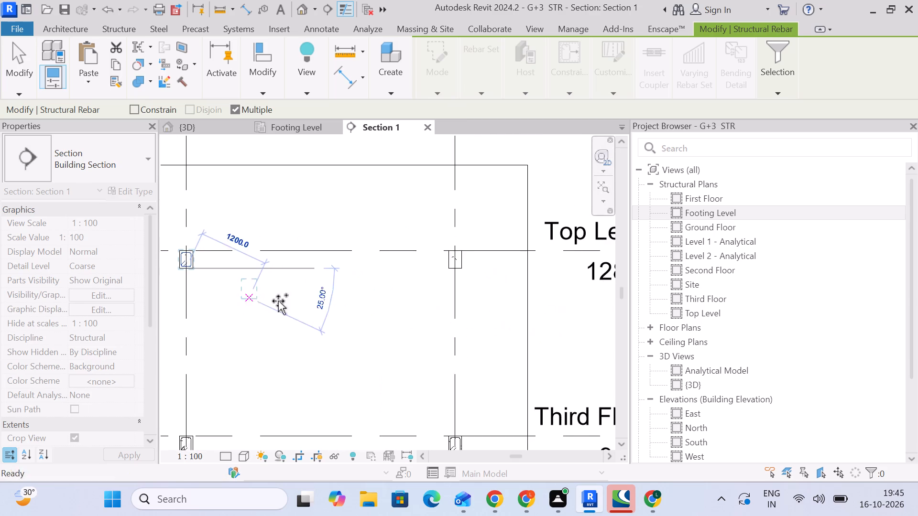
middle_drag(500, 306, 442, 305)
scroll(441, 298, up, 4)
scroll(392, 255, up, 4)
click(346, 255)
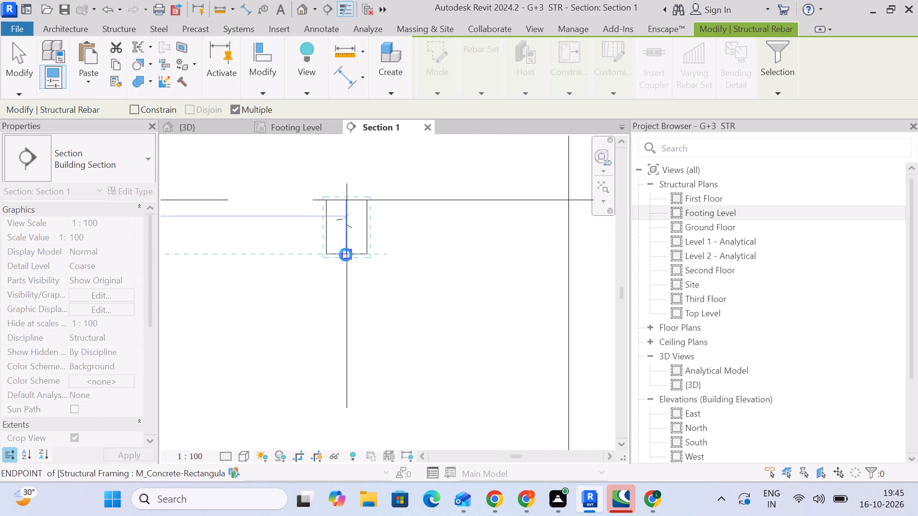
scroll(346, 259, down, 17)
middle_drag(355, 283, 417, 185)
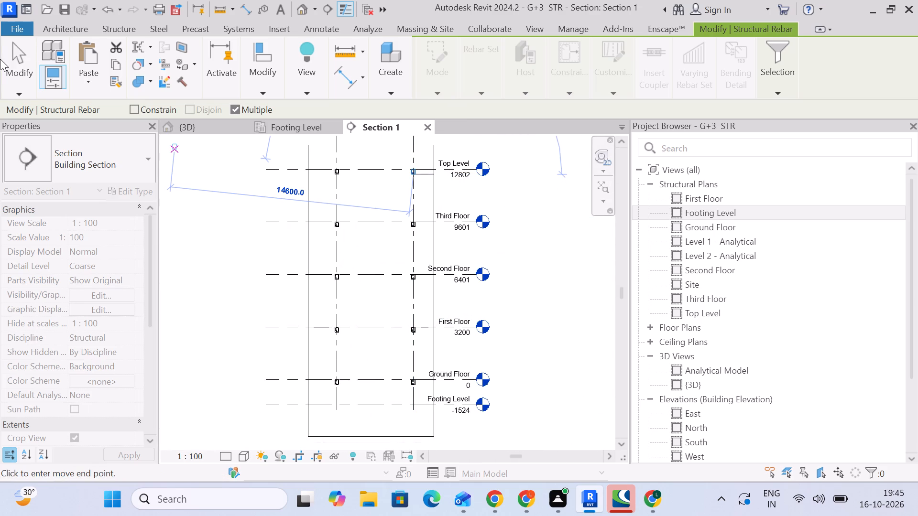
click(3, 58)
click(21, 67)
scroll(442, 339, down, 5)
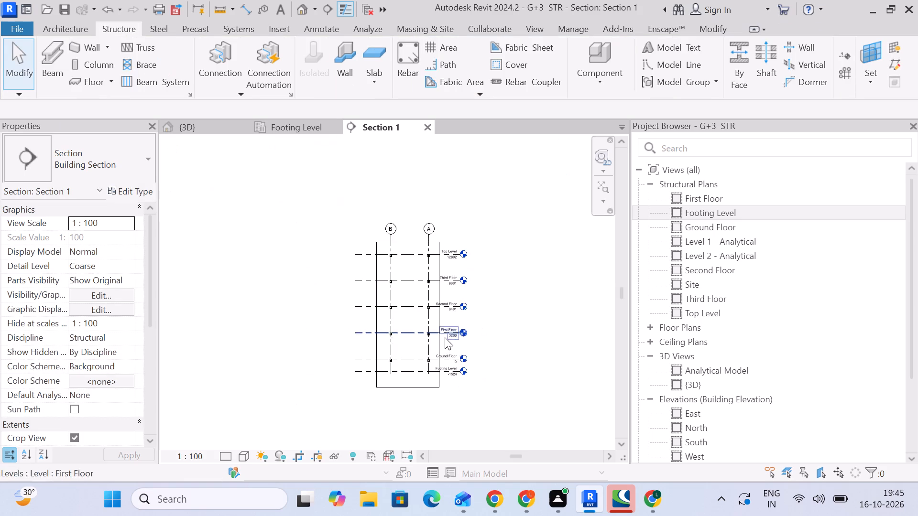
middle_drag(445, 337, 390, 306)
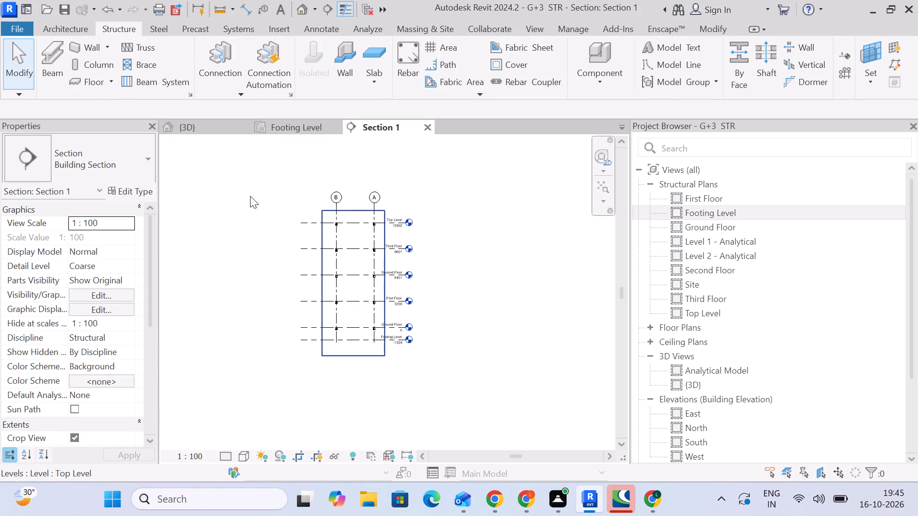
Examine the reinforcement of the projecting beam ends near grid 5 in the 3D view.
click(192, 134)
scroll(424, 270, up, 5)
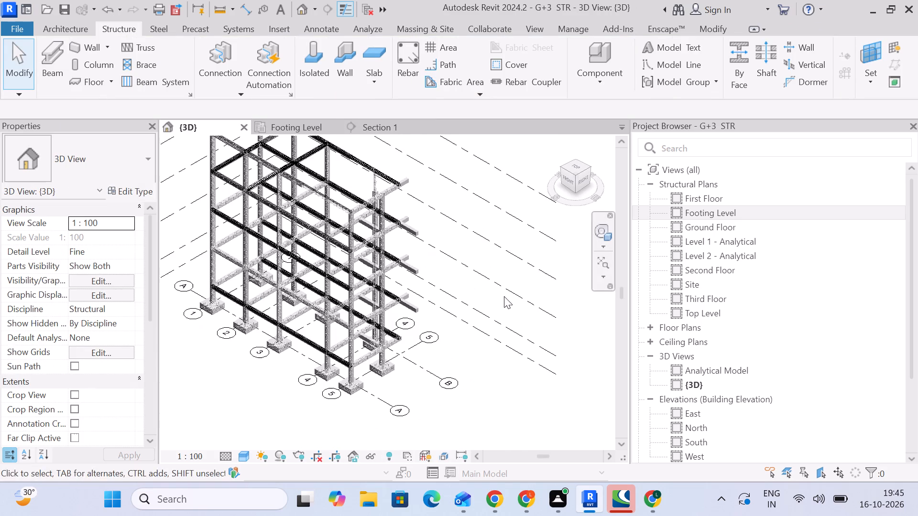
scroll(433, 201, up, 5)
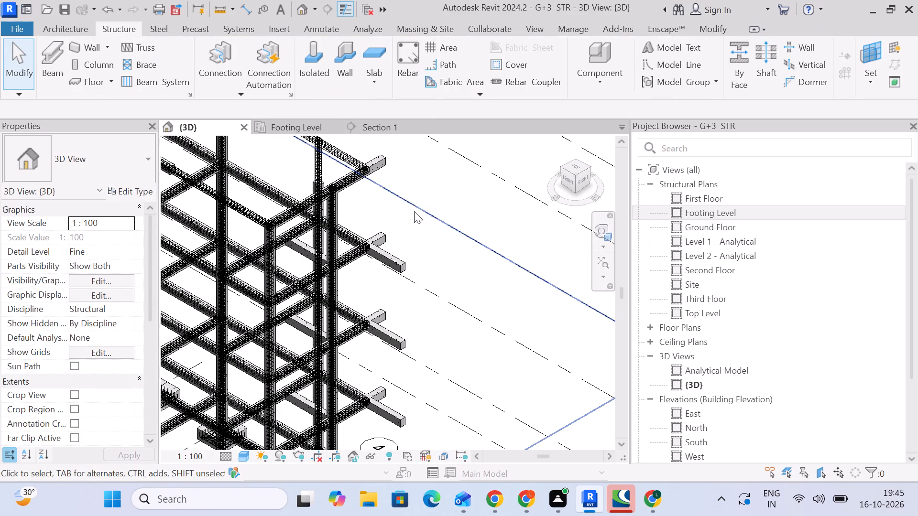
middle_drag(392, 290, 376, 204)
scroll(339, 324, up, 4)
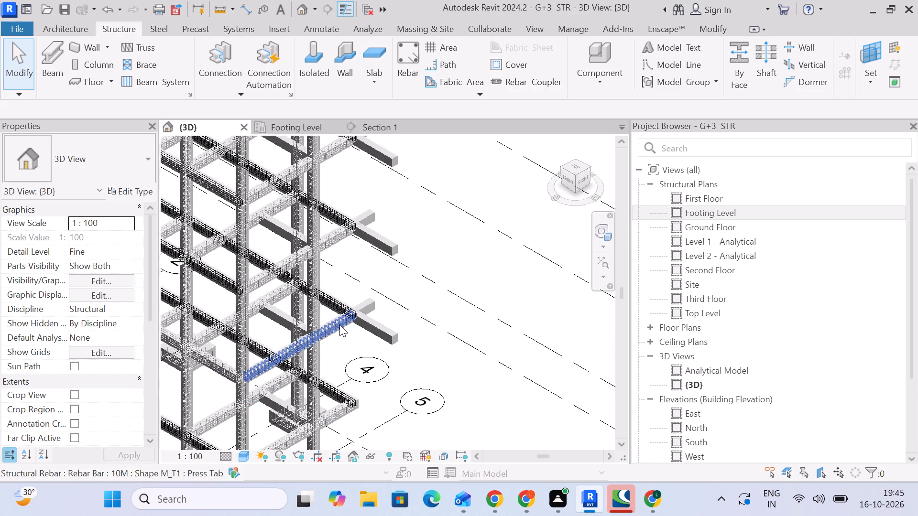
click(340, 319)
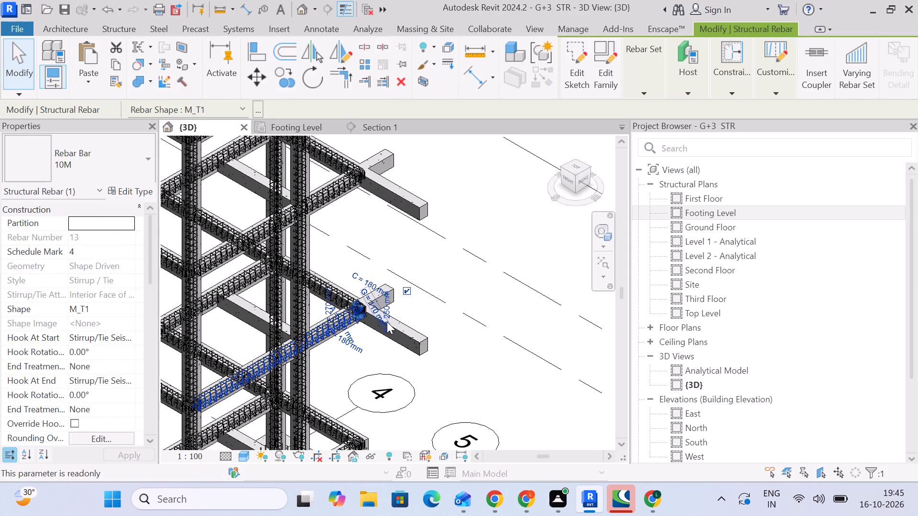
click(460, 333)
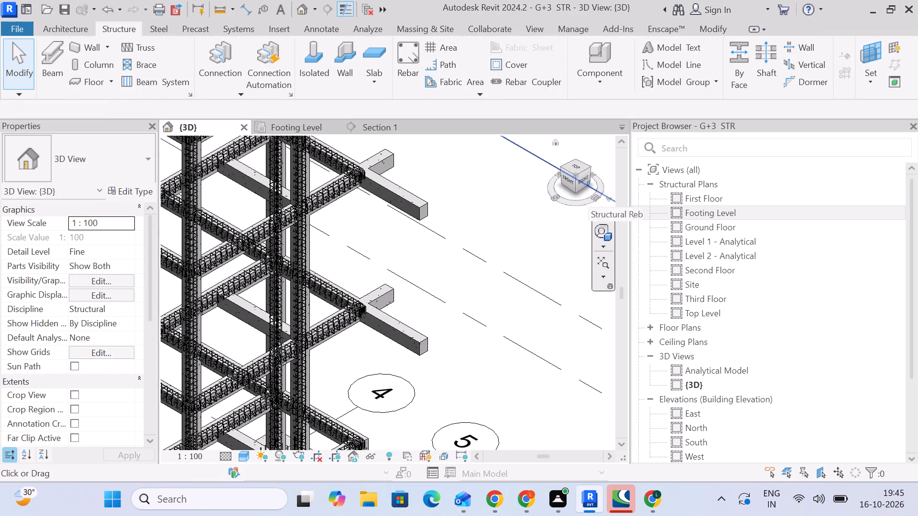
In the right-side orientation, stretch the 13M BEAM ROD rebar set from the column joint to near the free end of the beam overhang.
click(584, 180)
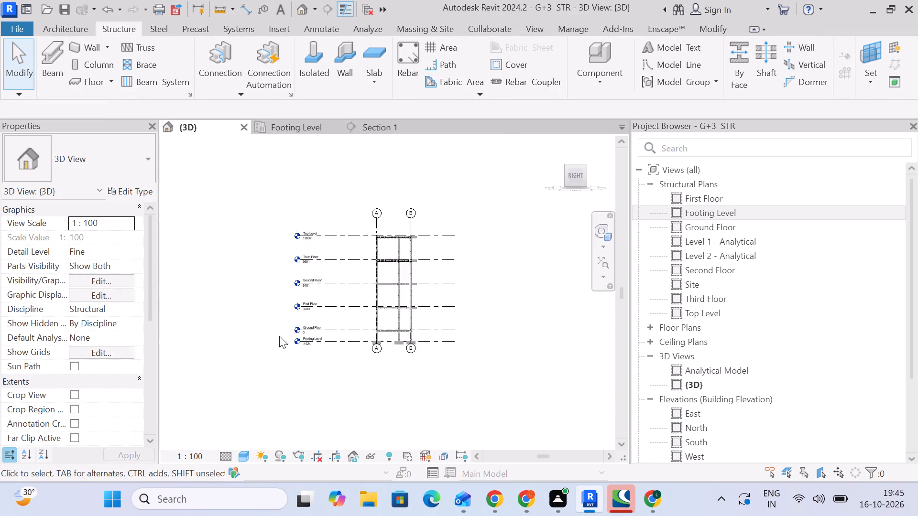
scroll(399, 359, up, 4)
scroll(424, 325, up, 16)
middle_drag(482, 376, 396, 368)
scroll(332, 315, down, 6)
scroll(389, 268, up, 1)
middle_drag(388, 269, 371, 436)
scroll(307, 296, up, 10)
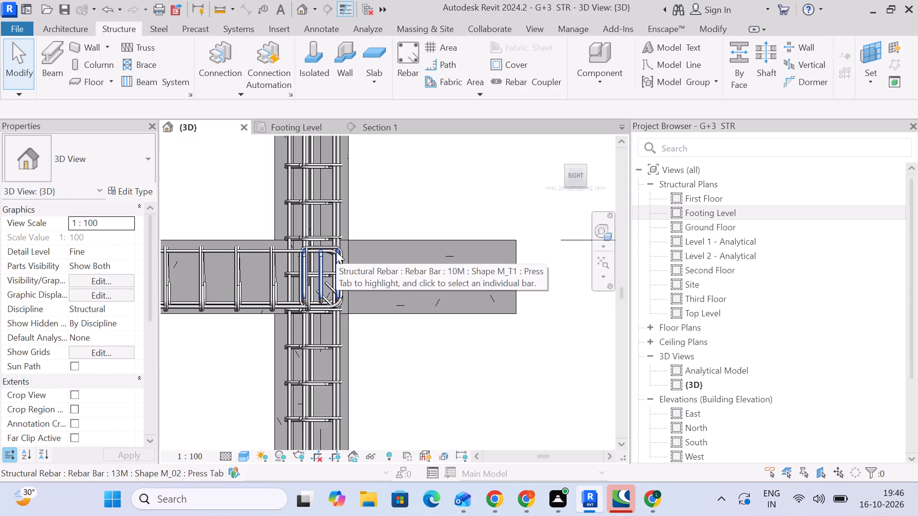
click(336, 251)
scroll(339, 257, up, 4)
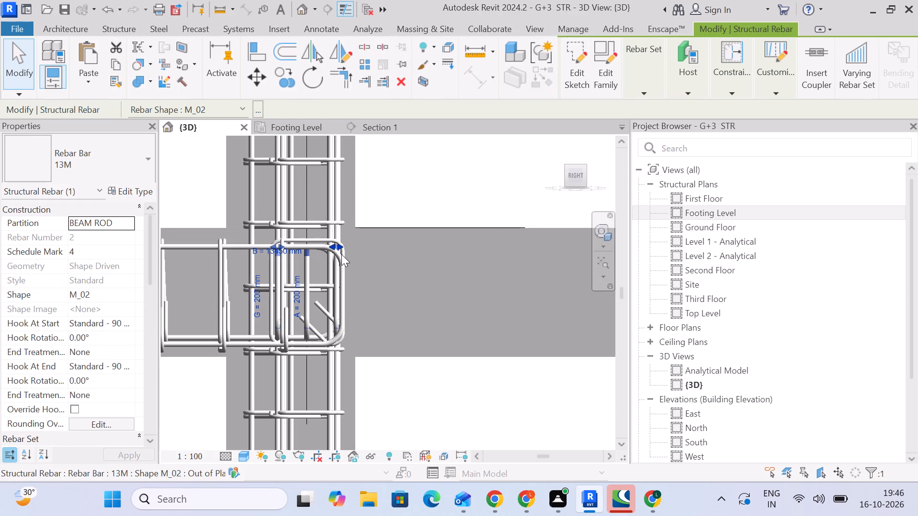
drag(339, 246, 463, 252)
scroll(465, 257, down, 3)
middle_drag(465, 267, 377, 264)
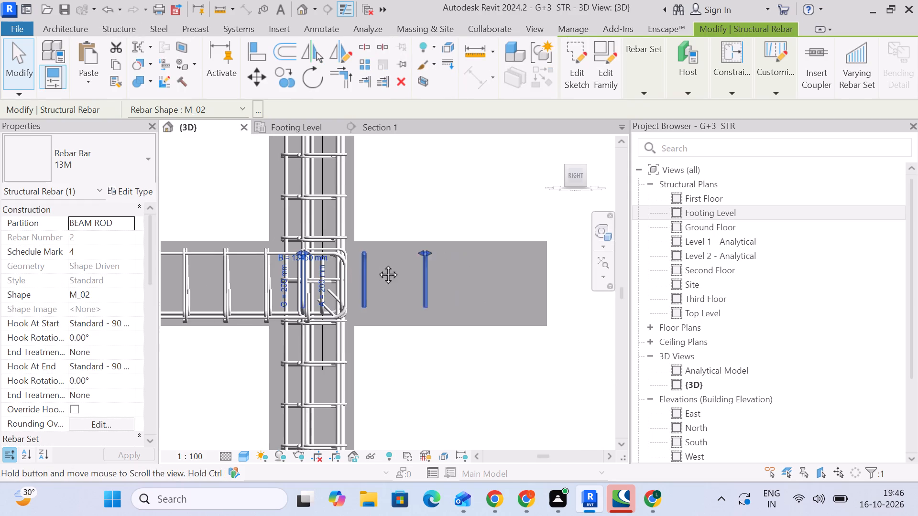
middle_drag(377, 264, 365, 261)
drag(366, 244, 446, 244)
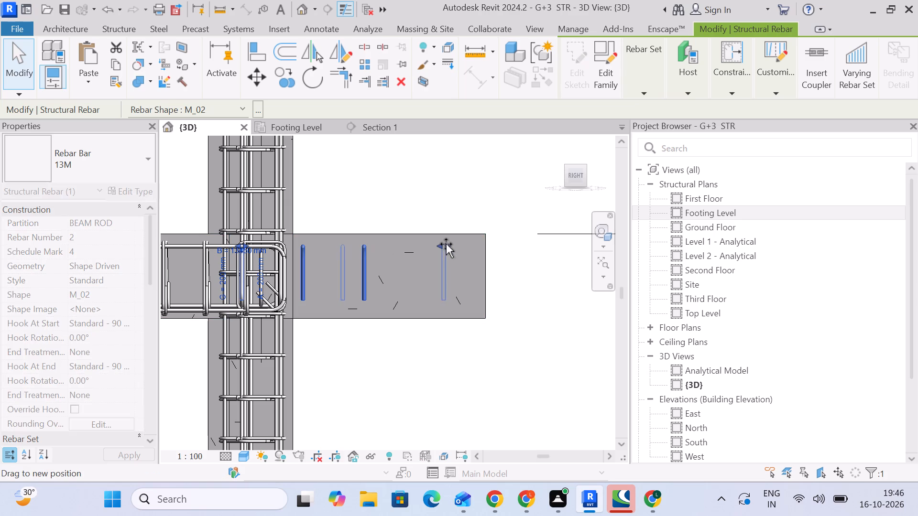
drag(446, 244, 469, 244)
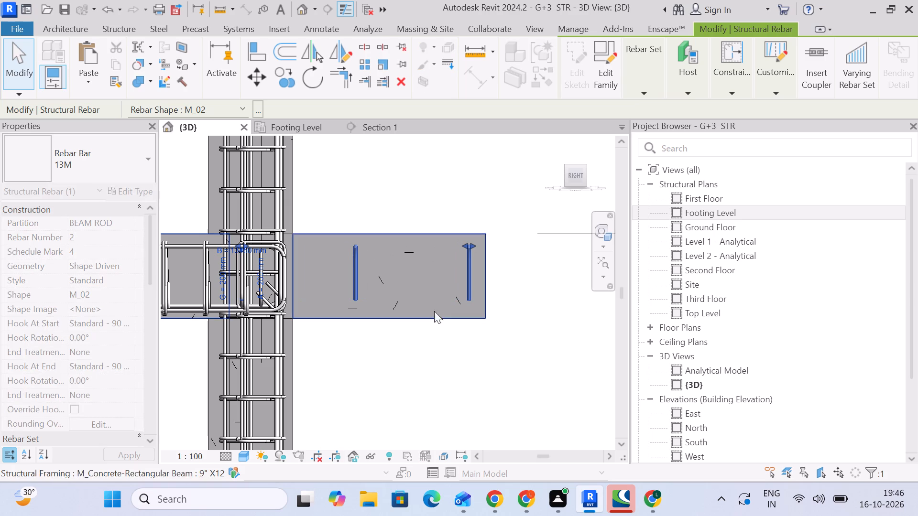
Set the stretched 13M rebar set's layout to Maximum Spacing with a spacing of 150 mm.
click(648, 76)
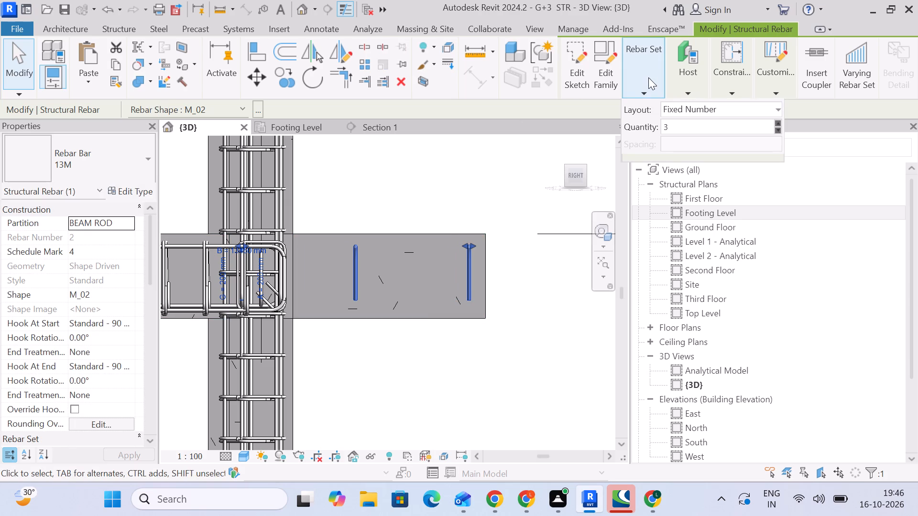
click(699, 108)
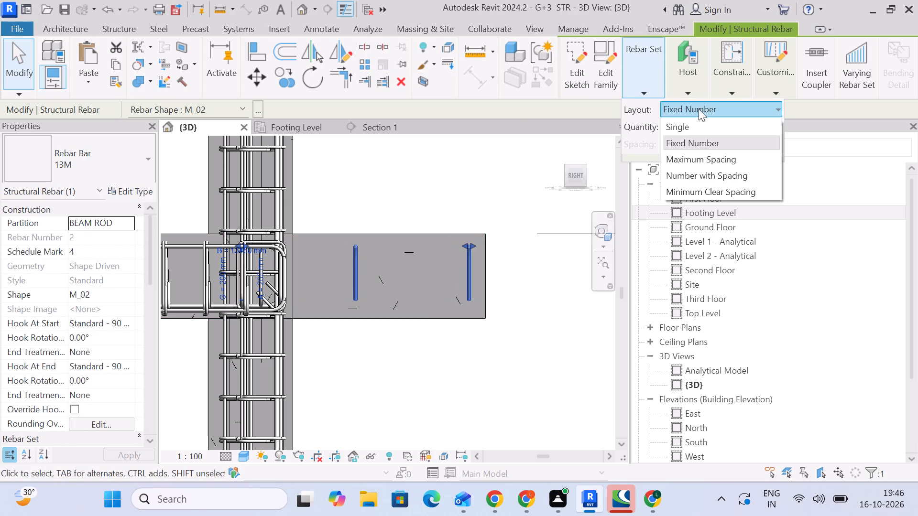
click(708, 156)
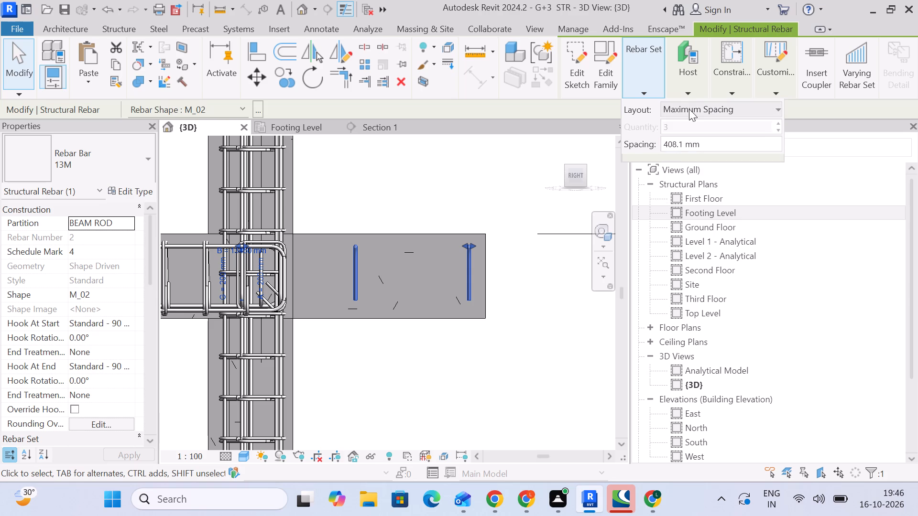
click(654, 85)
click(712, 142)
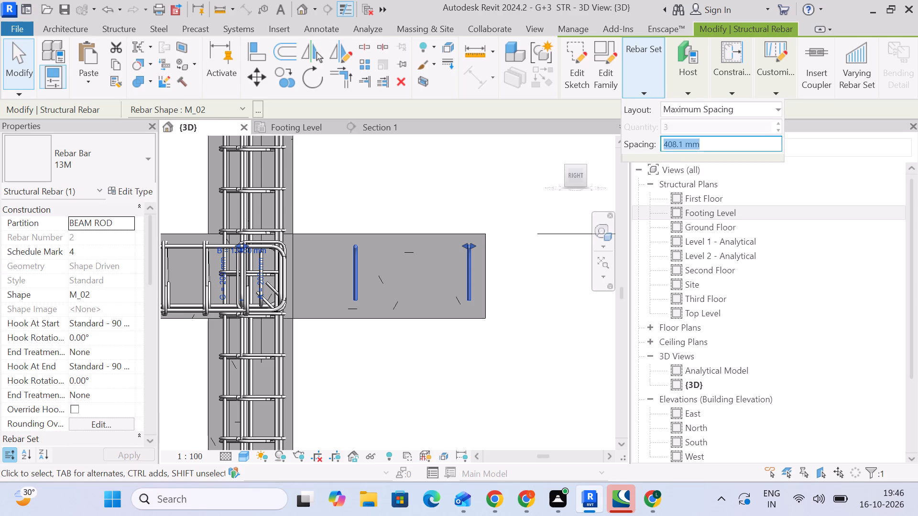
text(15)
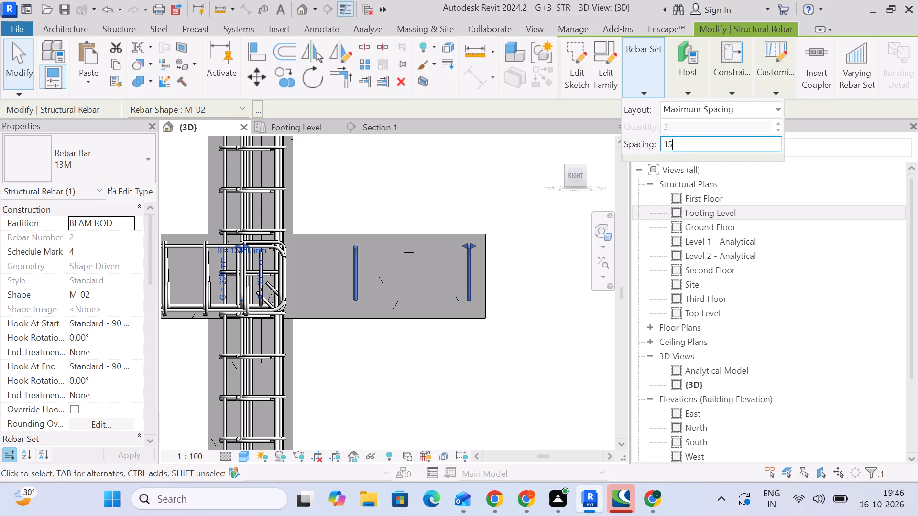
key(0)
key(Return)
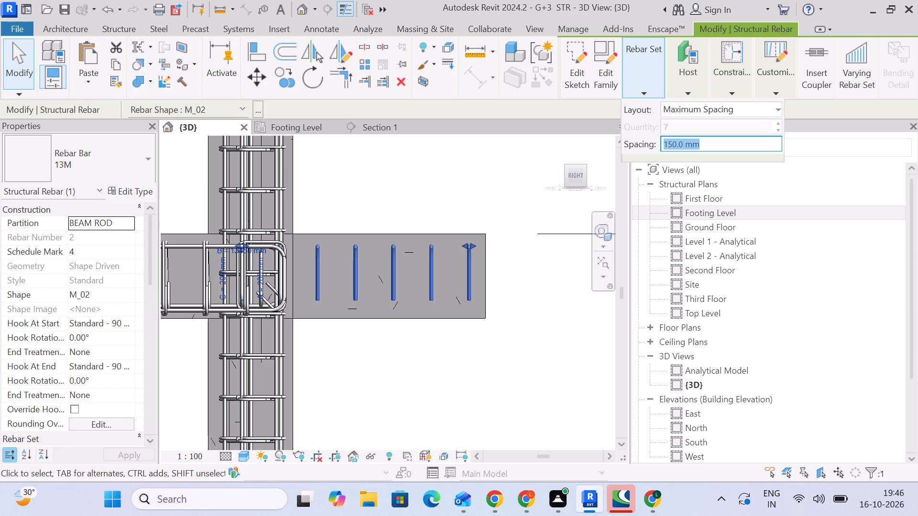
scroll(388, 172, down, 5)
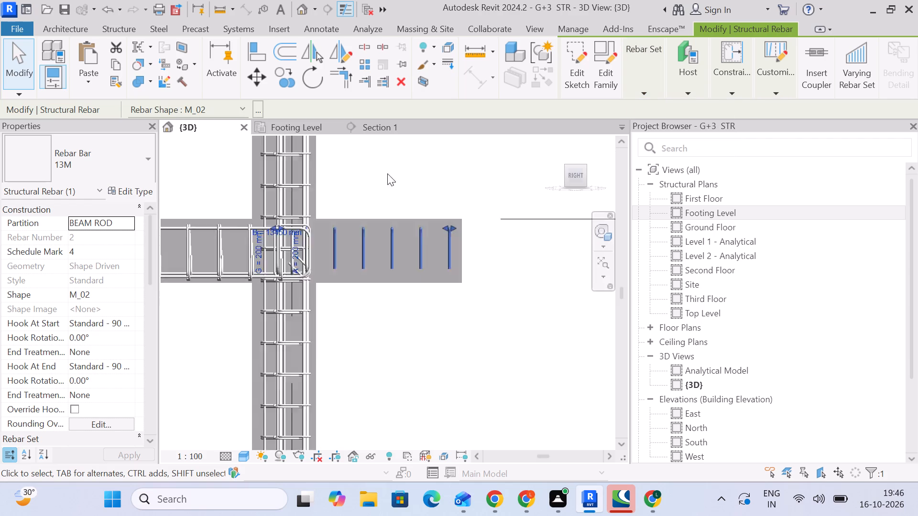
scroll(325, 219, up, 9)
click(512, 380)
scroll(504, 380, down, 2)
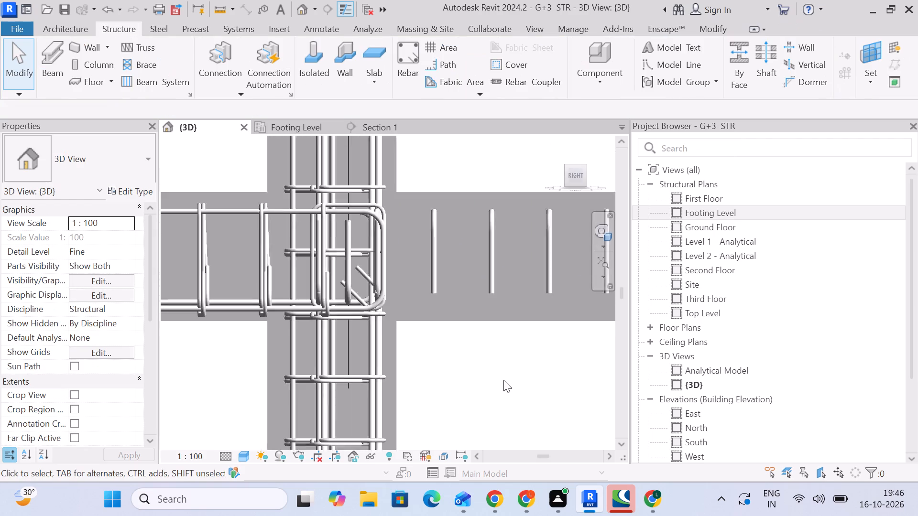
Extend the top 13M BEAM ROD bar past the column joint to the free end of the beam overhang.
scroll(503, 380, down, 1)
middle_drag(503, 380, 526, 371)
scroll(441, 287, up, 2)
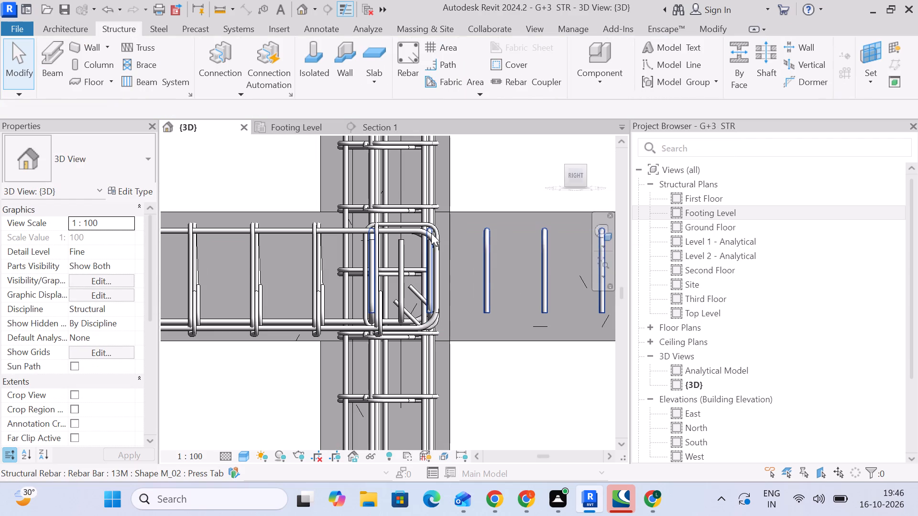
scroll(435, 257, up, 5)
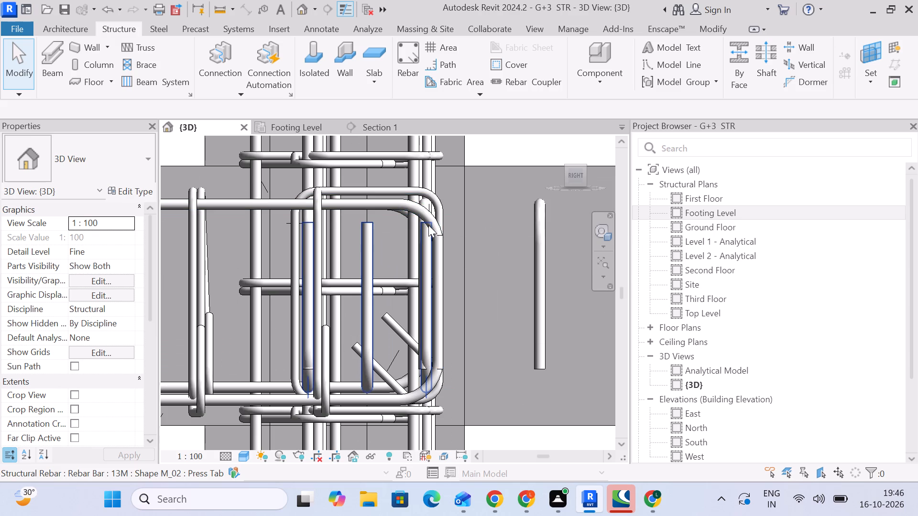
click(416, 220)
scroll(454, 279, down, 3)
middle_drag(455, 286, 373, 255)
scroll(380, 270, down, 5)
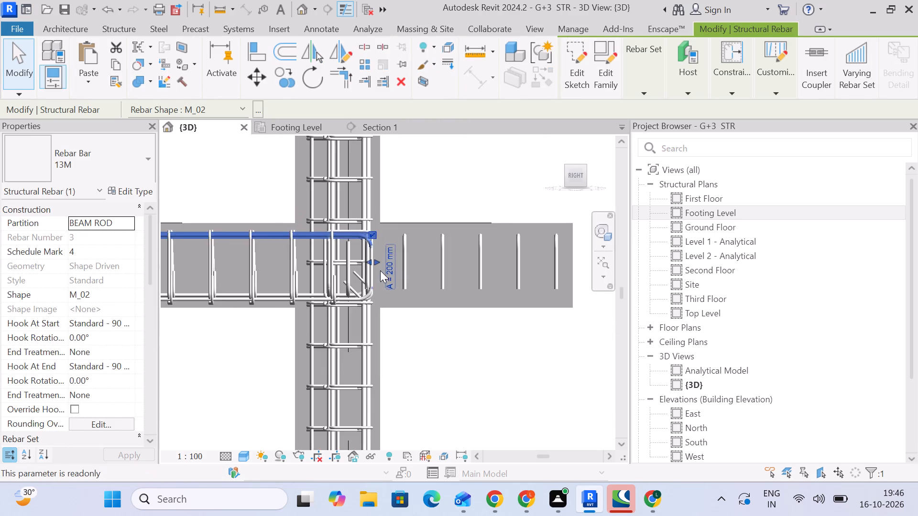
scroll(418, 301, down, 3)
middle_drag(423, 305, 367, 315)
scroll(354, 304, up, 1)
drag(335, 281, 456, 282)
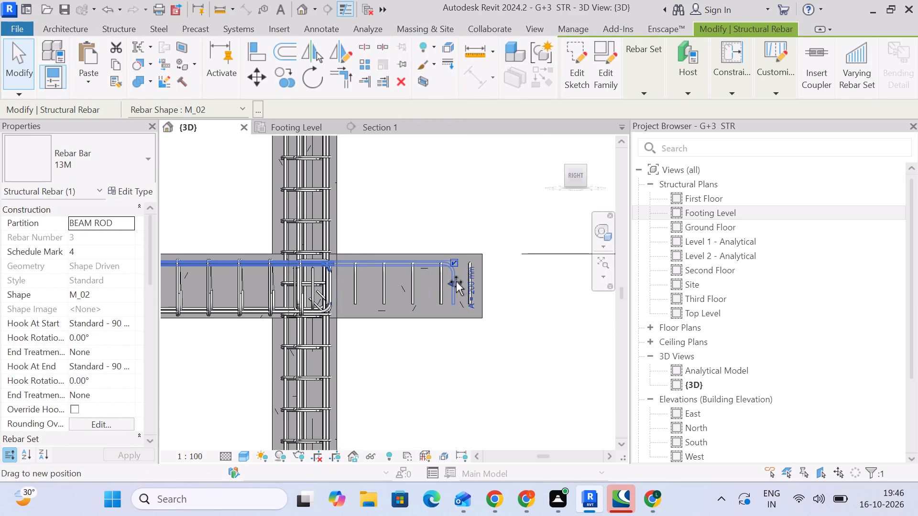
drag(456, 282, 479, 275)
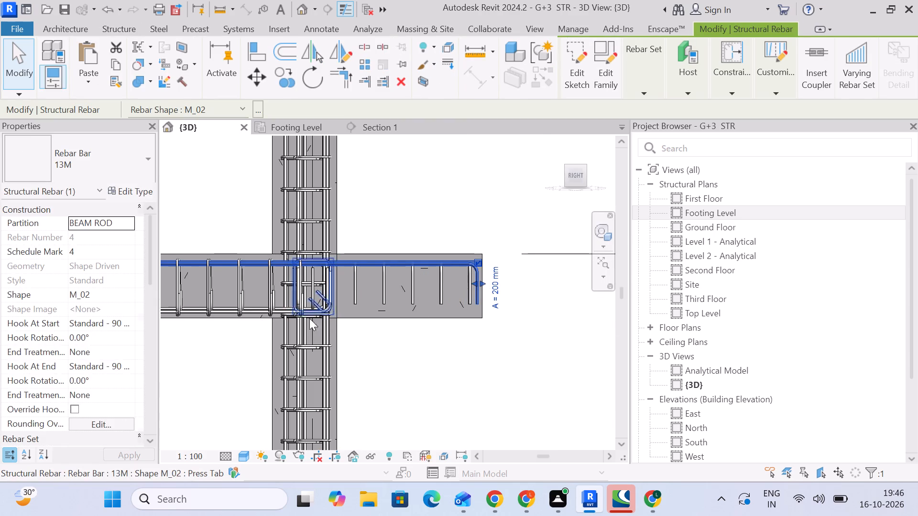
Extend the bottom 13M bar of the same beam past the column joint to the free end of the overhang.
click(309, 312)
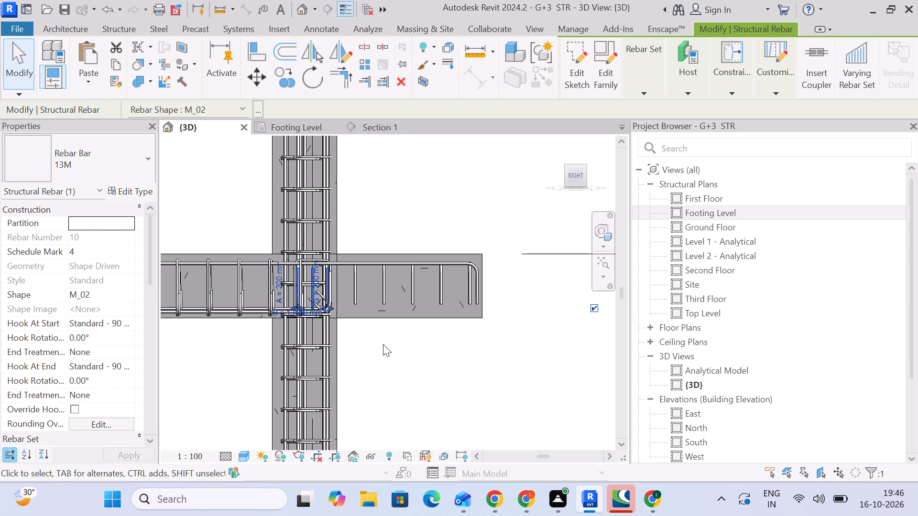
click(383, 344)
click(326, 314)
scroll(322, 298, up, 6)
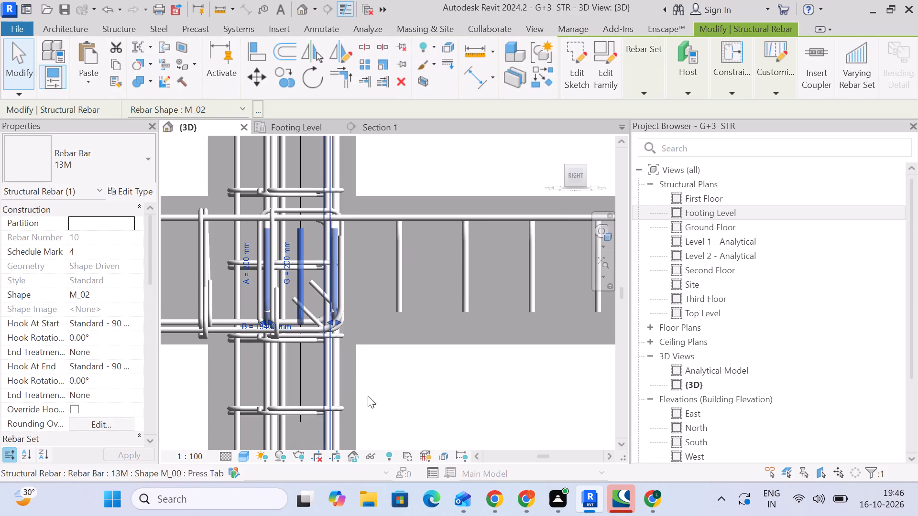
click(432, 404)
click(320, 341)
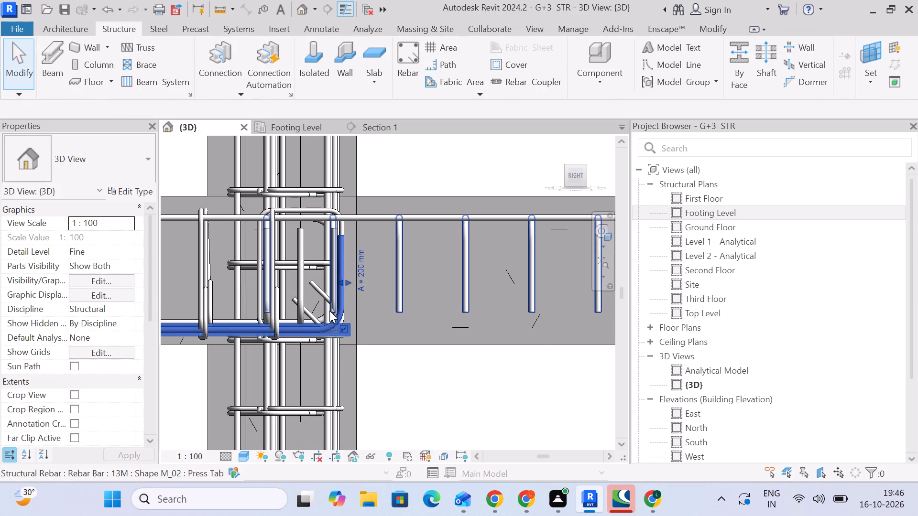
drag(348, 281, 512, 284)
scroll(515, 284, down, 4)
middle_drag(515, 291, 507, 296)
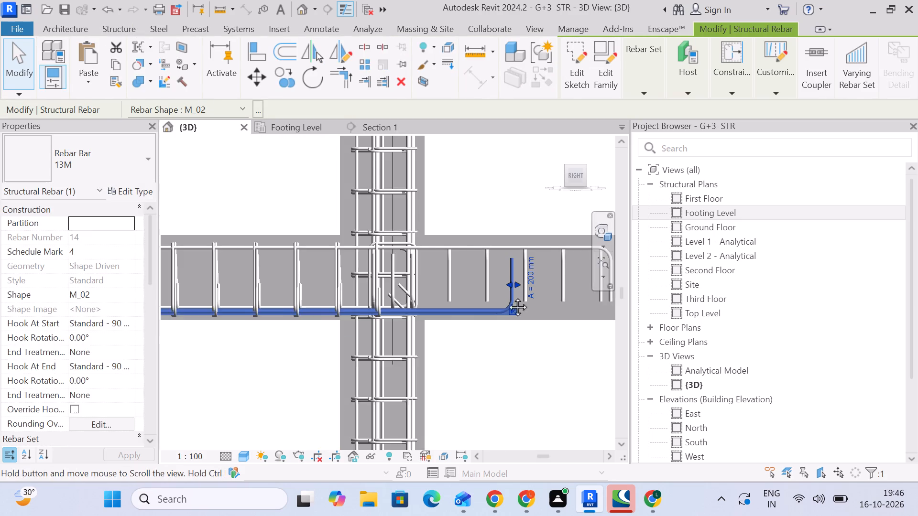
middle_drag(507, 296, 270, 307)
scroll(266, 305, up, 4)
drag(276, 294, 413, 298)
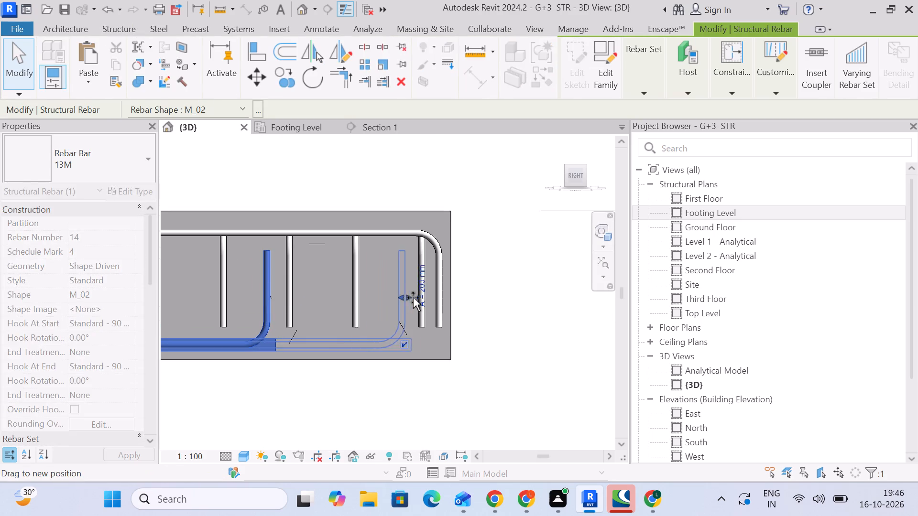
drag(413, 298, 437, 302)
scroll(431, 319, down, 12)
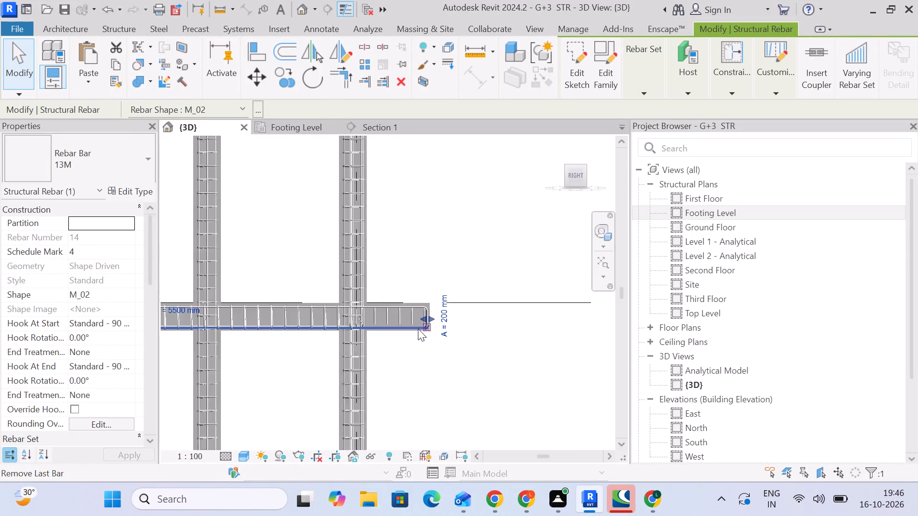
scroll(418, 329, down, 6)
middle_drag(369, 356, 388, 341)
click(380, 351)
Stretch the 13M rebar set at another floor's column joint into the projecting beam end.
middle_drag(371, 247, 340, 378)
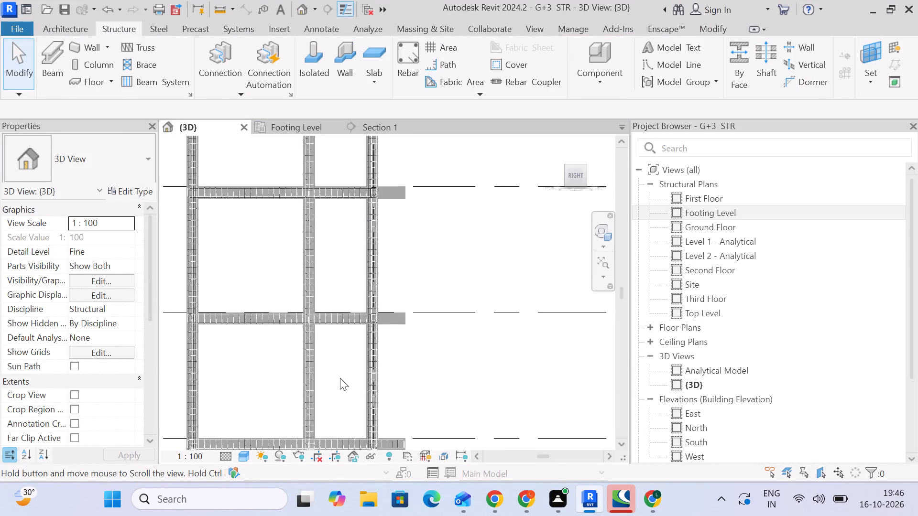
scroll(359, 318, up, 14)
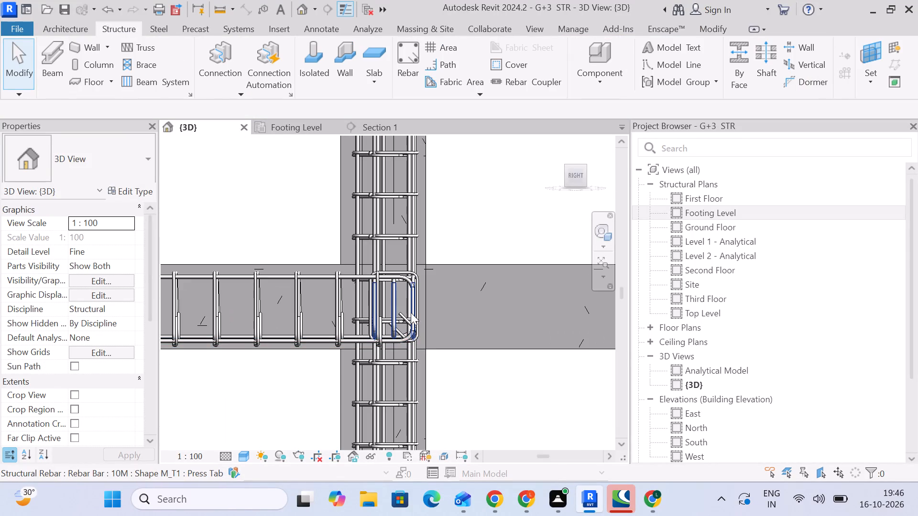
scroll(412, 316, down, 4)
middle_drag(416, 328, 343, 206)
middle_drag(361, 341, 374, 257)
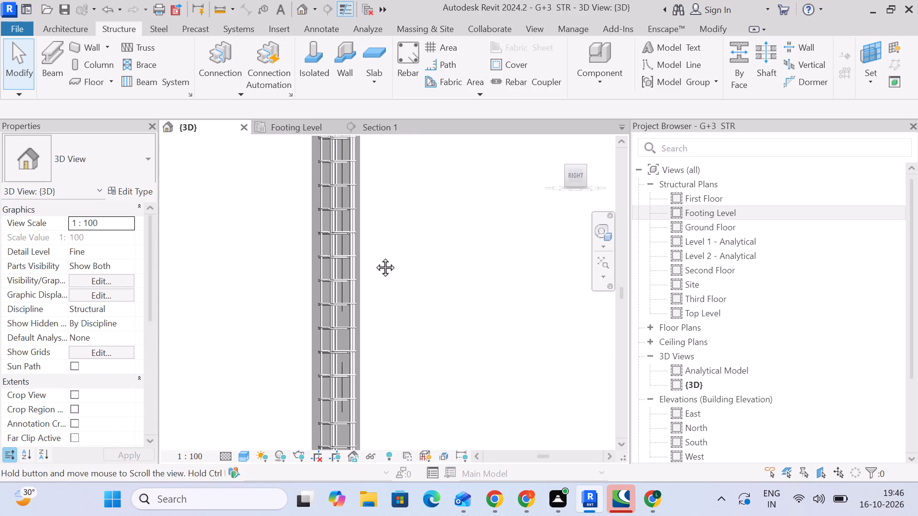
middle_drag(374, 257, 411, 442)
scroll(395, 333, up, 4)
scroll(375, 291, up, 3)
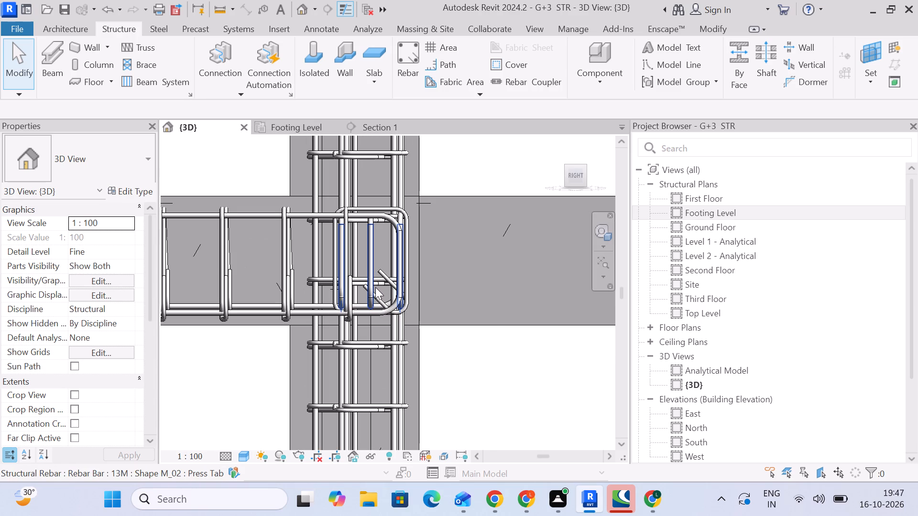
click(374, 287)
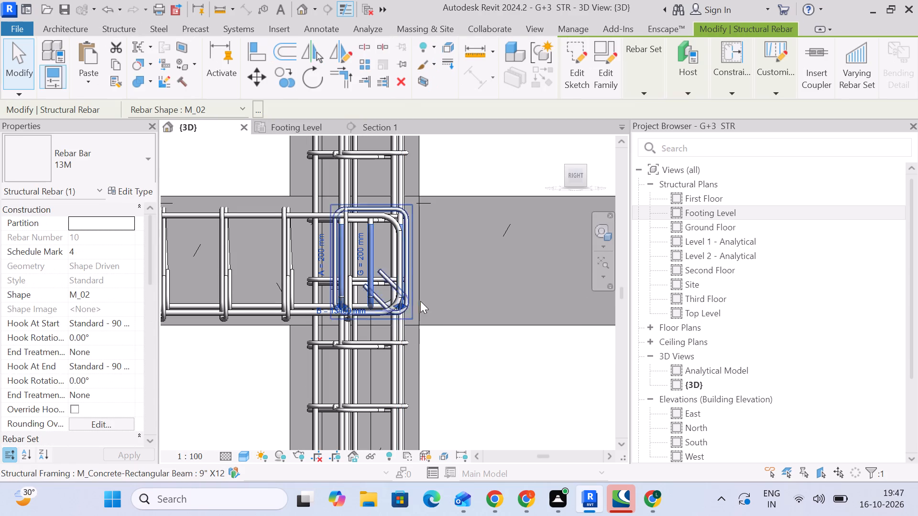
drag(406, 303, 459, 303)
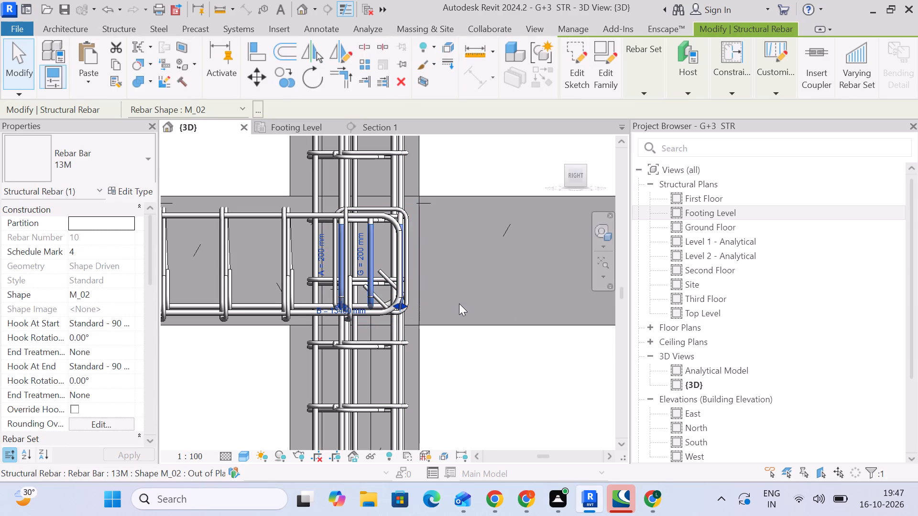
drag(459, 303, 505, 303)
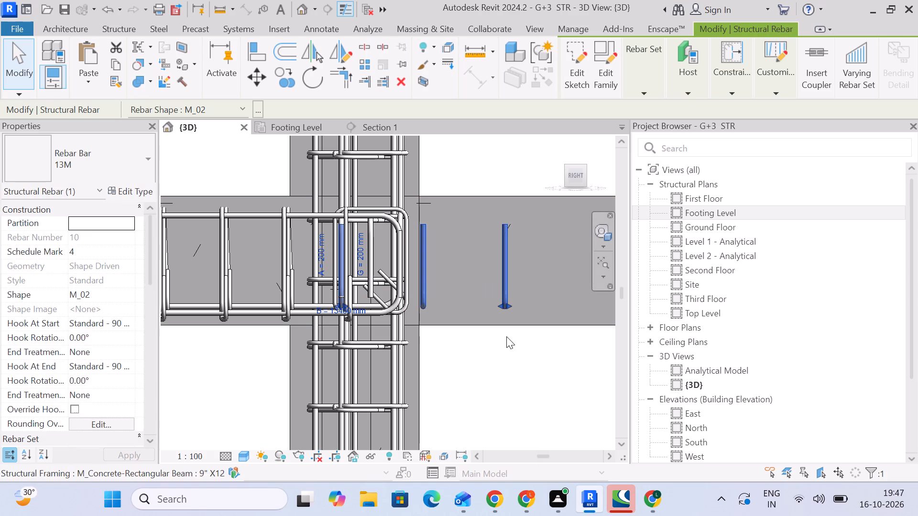
Undo the recent rebar stretches and bar extensions, including the 13M set's layout change, until the beam overhang has no rebar.
key(ctrl+z)
key(ctrl+z)
key(ctrl+z)
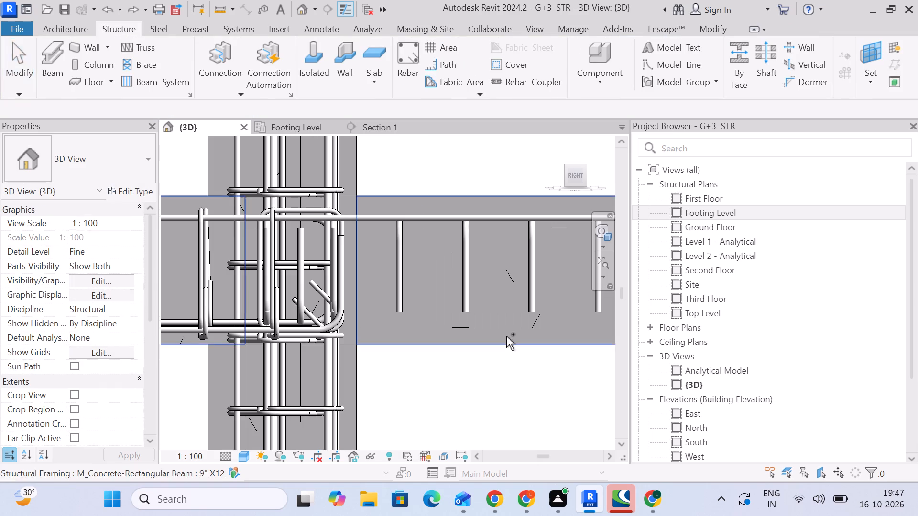
key(ctrl+z)
key(ctrl+z)
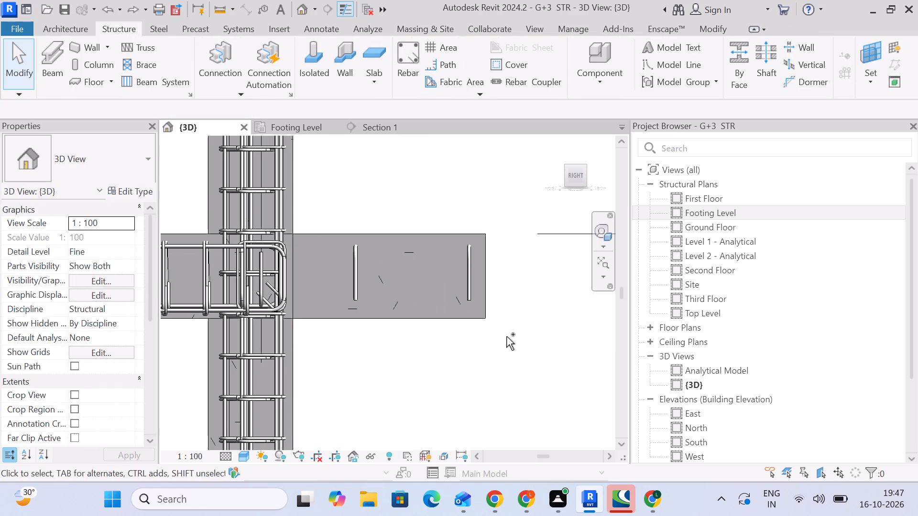
key(ctrl+z)
key(ctrl+z)
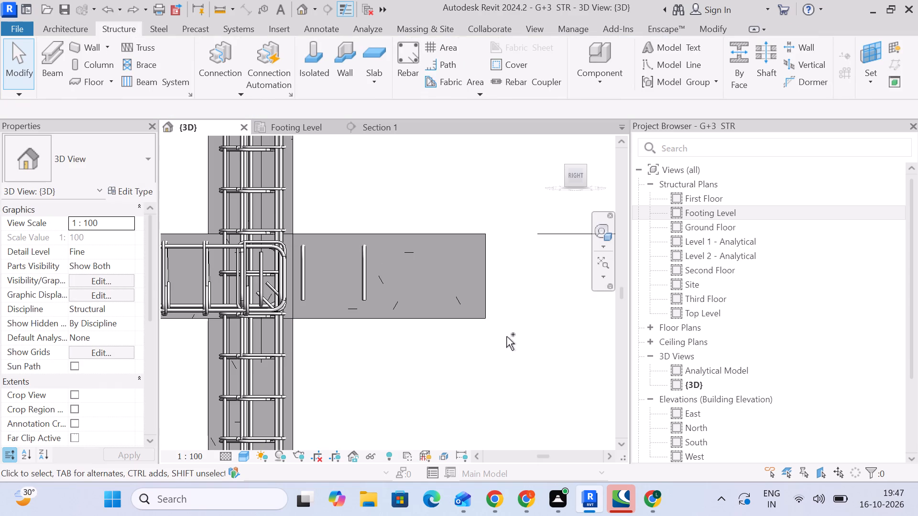
key(ctrl+z)
Stretch the beam's 10M M_T1 stirrup set past the column joint to near the free end of the overhang.
scroll(333, 381, down, 3)
middle_drag(356, 405, 397, 345)
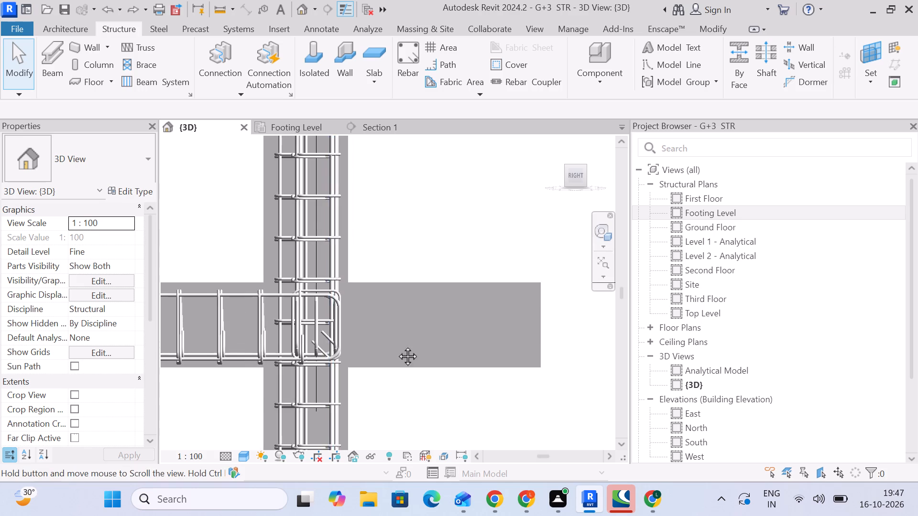
middle_drag(397, 345, 397, 345)
click(218, 269)
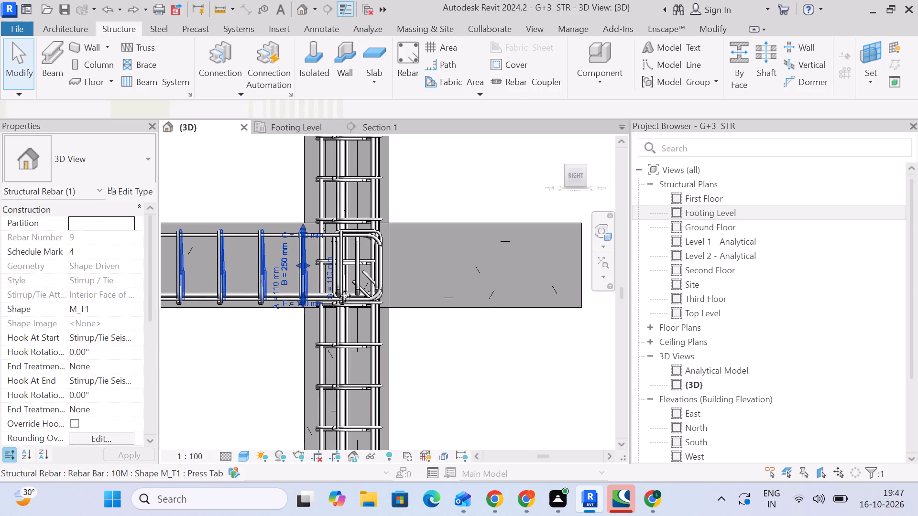
middle_drag(395, 272, 372, 290)
scroll(366, 288, up, 3)
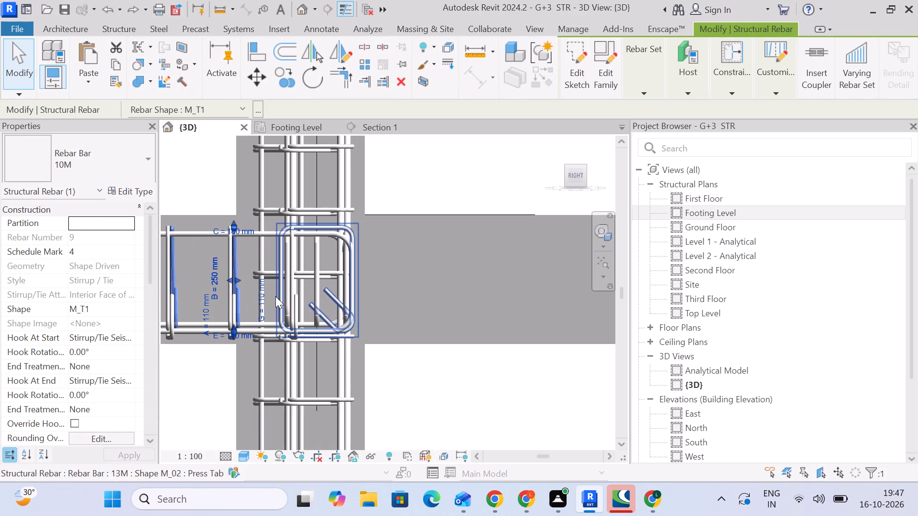
drag(236, 278, 437, 276)
scroll(444, 281, down, 4)
middle_drag(458, 305, 410, 315)
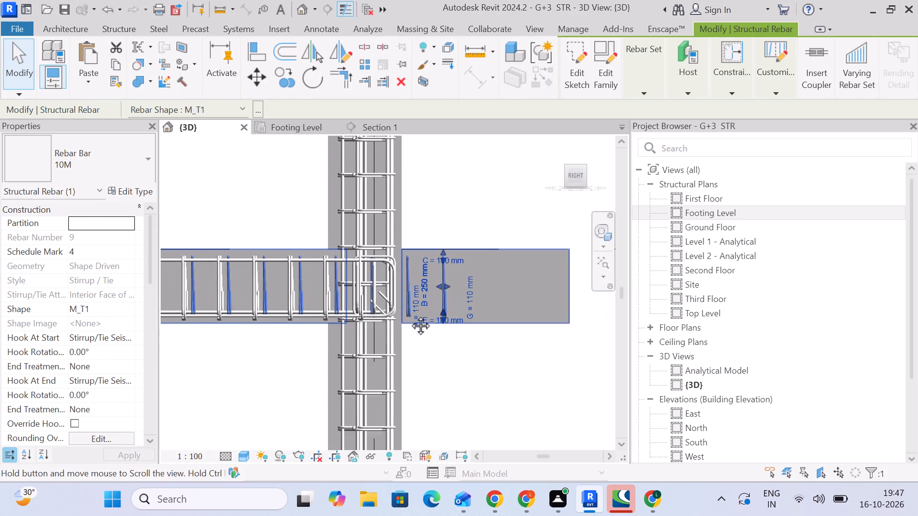
middle_drag(410, 315, 291, 330)
scroll(287, 329, up, 1)
drag(277, 305, 387, 301)
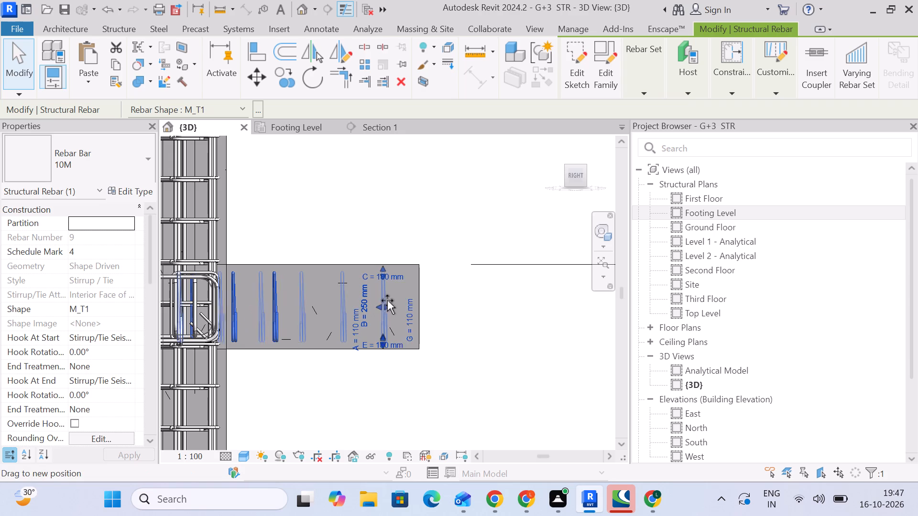
drag(387, 301, 404, 300)
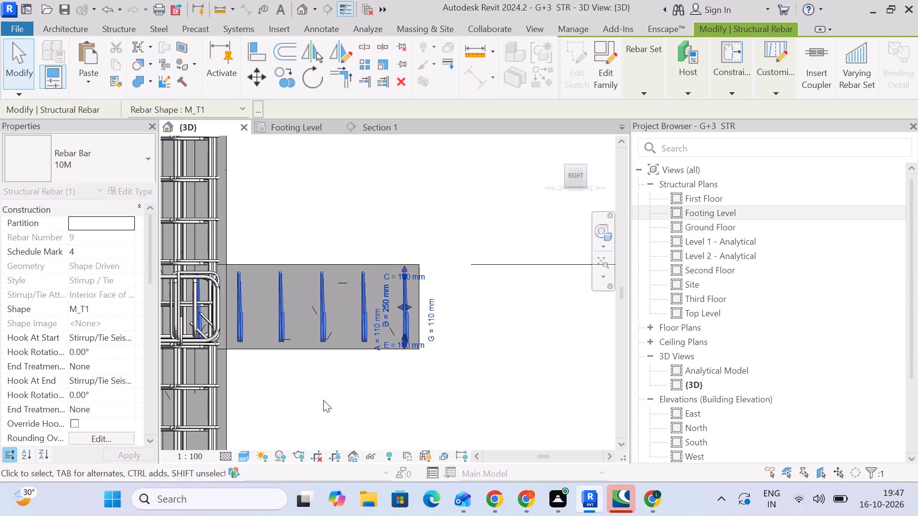
middle_drag(324, 389, 386, 364)
click(389, 367)
Extend the top 13M BEAM ROD bar past the column joint to just short of the overhang's free end.
click(280, 271)
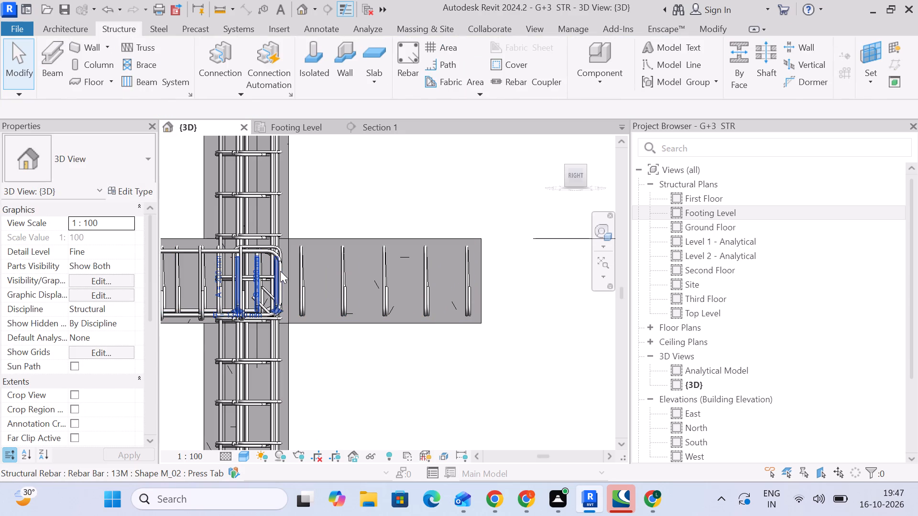
scroll(277, 242, up, 10)
click(263, 272)
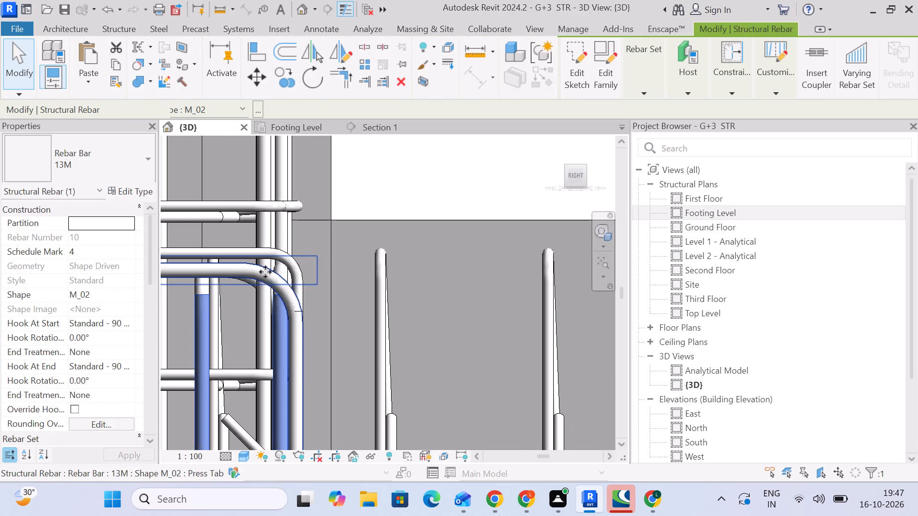
scroll(288, 290, down, 5)
middle_drag(334, 311, 262, 240)
drag(226, 261, 415, 267)
scroll(440, 288, down, 4)
middle_drag(456, 292, 273, 265)
scroll(269, 254, up, 3)
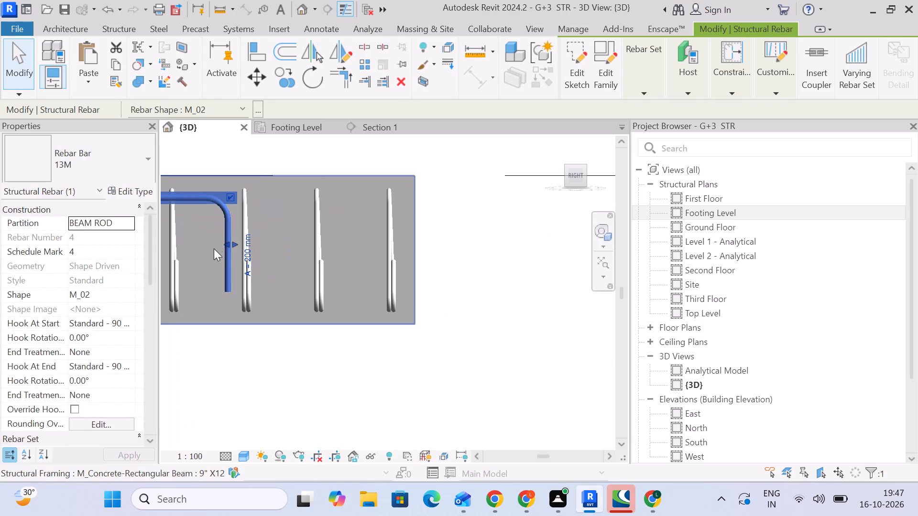
drag(225, 243, 402, 237)
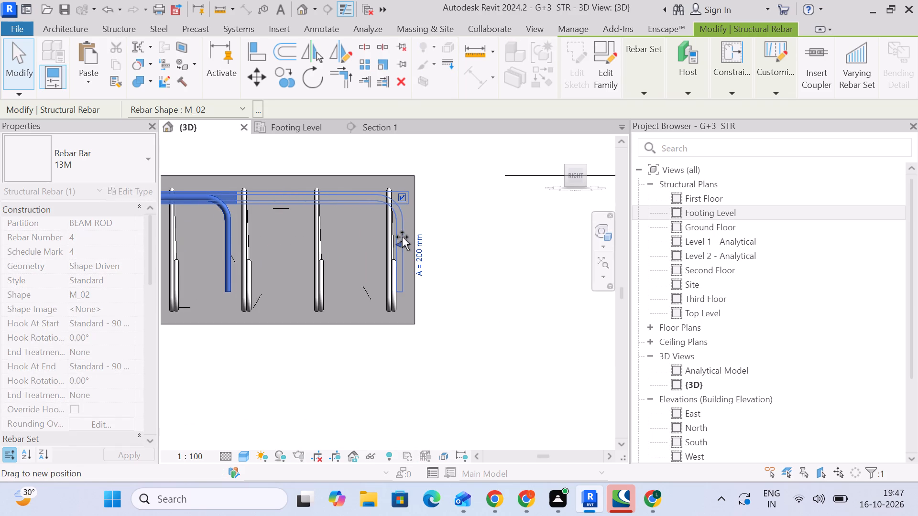
drag(402, 237, 404, 236)
Extend the bottom 13M M_02 bar of the same beam past the column joint to near the overhang's free end.
scroll(349, 312, down, 5)
middle_drag(280, 345, 344, 257)
middle_drag(249, 265, 350, 292)
scroll(241, 298, up, 4)
click(241, 299)
middle_drag(475, 295, 394, 352)
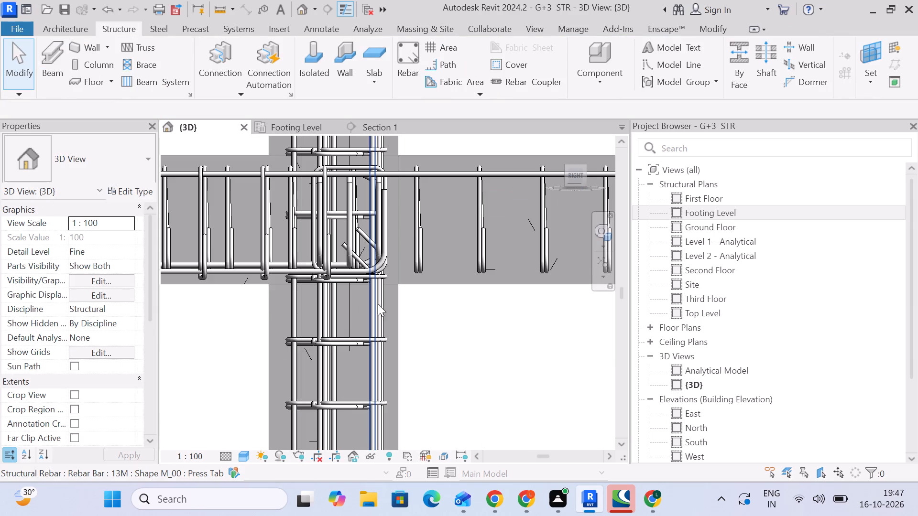
click(389, 240)
middle_drag(453, 314, 338, 343)
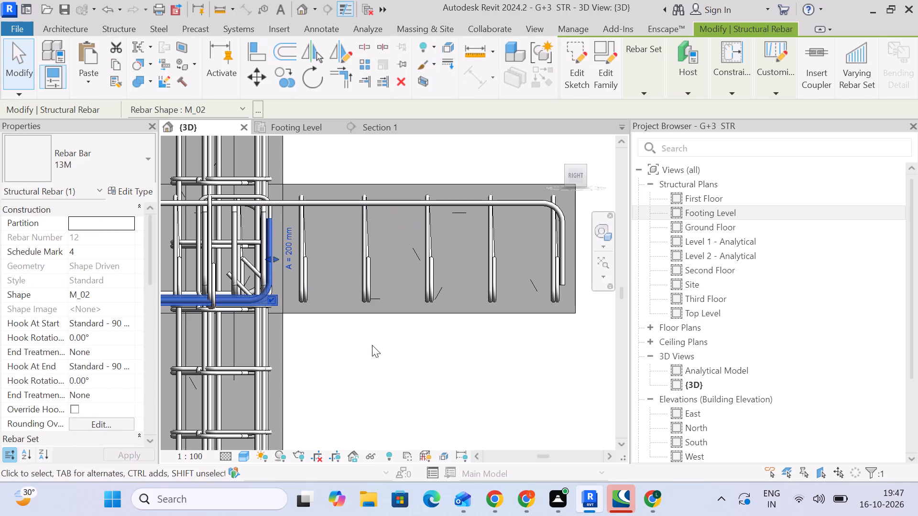
drag(278, 258, 515, 278)
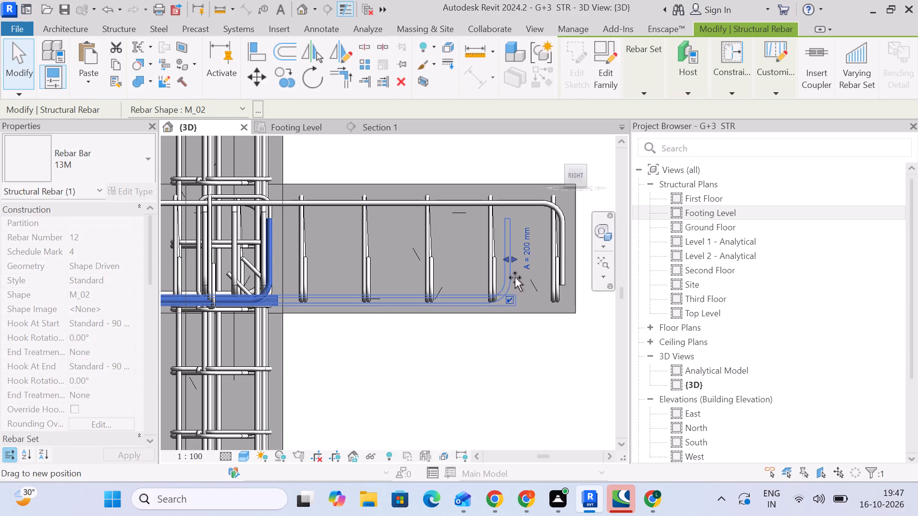
drag(515, 278, 535, 273)
middle_drag(536, 273, 302, 291)
scroll(305, 289, up, 4)
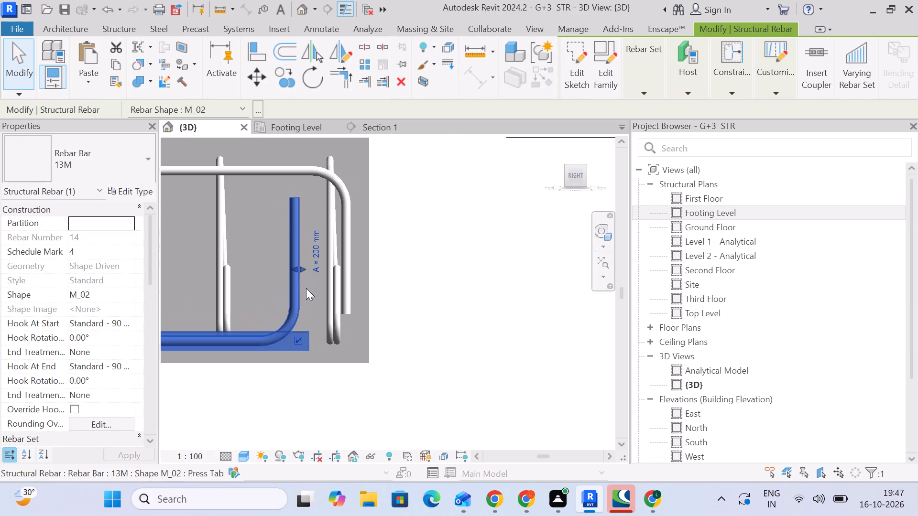
drag(302, 271, 353, 263)
scroll(404, 301, down, 5)
middle_drag(409, 305, 419, 302)
click(440, 297)
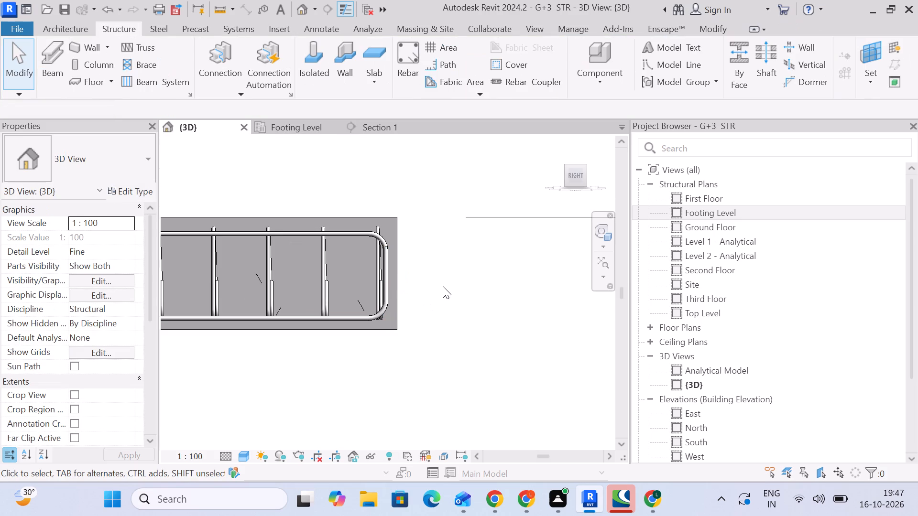
On the next floor up, move the beam's 10M M_T1 stirrup set past the column joint to near the overhang's free end.
scroll(466, 264, down, 11)
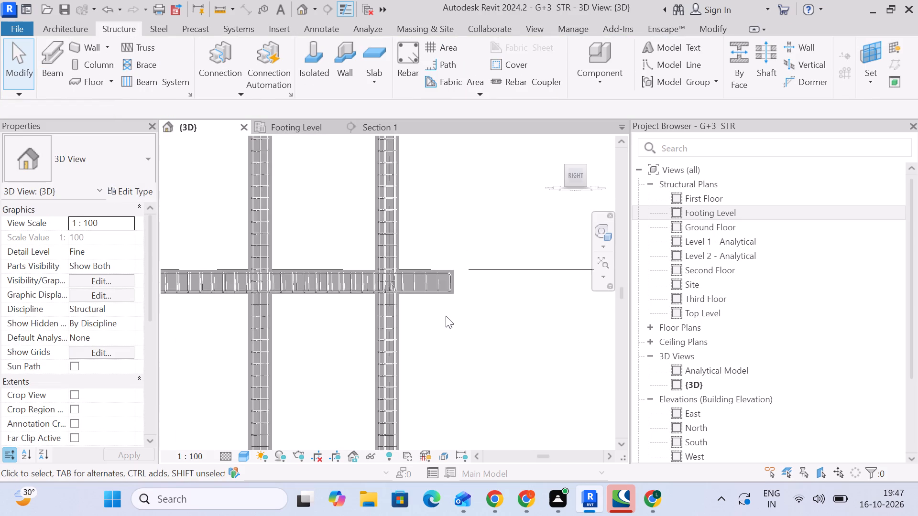
scroll(446, 316, down, 3)
middle_drag(445, 322, 465, 408)
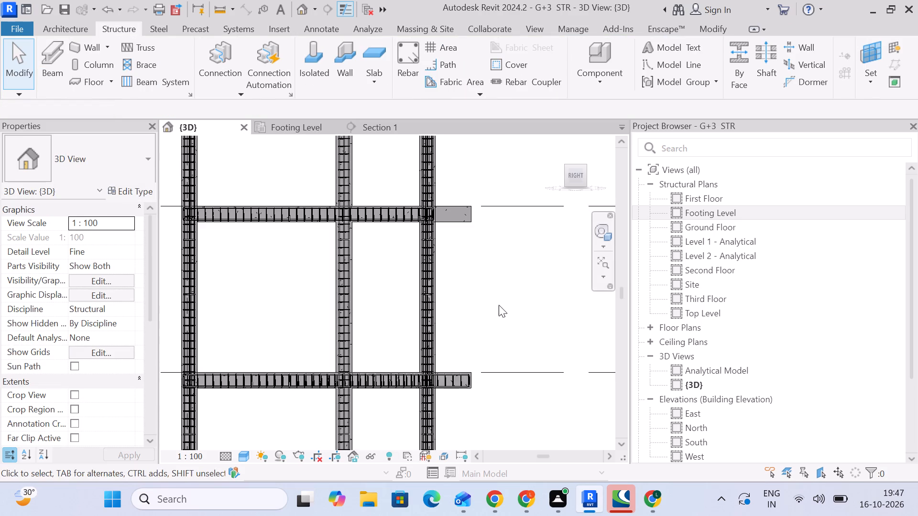
middle_drag(499, 305, 463, 365)
scroll(385, 300, up, 4)
scroll(405, 260, up, 7)
middle_drag(416, 279, 400, 294)
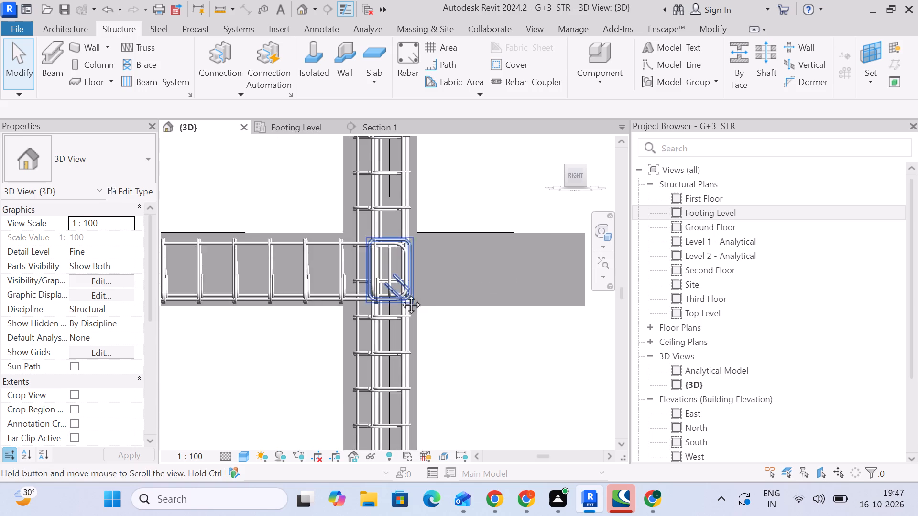
middle_drag(400, 294, 369, 308)
scroll(317, 316, up, 3)
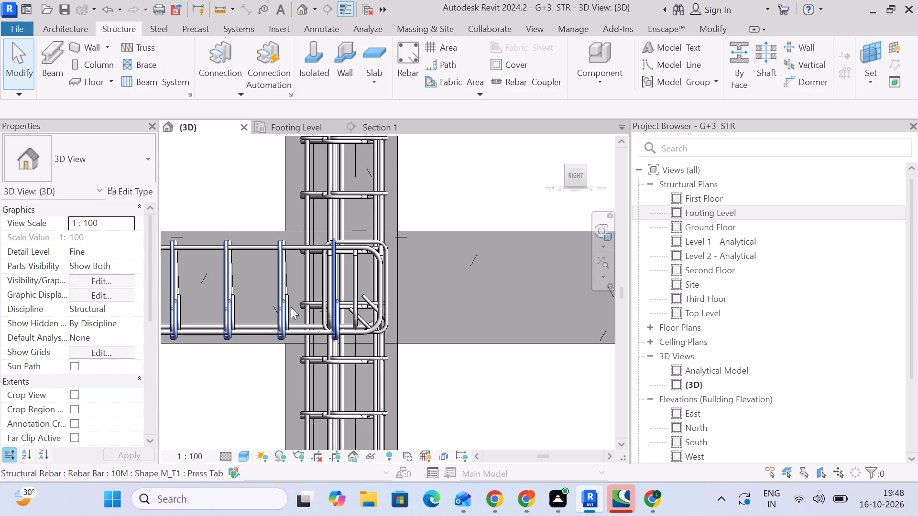
click(291, 307)
scroll(347, 305, down, 3)
middle_drag(351, 307, 292, 325)
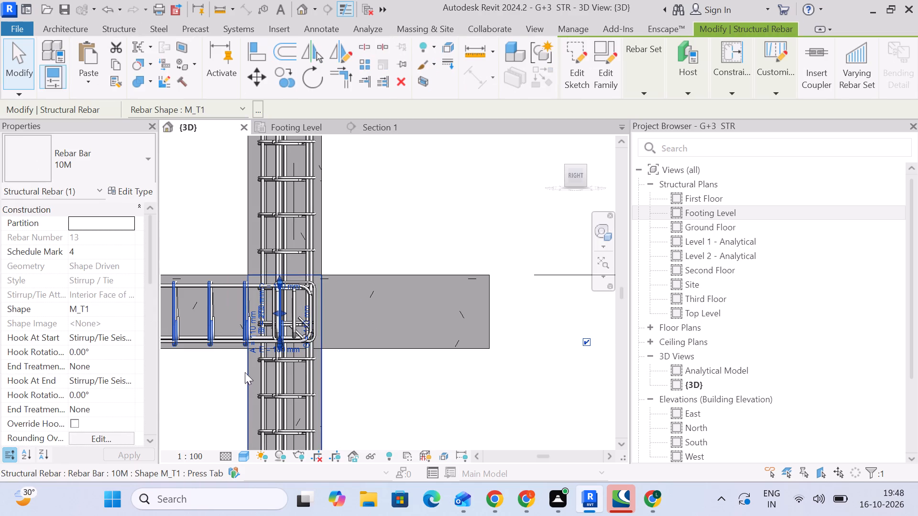
drag(290, 309, 410, 309)
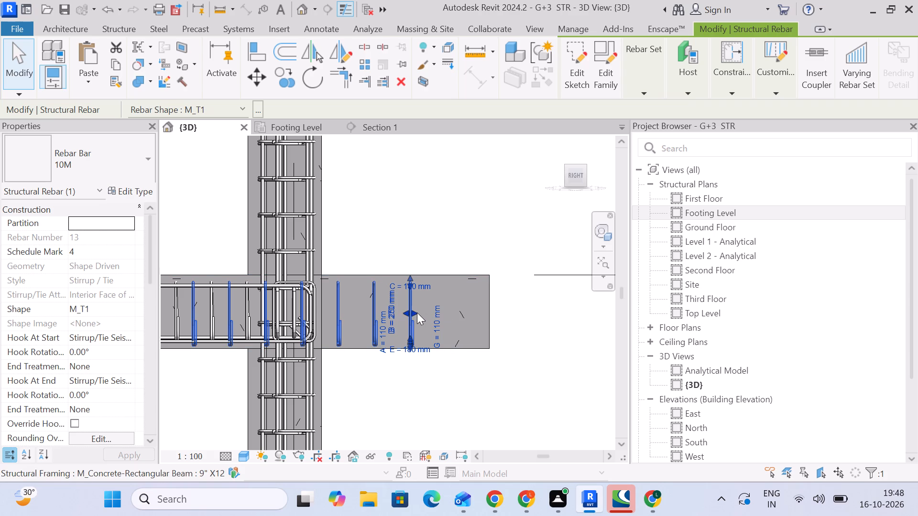
drag(416, 312, 469, 307)
click(393, 394)
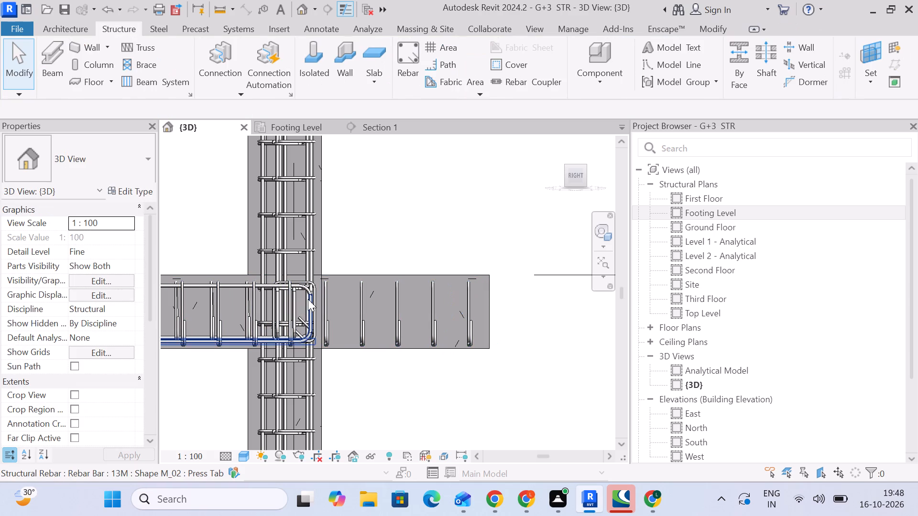
Extend this beam's bottom 13M bar and top 13M BEAM ROD bar past the last stirrup in the overhang.
click(308, 299)
drag(313, 317, 465, 325)
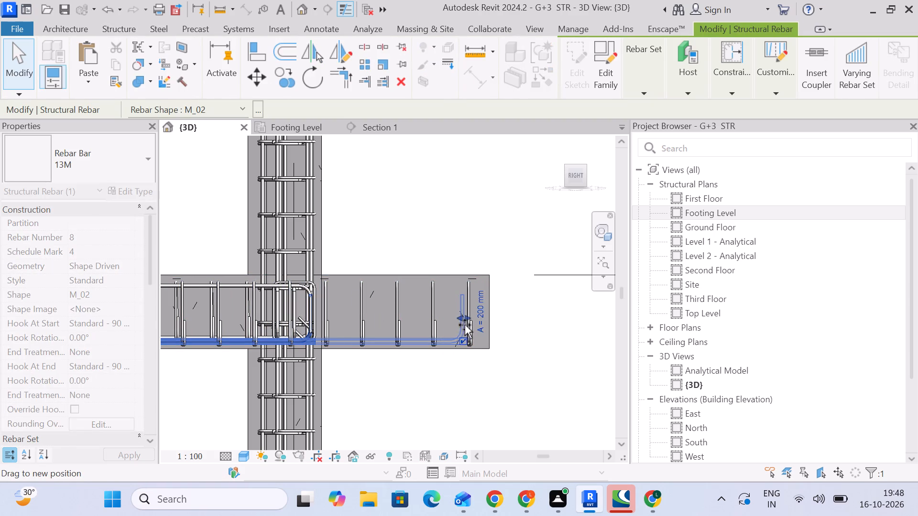
drag(465, 325, 478, 329)
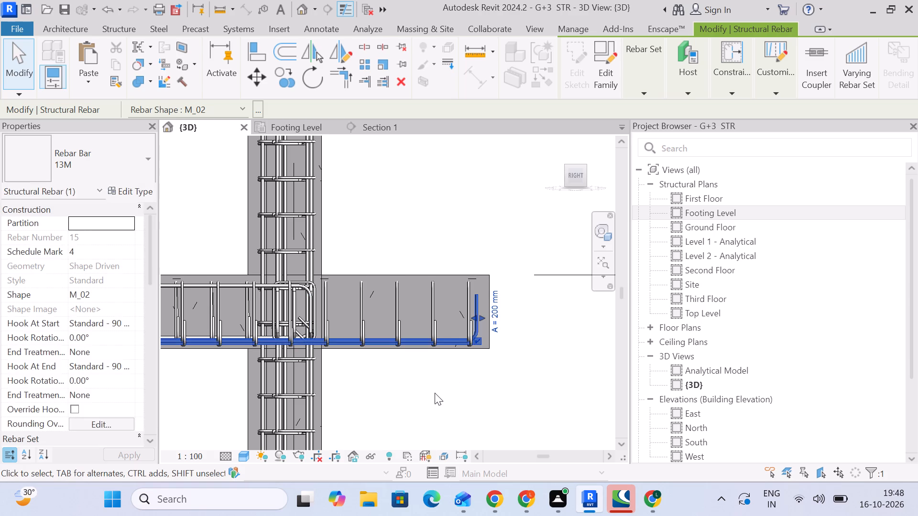
click(435, 393)
click(307, 296)
drag(315, 307, 382, 319)
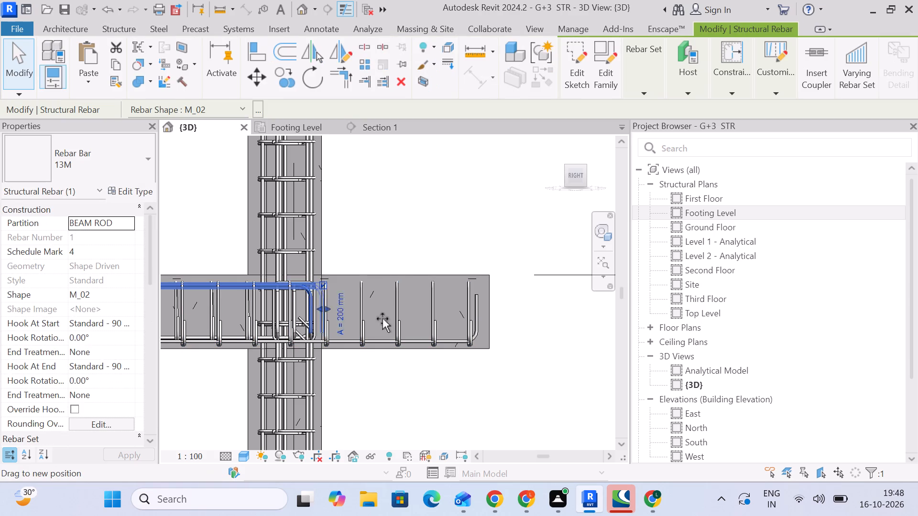
drag(382, 319, 479, 320)
click(538, 320)
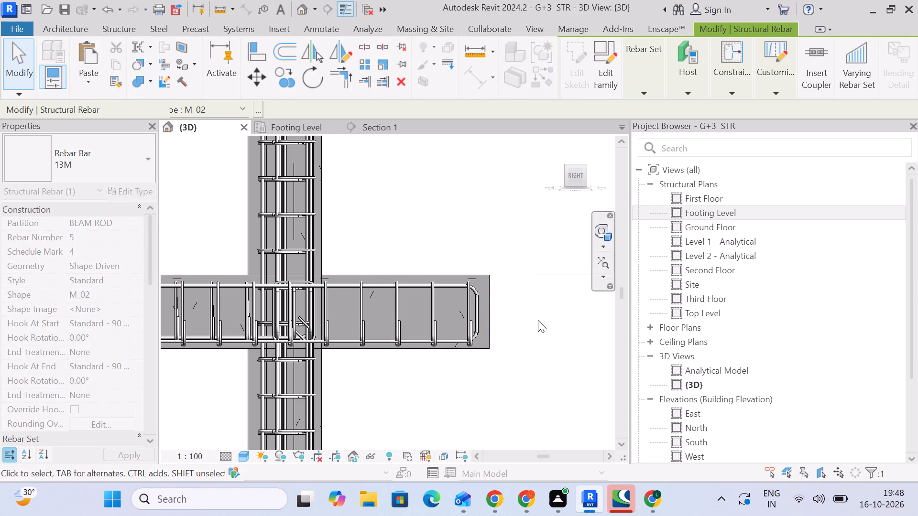
On the following floor up, move the beam's 10M M_T1 stirrup set through the column joint to near the overhang's free end.
scroll(524, 319, down, 4)
middle_drag(519, 325, 493, 486)
middle_drag(387, 219, 383, 360)
scroll(386, 294, down, 4)
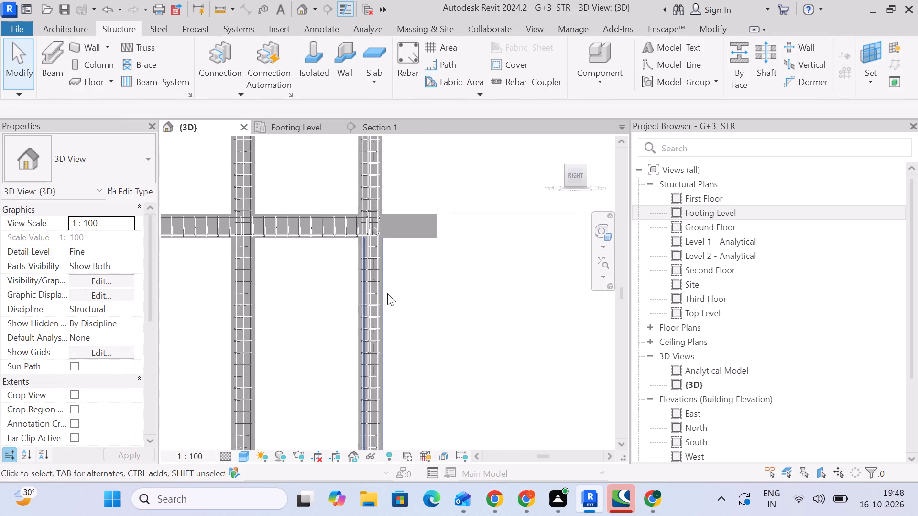
scroll(387, 293, down, 3)
scroll(377, 247, up, 16)
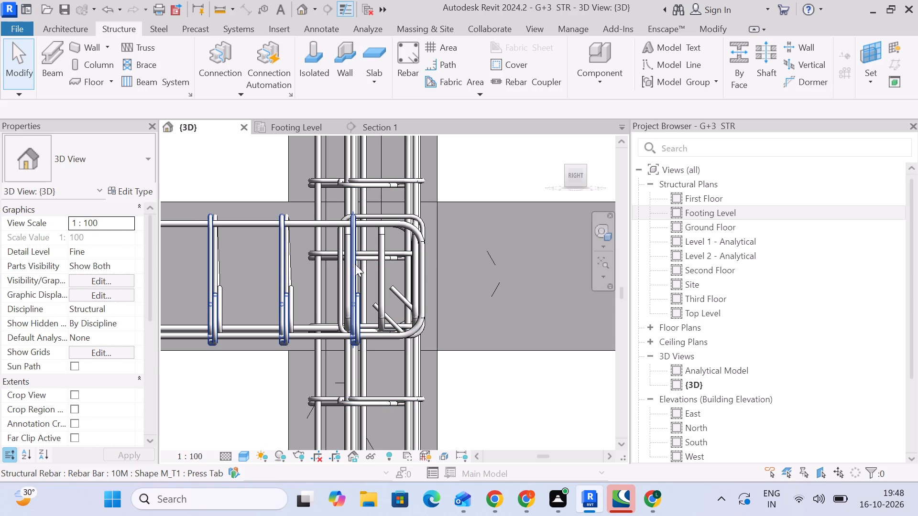
click(348, 268)
middle_drag(506, 312, 463, 323)
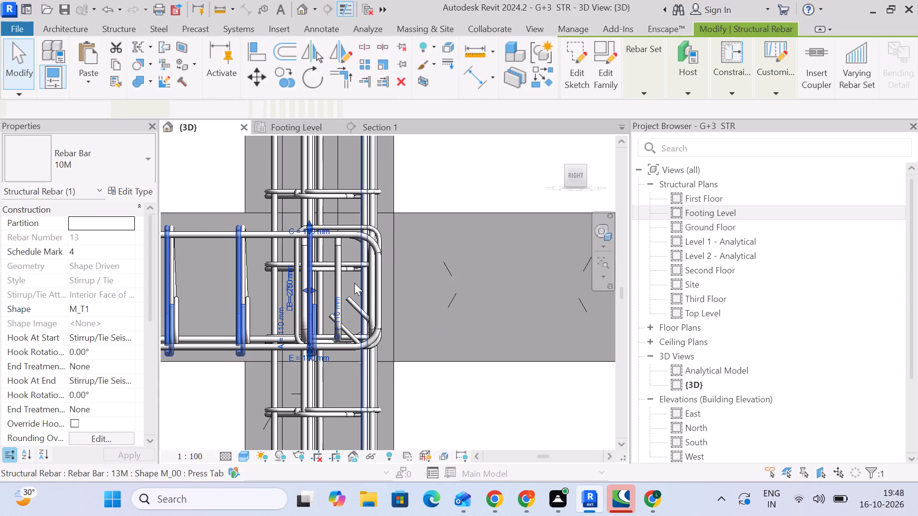
drag(317, 288, 510, 288)
scroll(510, 295, down, 4)
middle_drag(523, 306, 392, 319)
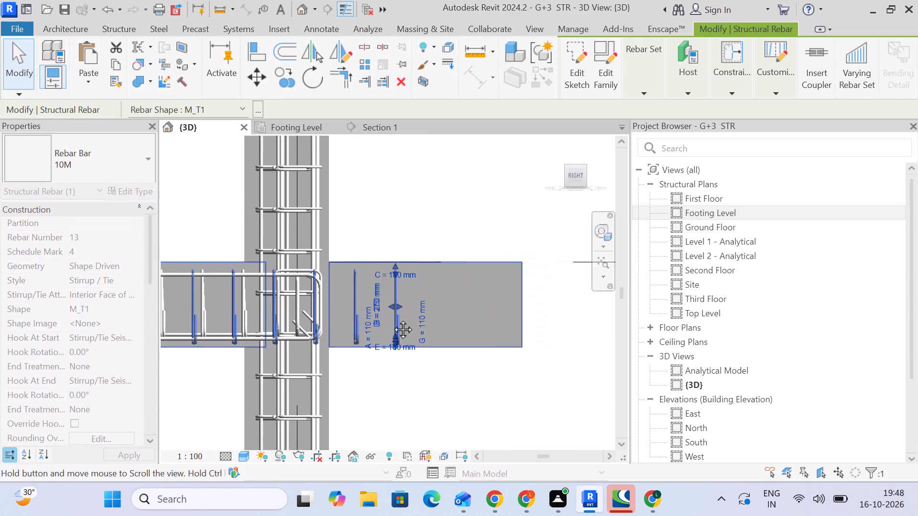
middle_drag(392, 319, 351, 319)
drag(338, 308, 441, 307)
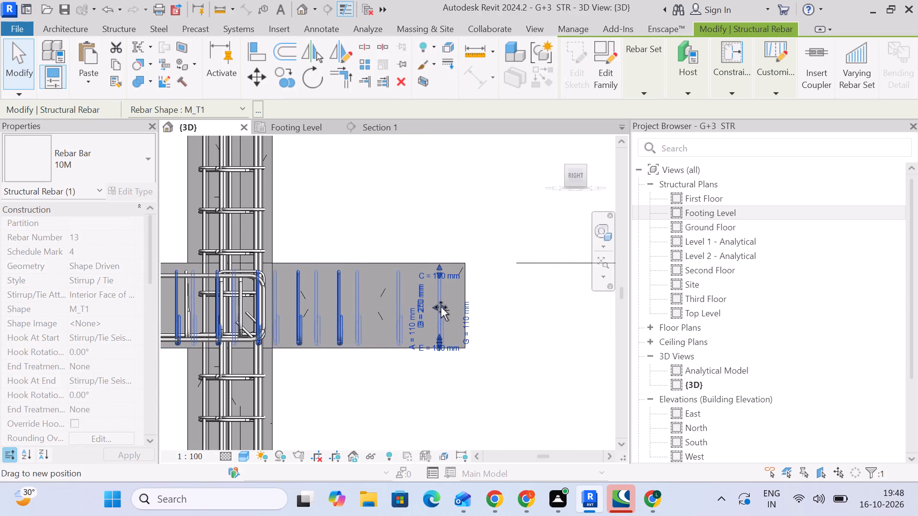
drag(441, 307, 449, 308)
click(311, 394)
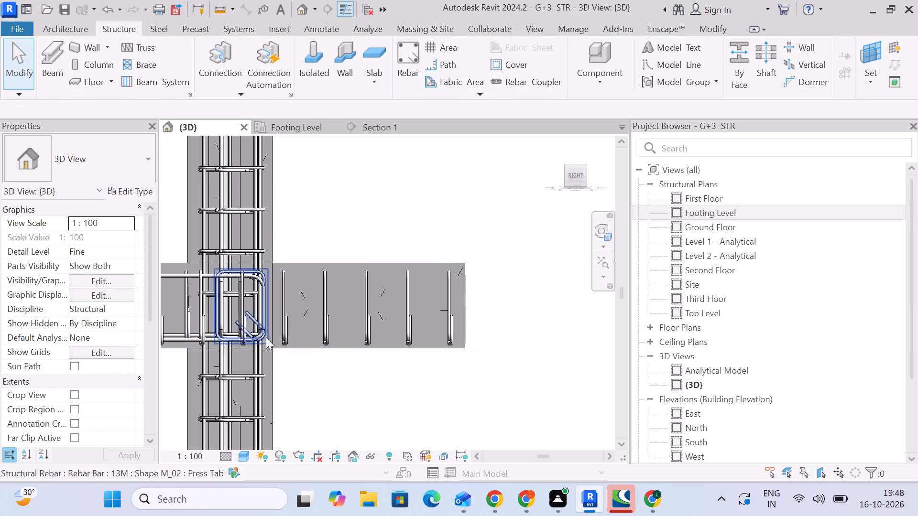
Extend that floor beam's bottom 13M bar and top 13M BEAM ROD bar to just short of the overhang's free end.
click(262, 315)
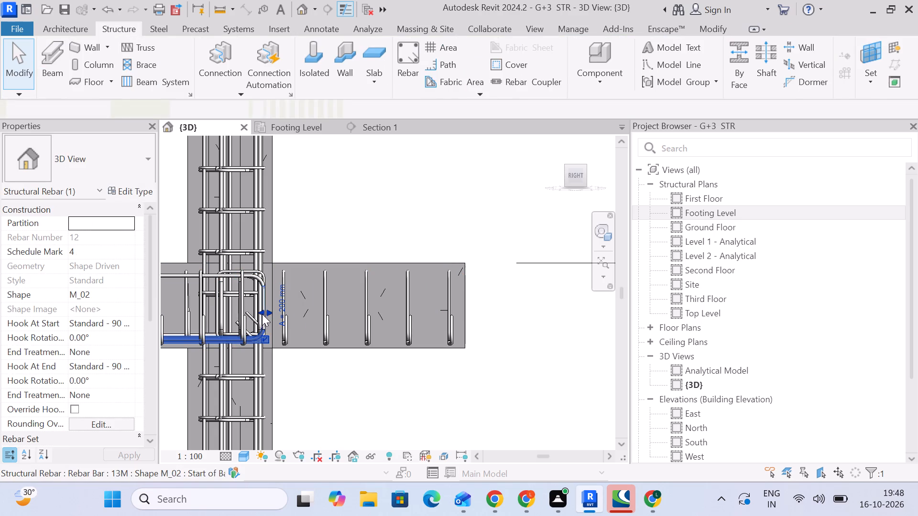
drag(263, 312, 459, 321)
click(426, 366)
click(254, 275)
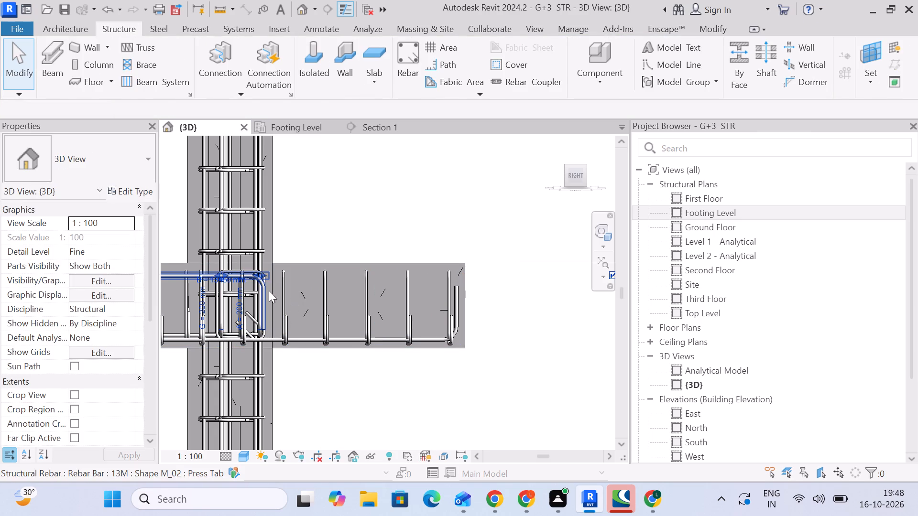
click(282, 245)
click(266, 300)
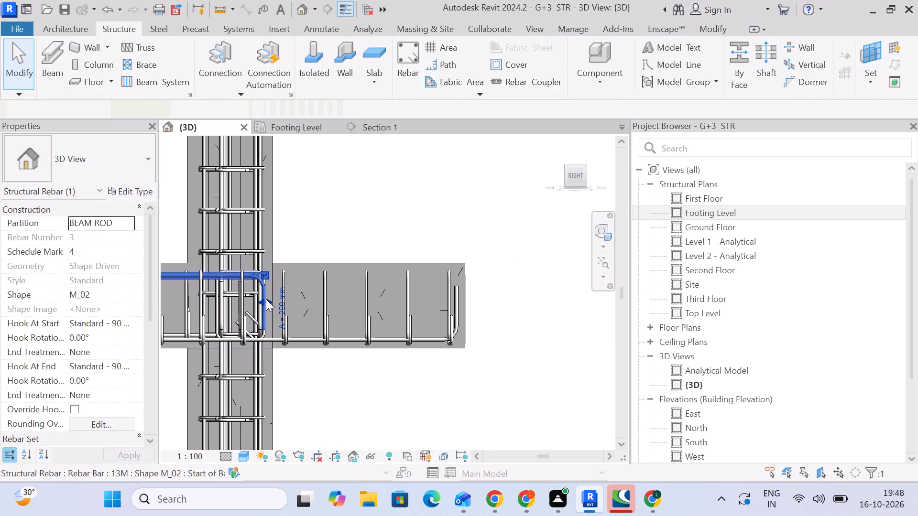
drag(266, 299, 457, 312)
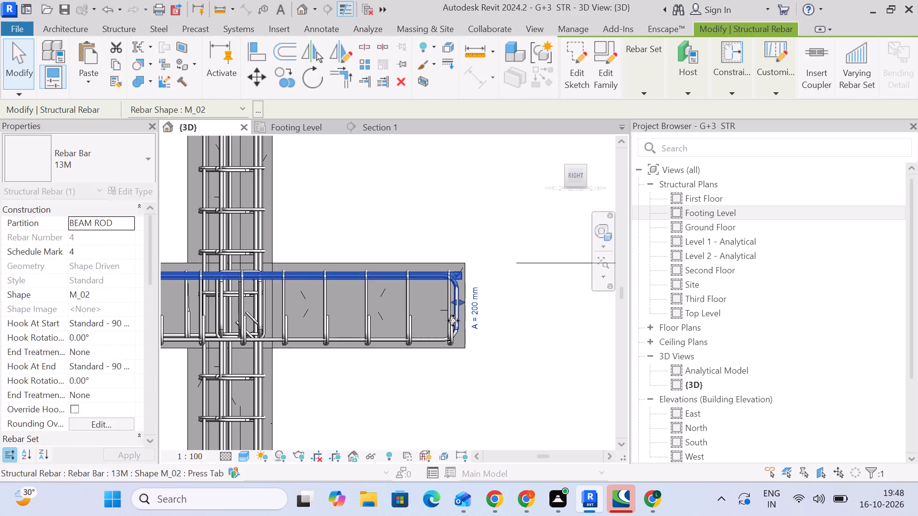
On the topmost beam, move the 10M M_T1 stirrup set past the column to near the overhang's free end.
scroll(453, 321, down, 6)
middle_drag(399, 224, 399, 335)
scroll(399, 331, down, 7)
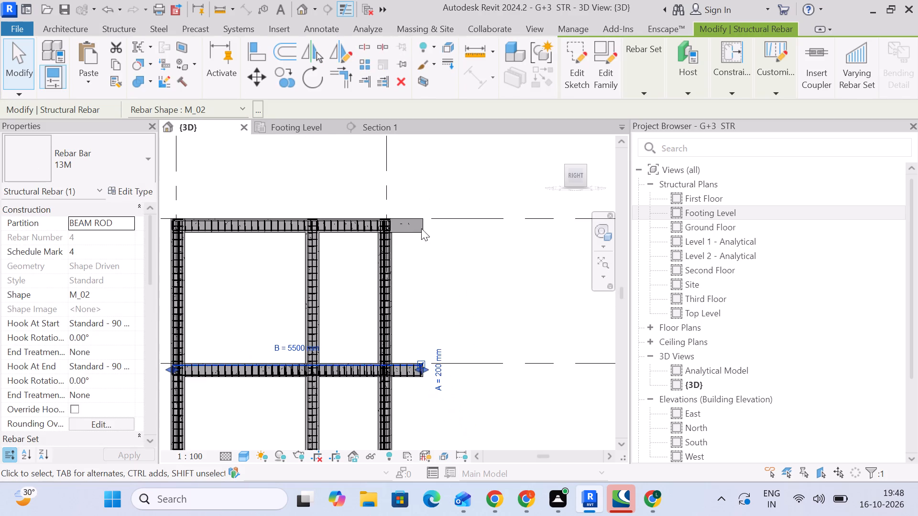
scroll(417, 244, up, 4)
click(414, 262)
middle_drag(373, 226, 363, 312)
scroll(348, 300, up, 8)
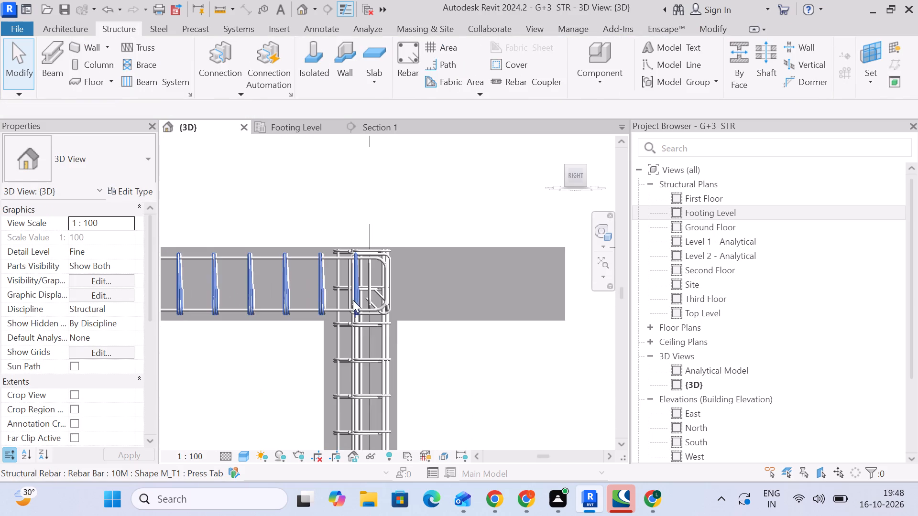
click(321, 300)
drag(361, 281, 380, 284)
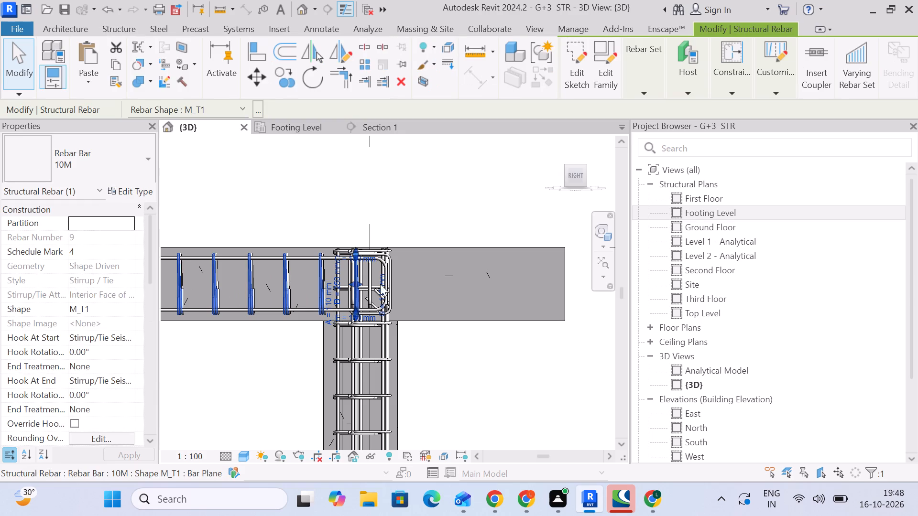
drag(380, 284, 552, 289)
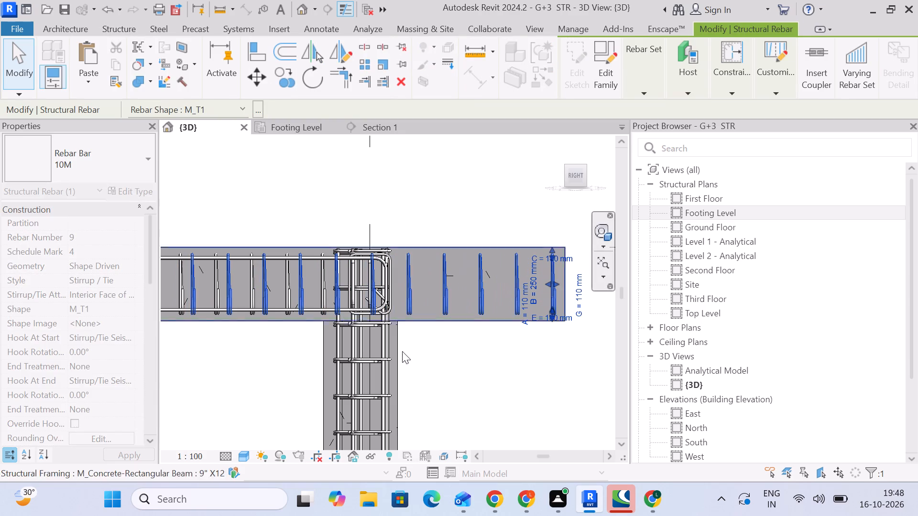
click(440, 355)
Extend the topmost beam's bottom 13M bar and top 13M BEAM ROD bar to just short of the overhang's free end.
click(382, 295)
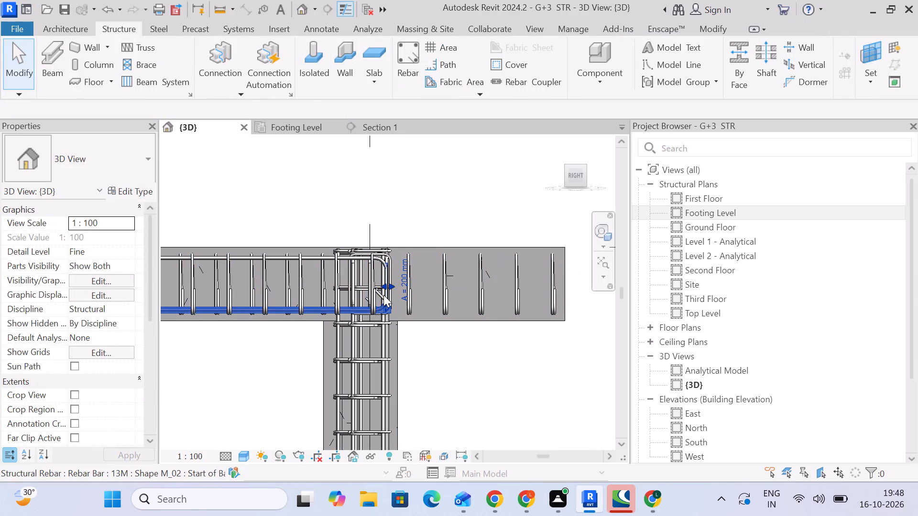
drag(388, 288, 543, 295)
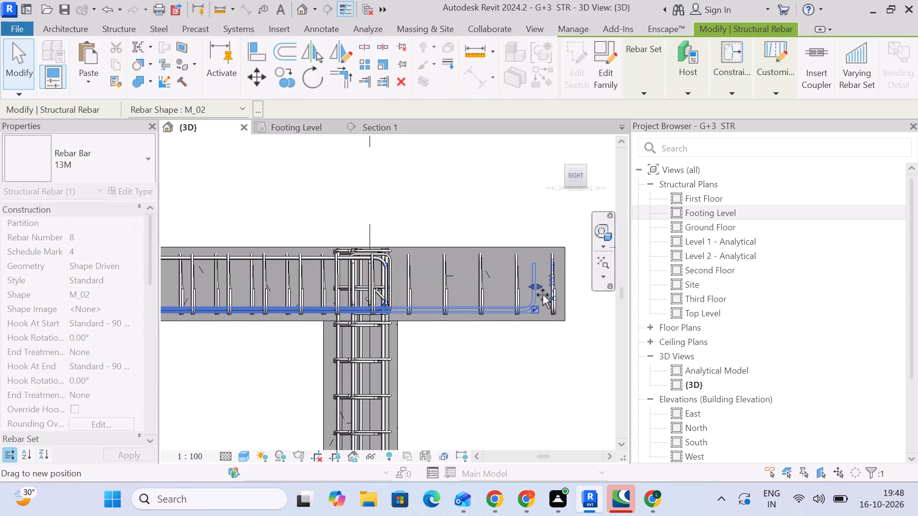
drag(543, 295, 558, 298)
click(547, 346)
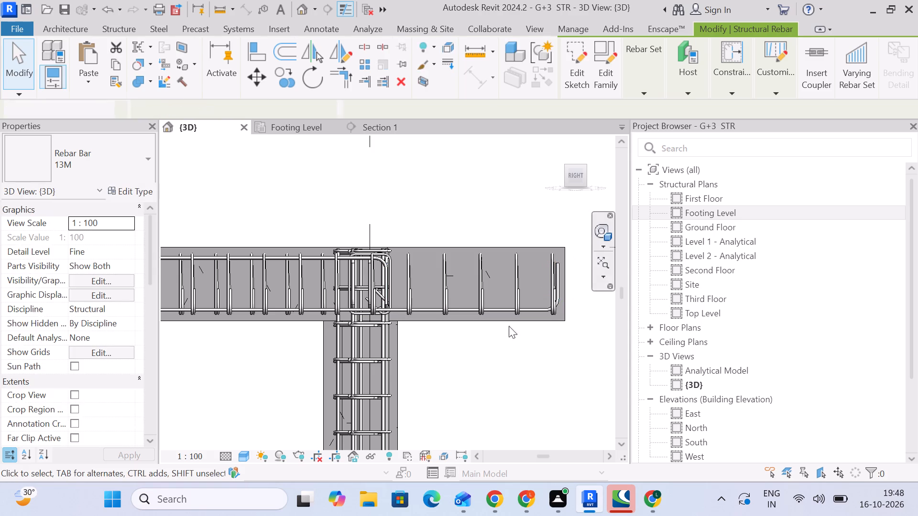
click(391, 261)
drag(388, 280, 478, 279)
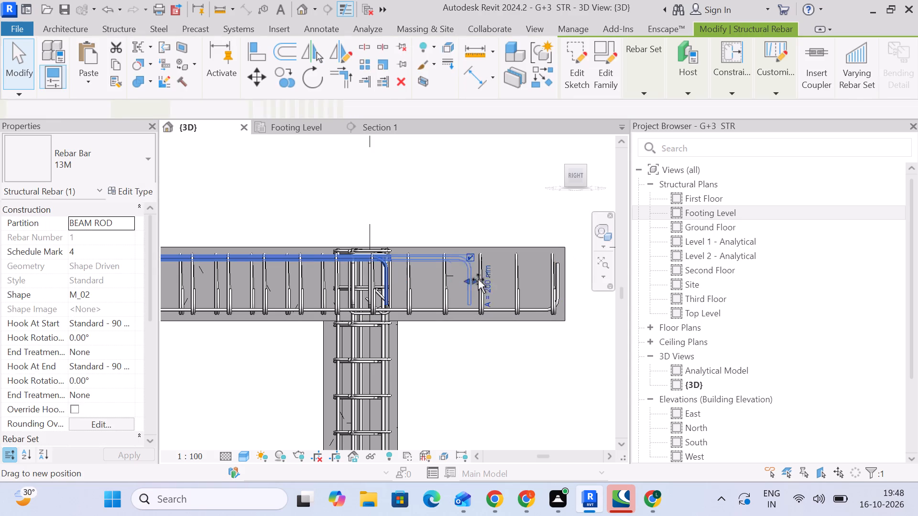
drag(478, 279, 560, 283)
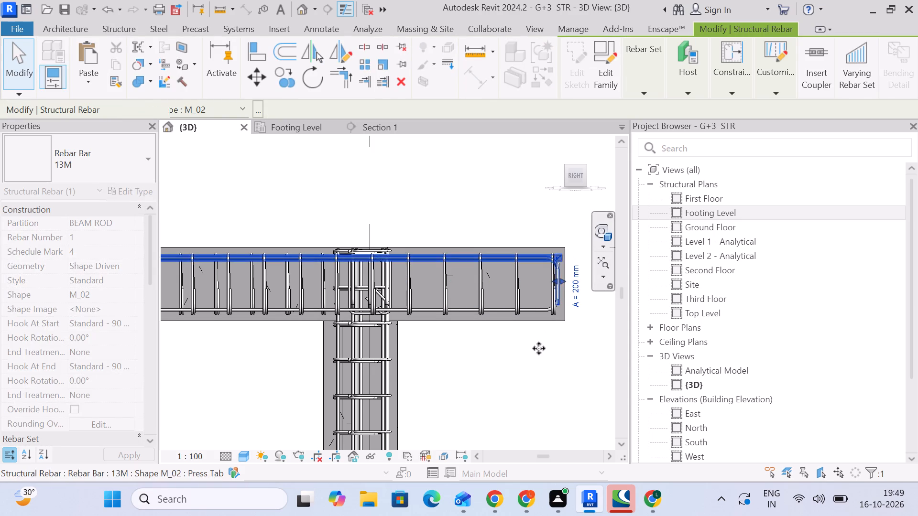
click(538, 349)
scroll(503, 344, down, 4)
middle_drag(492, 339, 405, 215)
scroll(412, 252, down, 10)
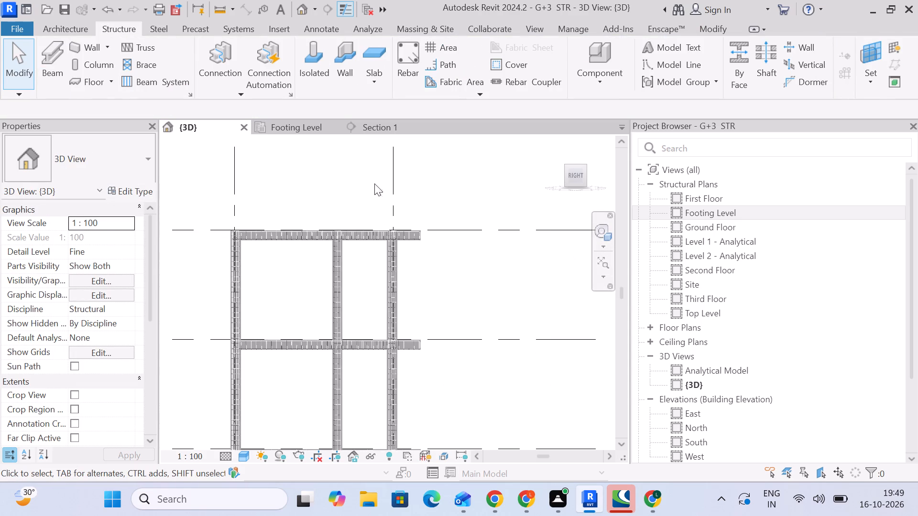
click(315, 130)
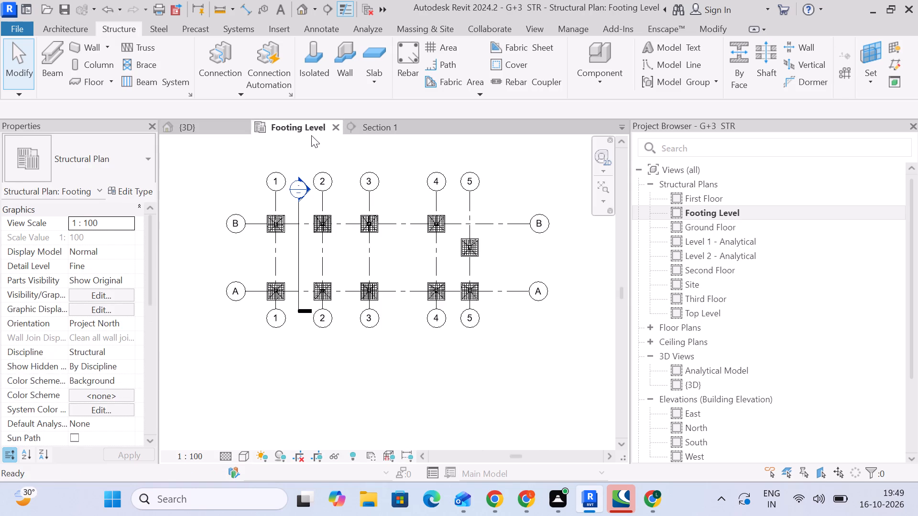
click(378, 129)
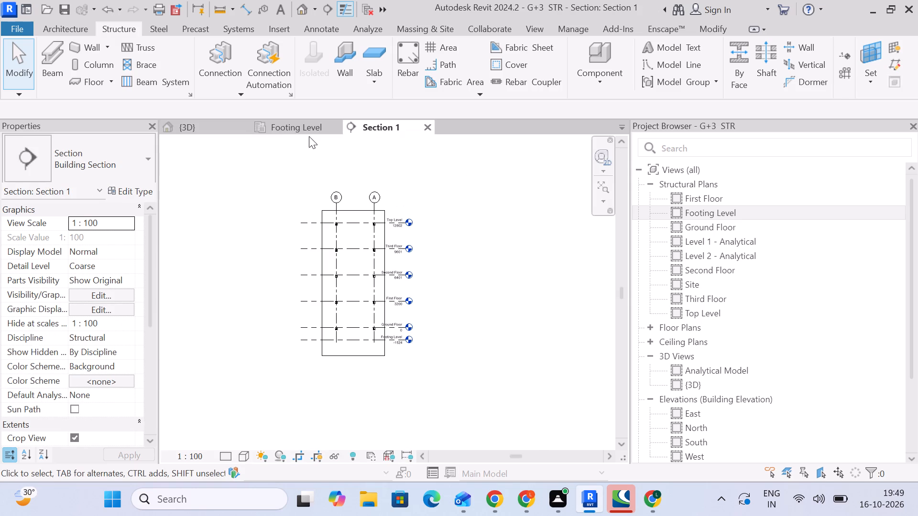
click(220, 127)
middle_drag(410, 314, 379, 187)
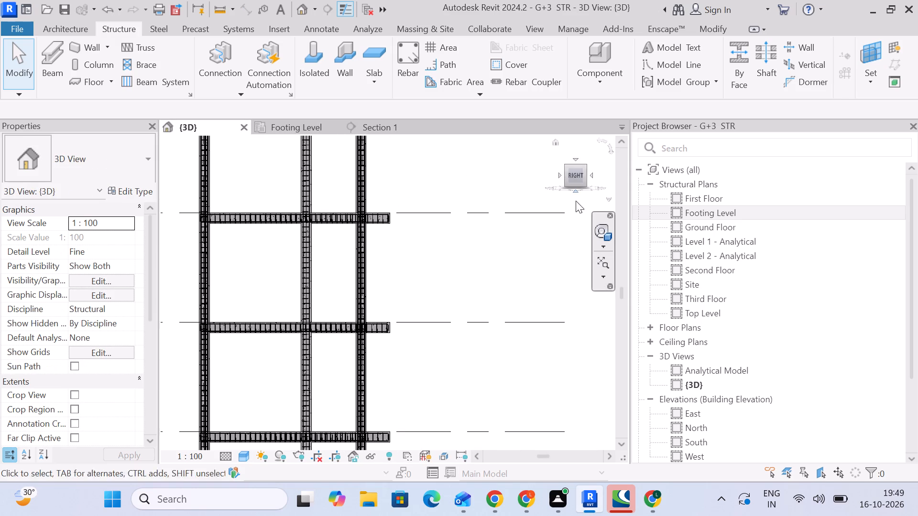
From the back side, extend the First Floor beam's 10M M_T1 stirrup set past the column to just short of the overhang's free end.
click(590, 179)
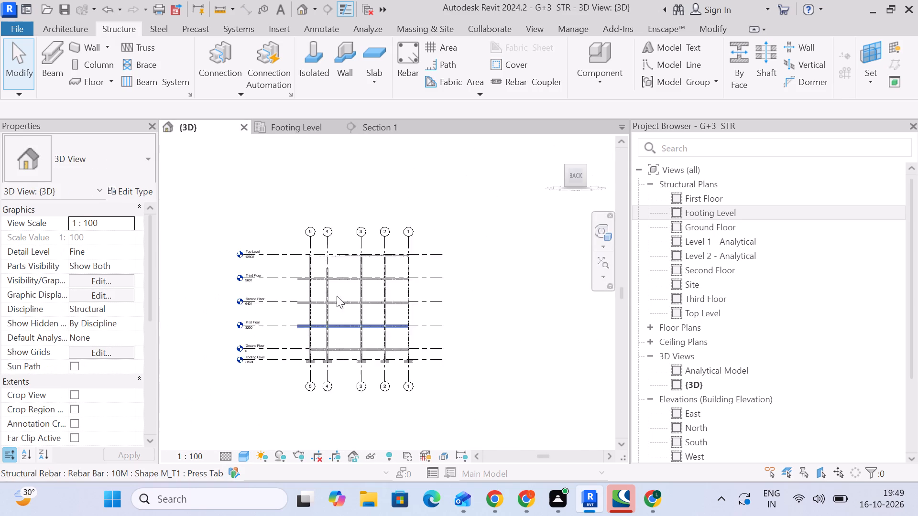
scroll(338, 293, up, 5)
scroll(369, 347, up, 10)
middle_drag(425, 355, 438, 170)
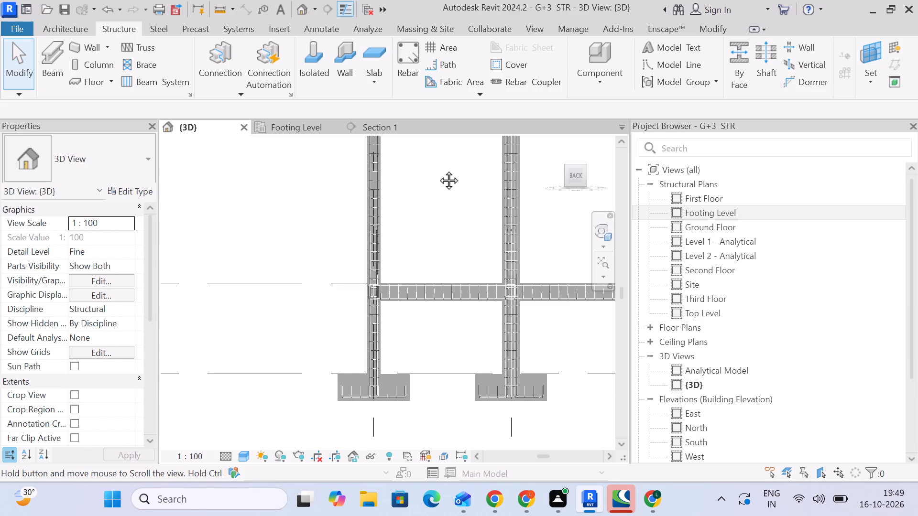
middle_drag(438, 170, 438, 332)
scroll(383, 258, up, 9)
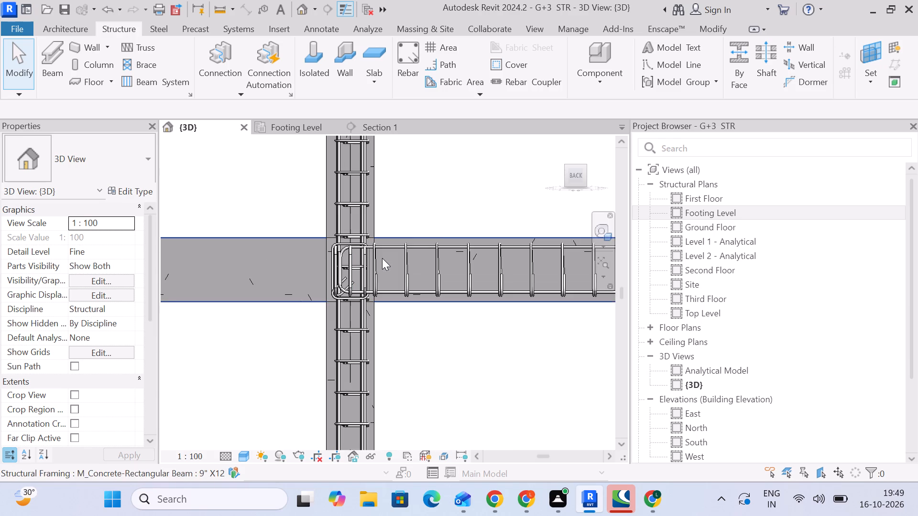
click(413, 268)
scroll(412, 312, down, 4)
middle_drag(412, 314, 484, 293)
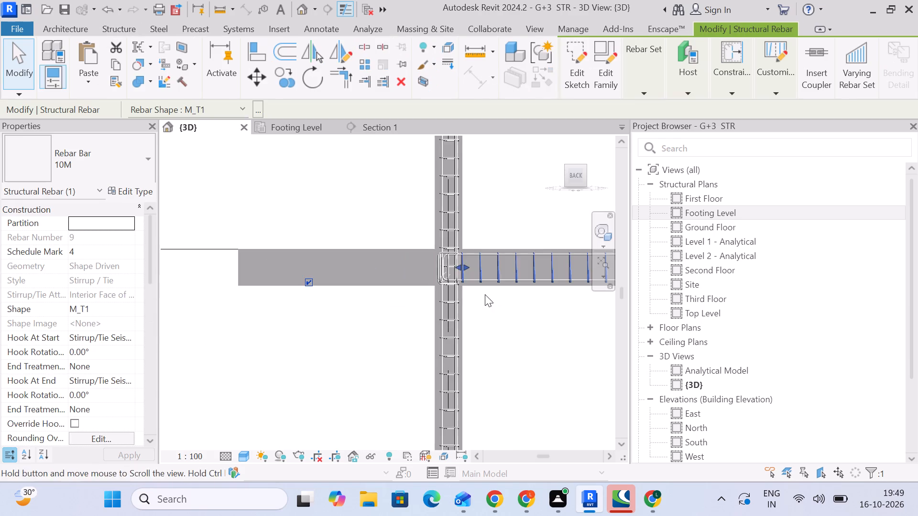
drag(460, 267, 315, 277)
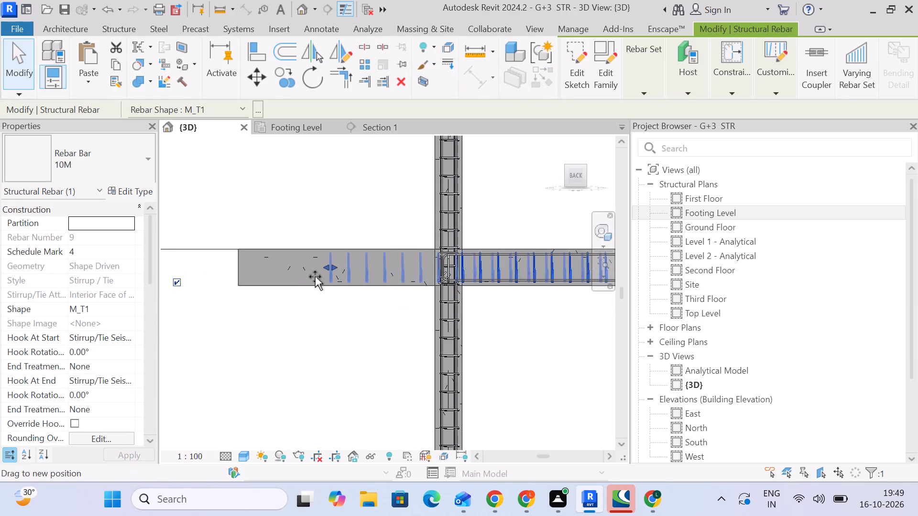
drag(315, 277, 239, 266)
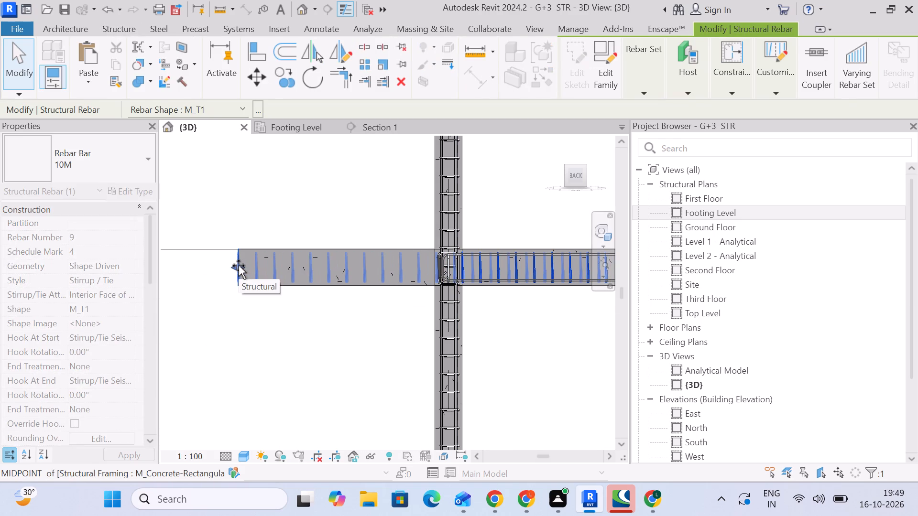
drag(239, 266, 246, 268)
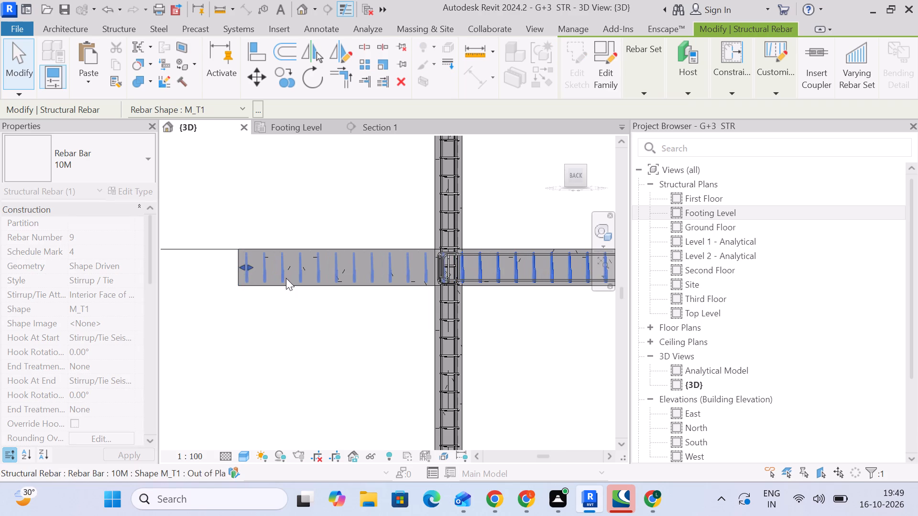
click(532, 312)
Extend the First Floor beam's top 13M BEAM ROD bar through the column to just short of the overhang's free end.
scroll(463, 246, up, 5)
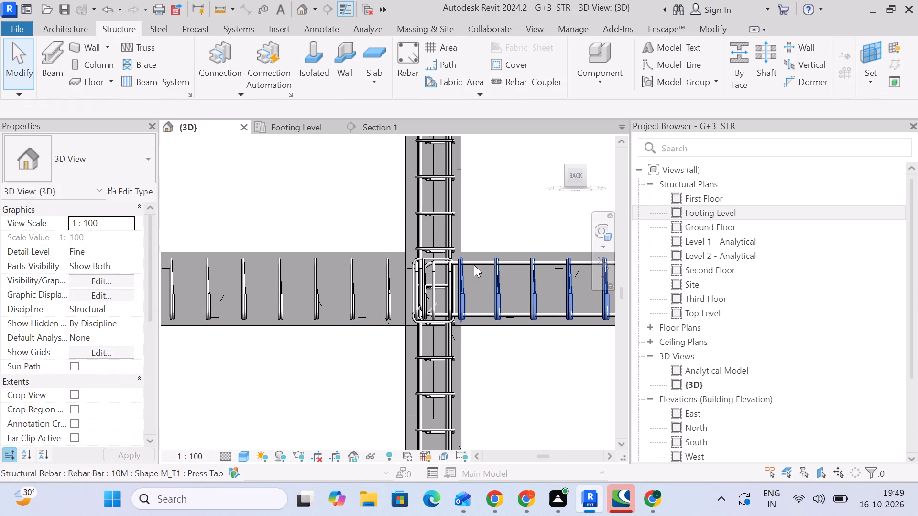
click(474, 265)
drag(422, 285, 298, 282)
scroll(291, 284, down, 5)
middle_drag(288, 294, 442, 306)
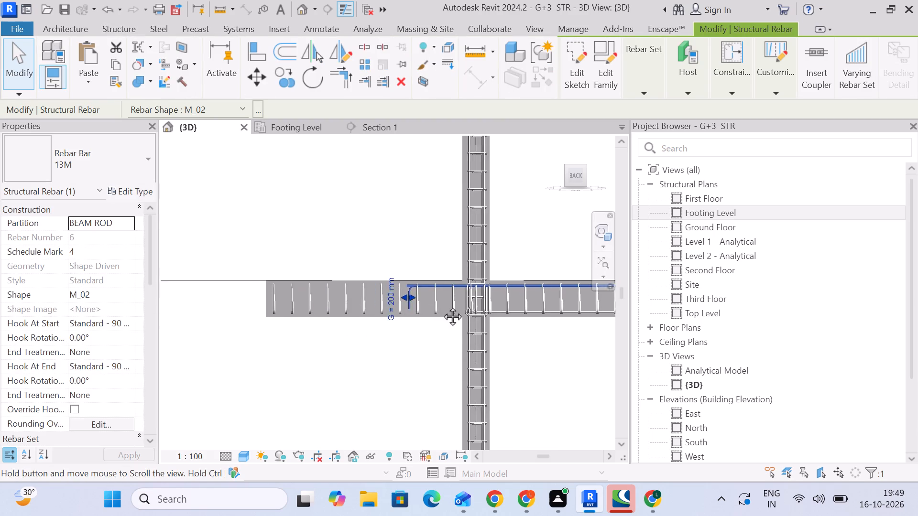
middle_drag(442, 306, 454, 307)
scroll(454, 307, up, 4)
drag(459, 297, 252, 289)
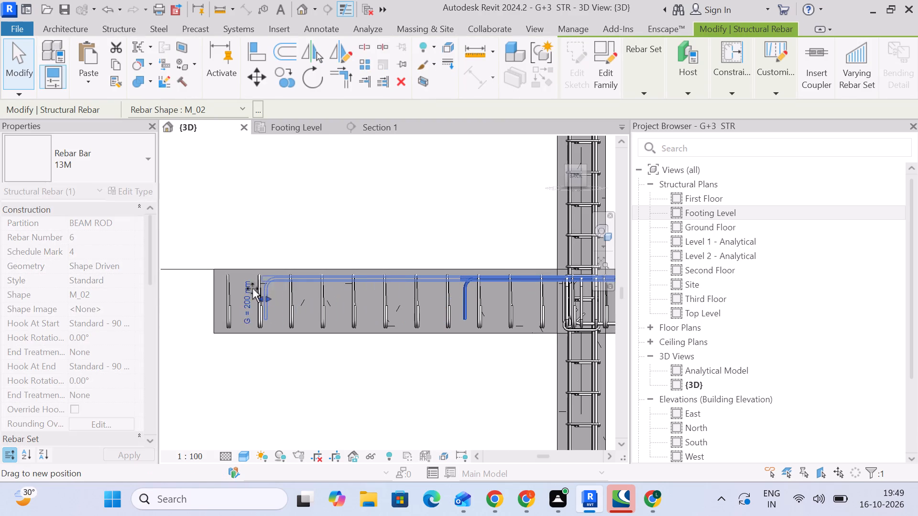
drag(252, 289, 220, 286)
Extend the First Floor beam's bottom 13M bar through the column to just short of the overhang's free end.
scroll(252, 292, down, 2)
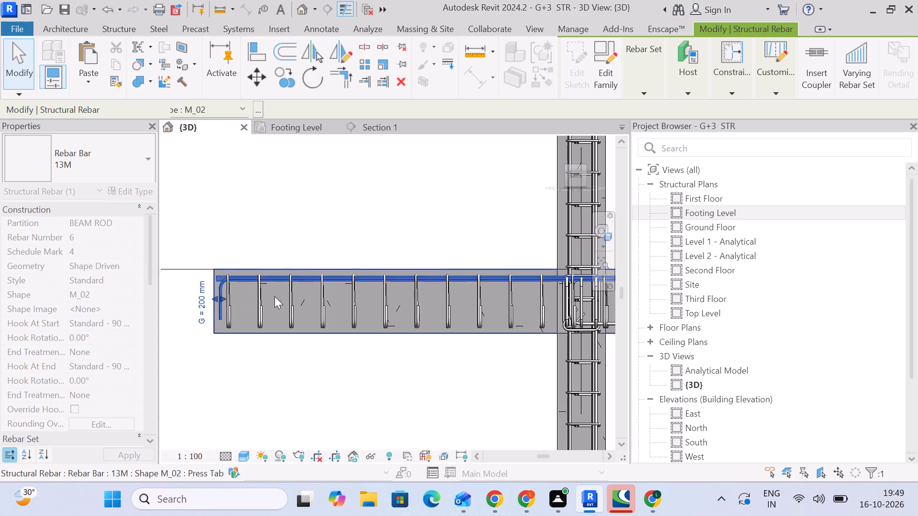
scroll(274, 296, down, 1)
middle_drag(399, 323, 375, 239)
click(482, 231)
click(482, 273)
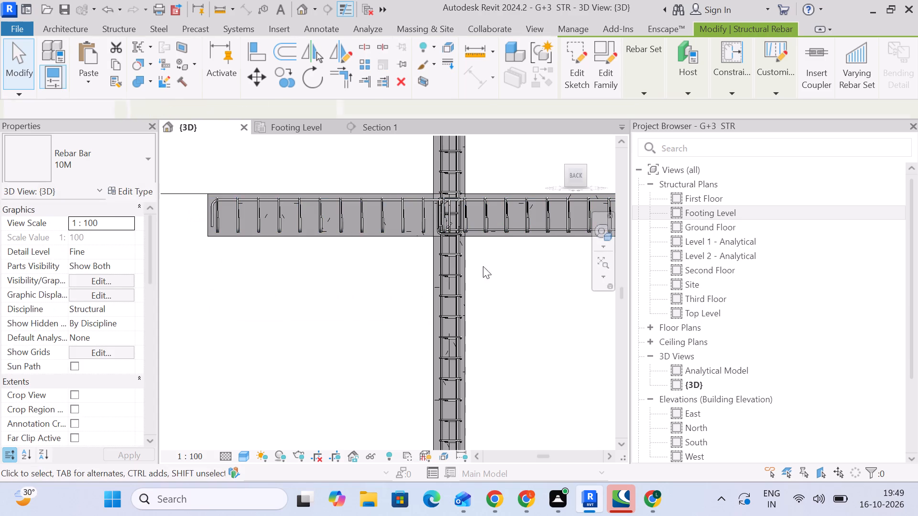
click(476, 234)
drag(440, 220, 395, 223)
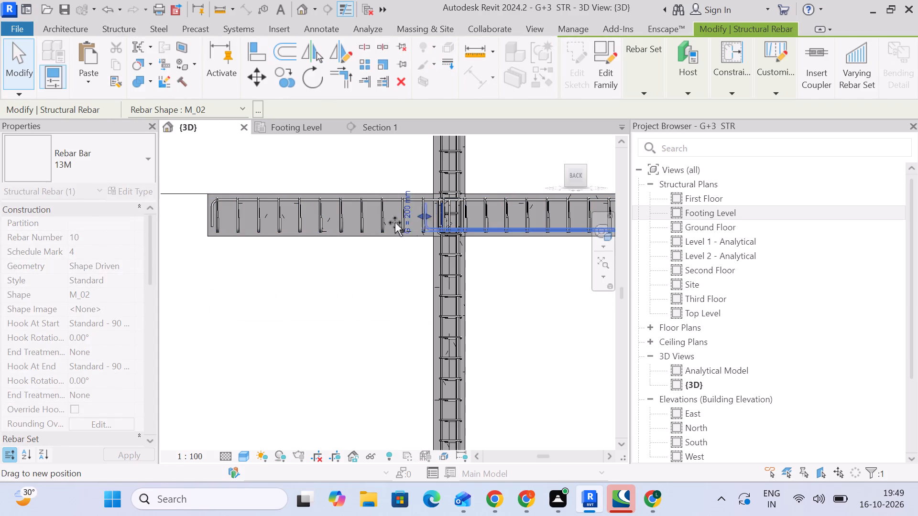
drag(395, 223, 215, 230)
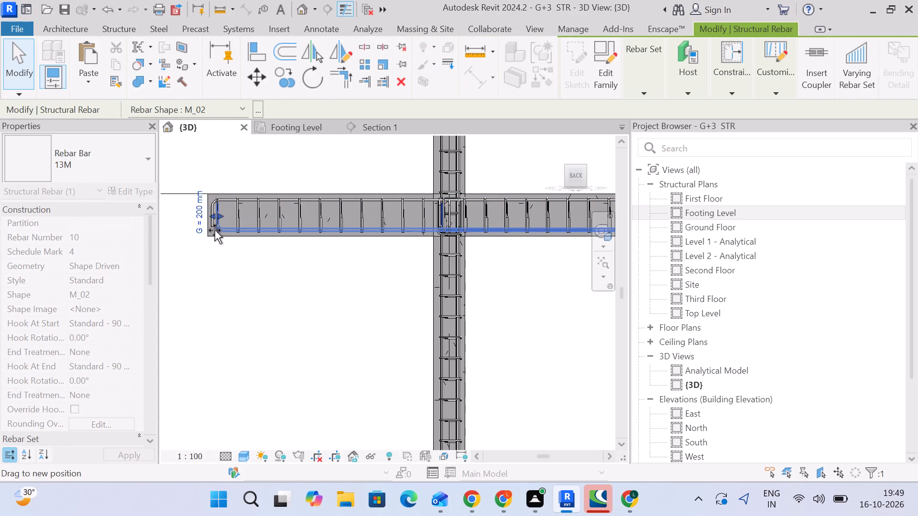
drag(215, 230, 213, 230)
On the Second Floor beam, extend the 10M M_T1 stirrup set past the column to near the overhang's free end.
scroll(222, 236, down, 4)
middle_drag(241, 248, 246, 375)
click(297, 225)
scroll(443, 243, down, 4)
middle_drag(443, 246, 394, 348)
scroll(380, 310, up, 4)
scroll(347, 257, up, 3)
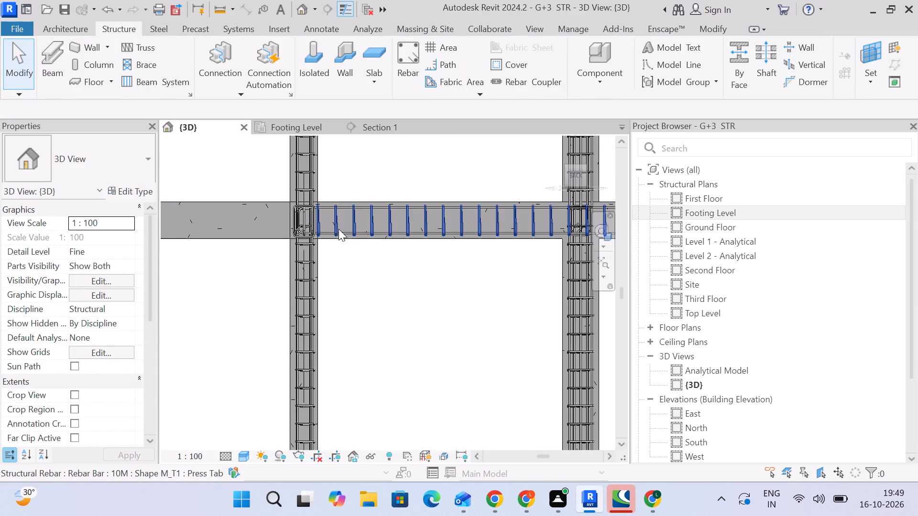
click(339, 229)
scroll(328, 290, up, 1)
middle_drag(328, 290, 534, 342)
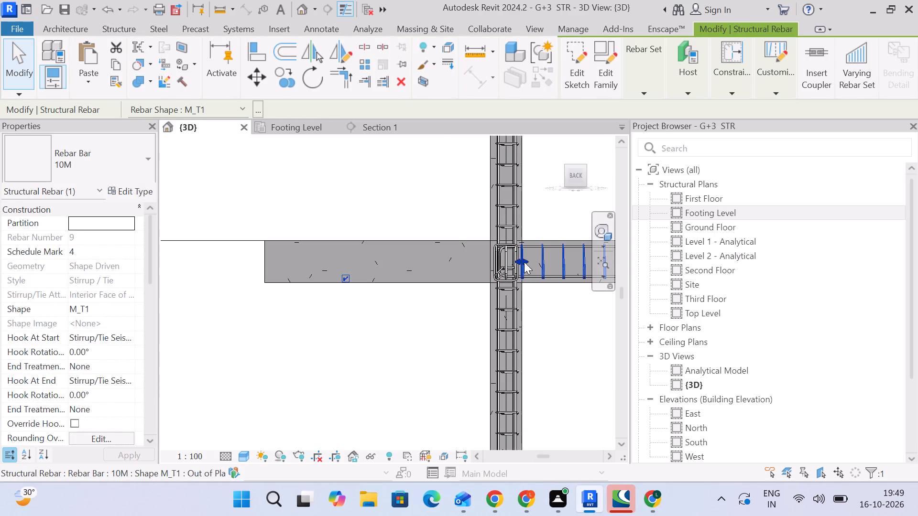
drag(524, 262, 274, 264)
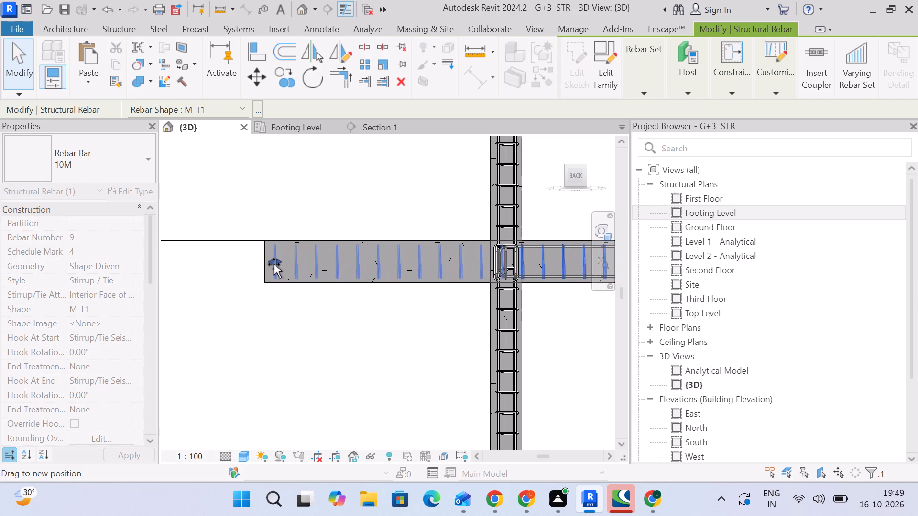
drag(274, 264, 273, 264)
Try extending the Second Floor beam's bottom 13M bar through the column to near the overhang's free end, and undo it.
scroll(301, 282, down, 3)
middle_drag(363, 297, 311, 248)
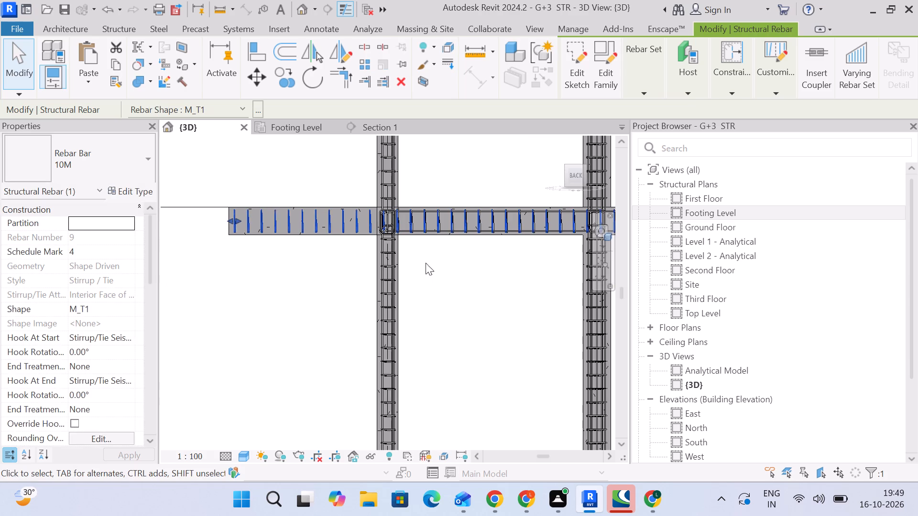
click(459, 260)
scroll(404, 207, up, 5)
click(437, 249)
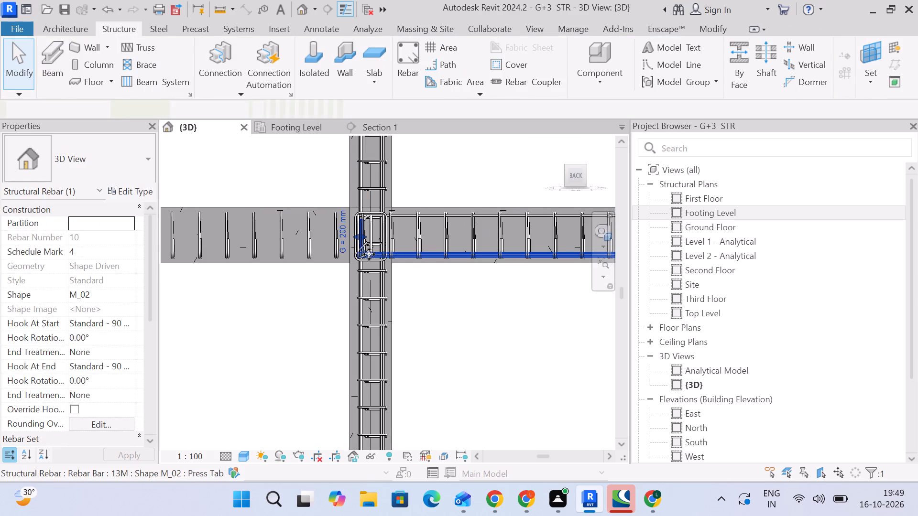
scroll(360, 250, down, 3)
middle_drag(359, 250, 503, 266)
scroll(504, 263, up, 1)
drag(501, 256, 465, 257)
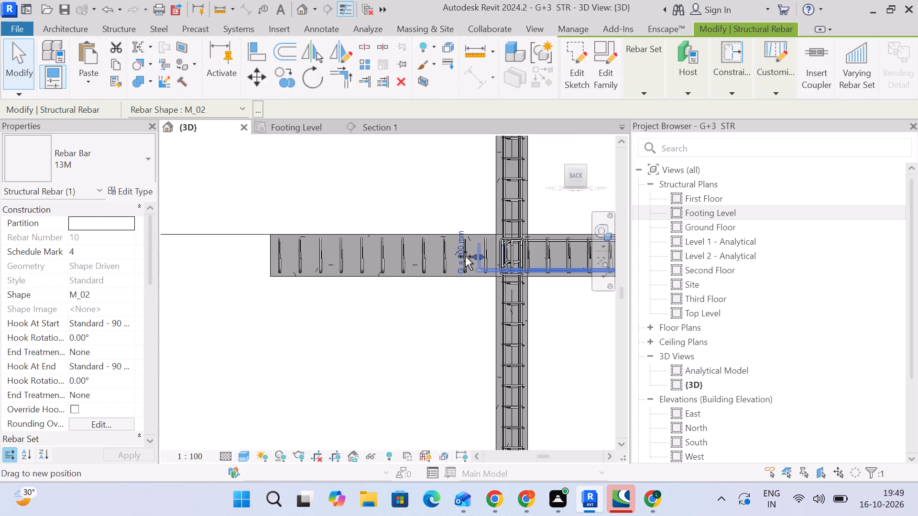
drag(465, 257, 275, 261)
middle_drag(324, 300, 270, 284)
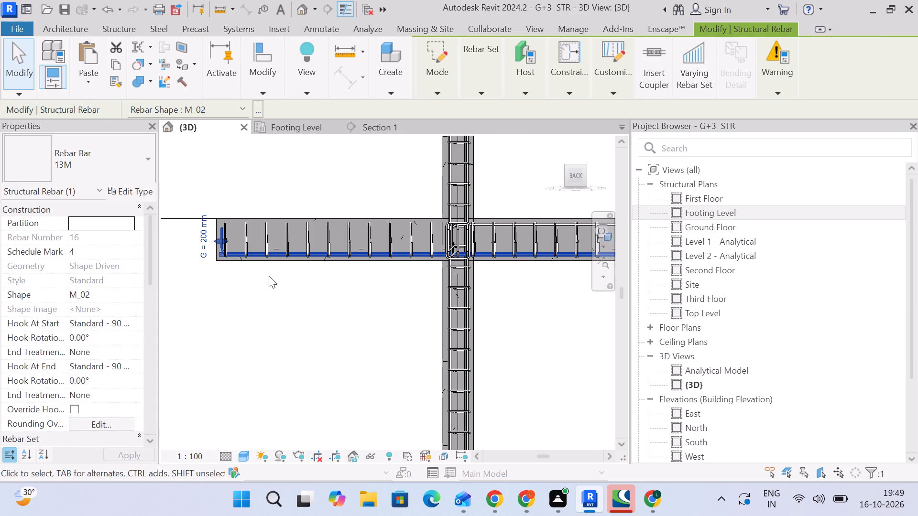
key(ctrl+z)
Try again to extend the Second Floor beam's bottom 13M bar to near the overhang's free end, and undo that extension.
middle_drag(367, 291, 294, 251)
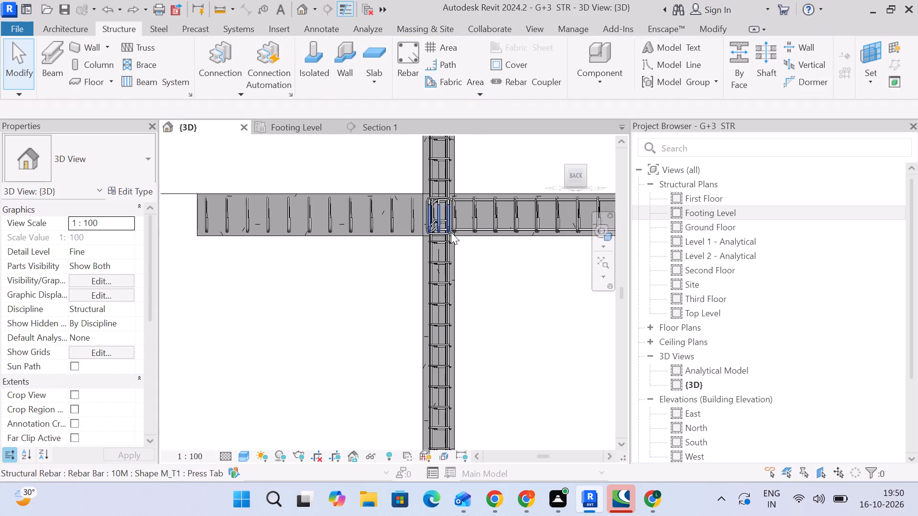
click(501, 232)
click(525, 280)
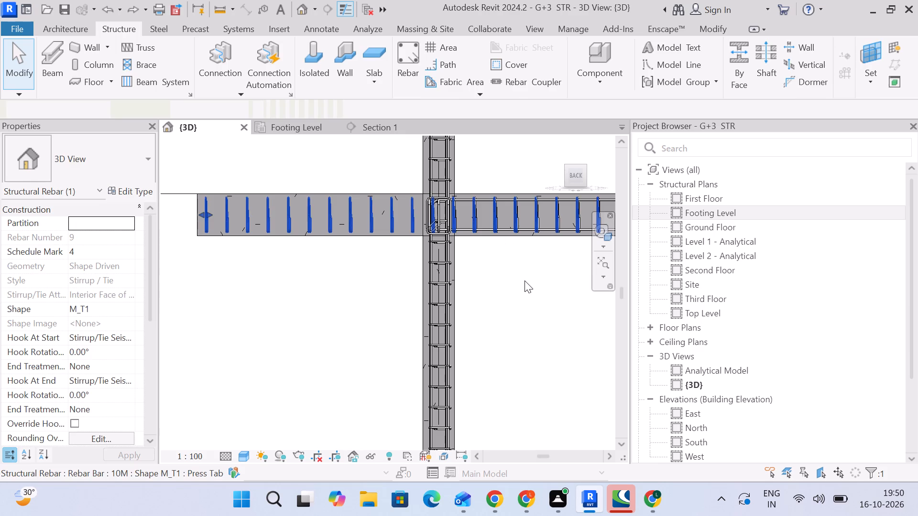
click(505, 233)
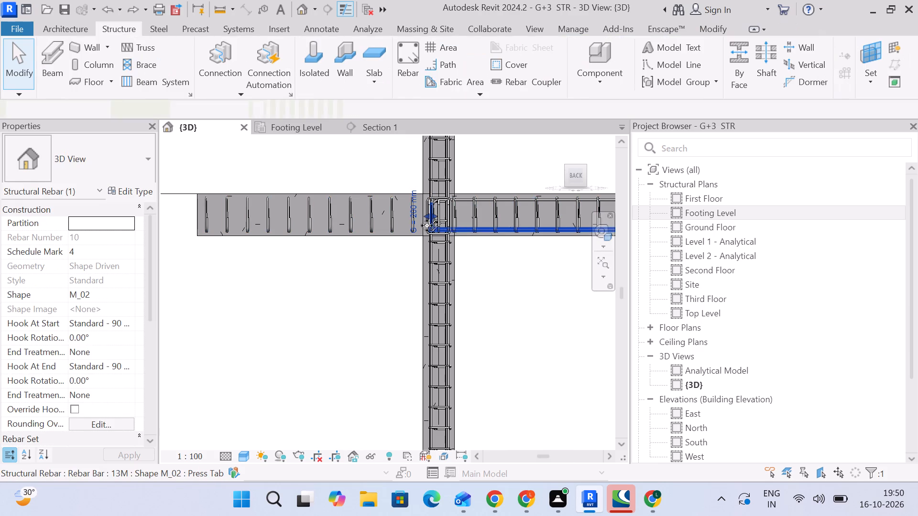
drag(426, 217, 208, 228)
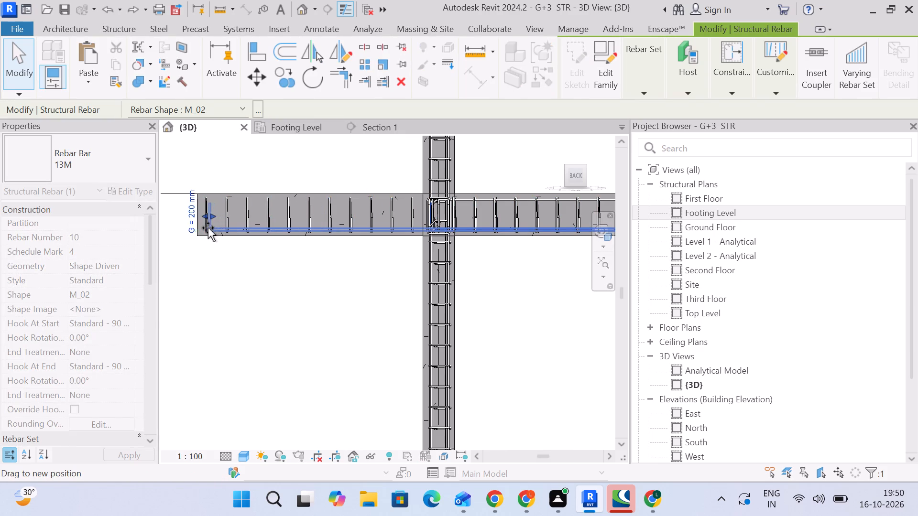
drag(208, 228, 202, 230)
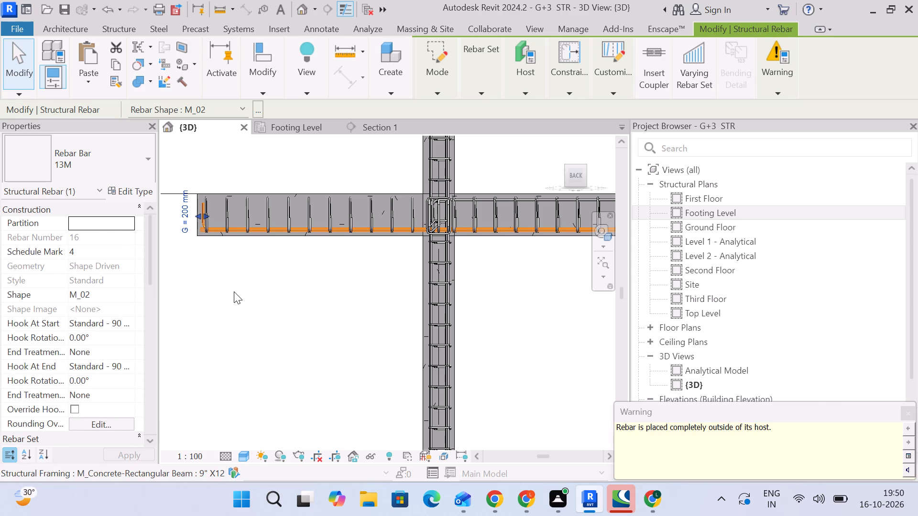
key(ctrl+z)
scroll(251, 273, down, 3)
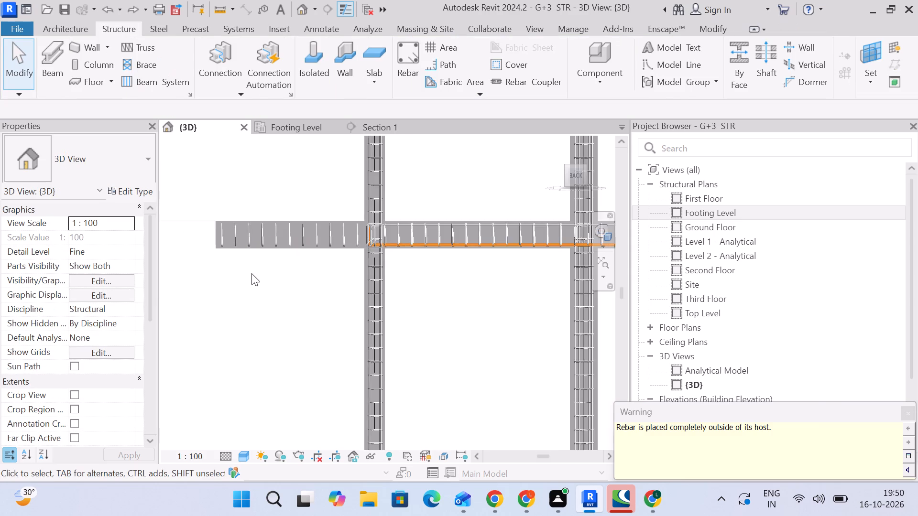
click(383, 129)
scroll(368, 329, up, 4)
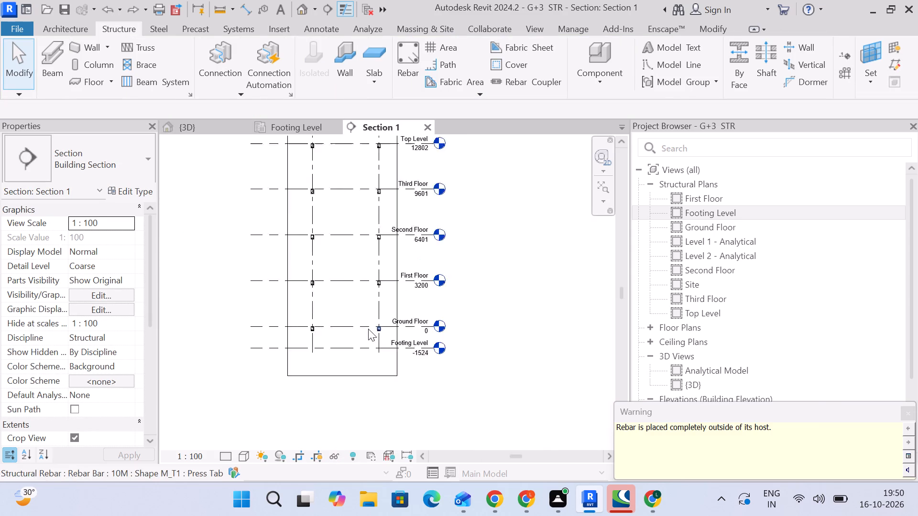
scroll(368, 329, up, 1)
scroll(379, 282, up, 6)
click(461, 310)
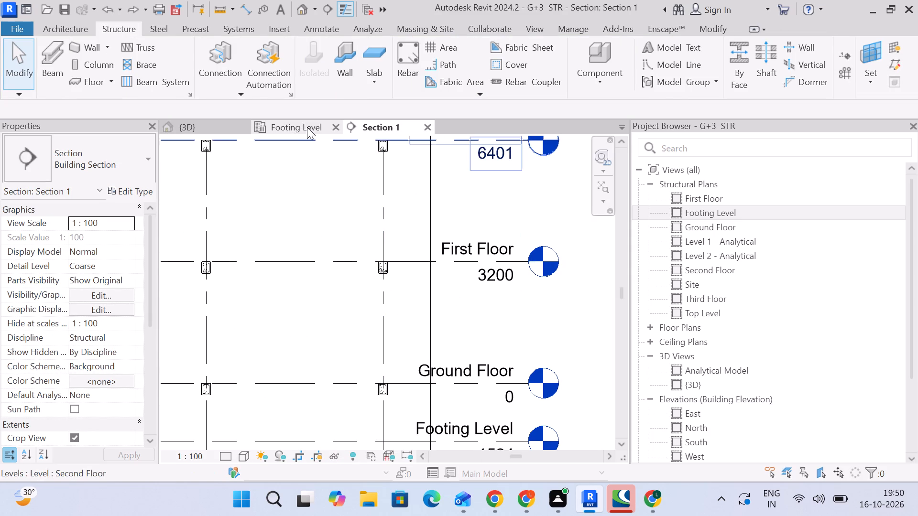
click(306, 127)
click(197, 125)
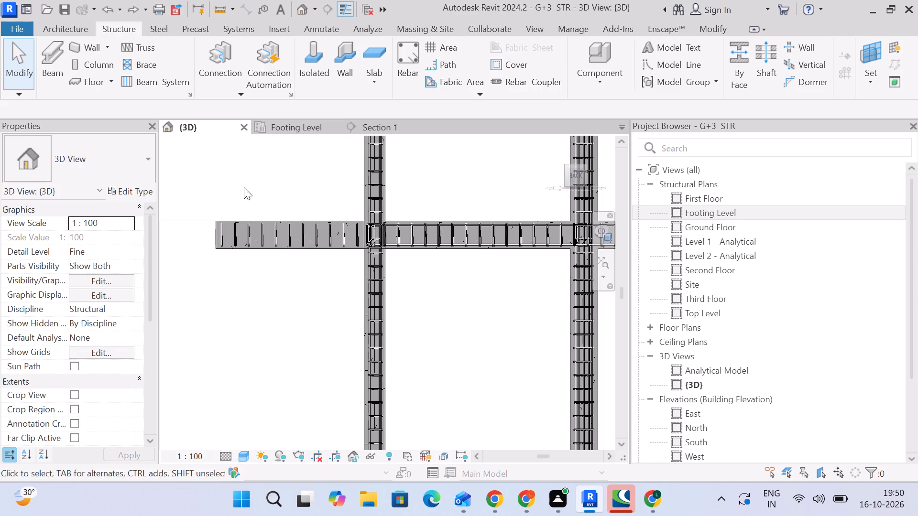
In Section 1, delete only the structural rebar from the grid B beams at Second Floor, Third Floor and Top Level.
click(432, 241)
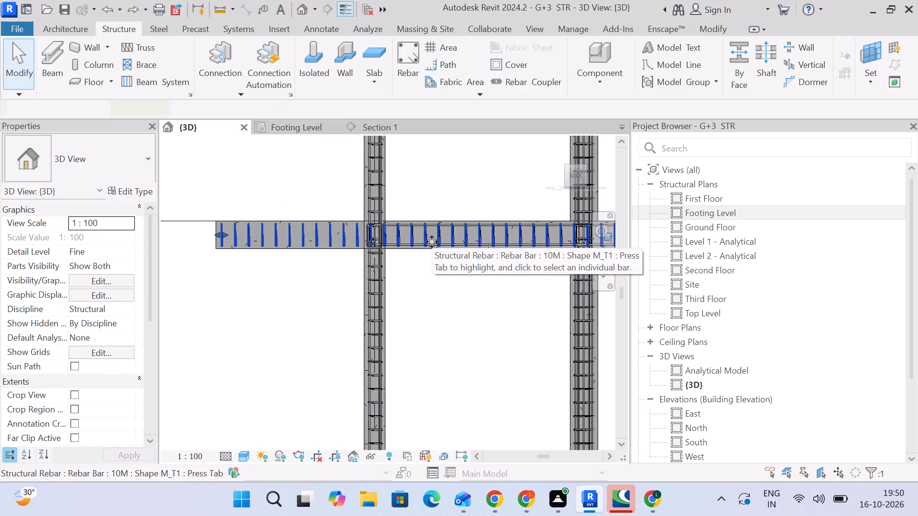
click(379, 129)
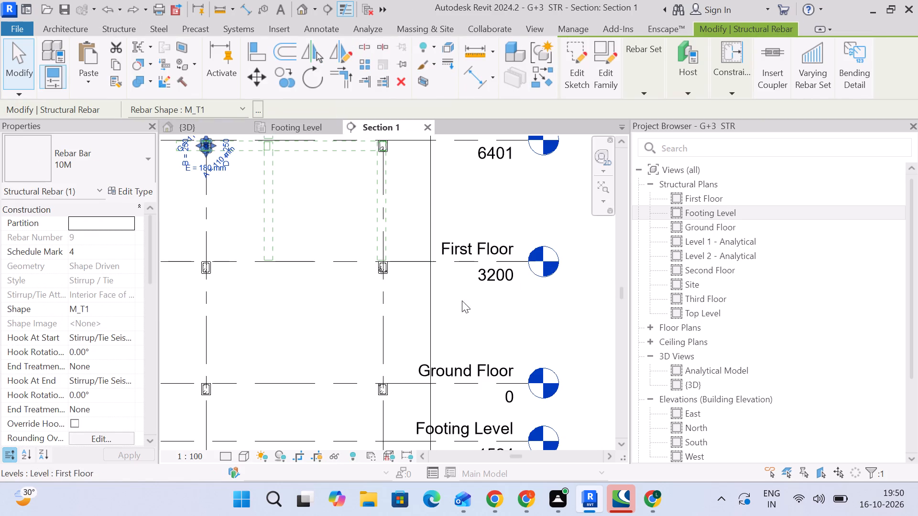
scroll(127, 370, down, 4)
scroll(229, 300, down, 7)
middle_drag(243, 300, 354, 329)
click(524, 293)
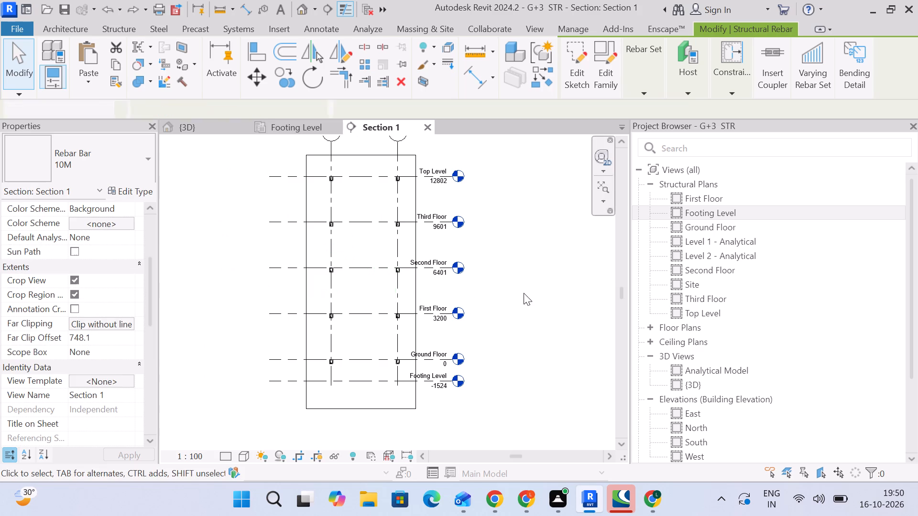
drag(316, 162, 346, 344)
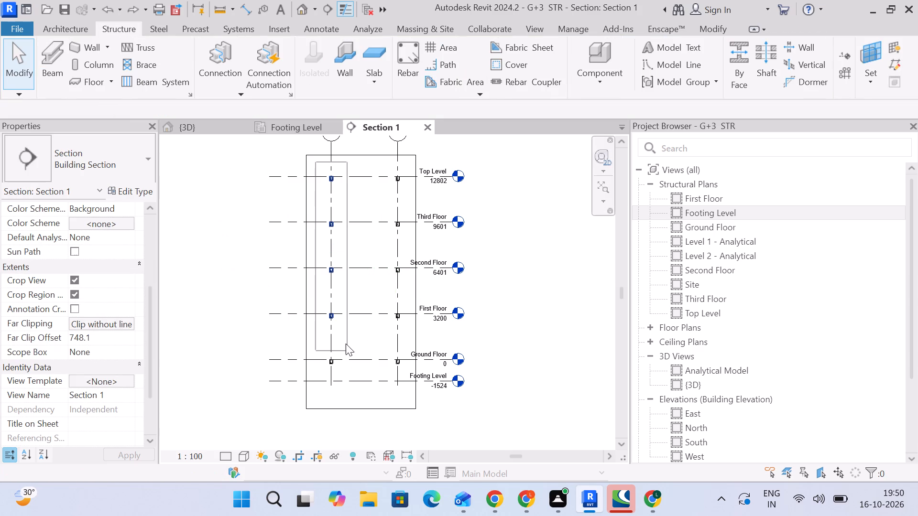
drag(346, 344, 343, 332)
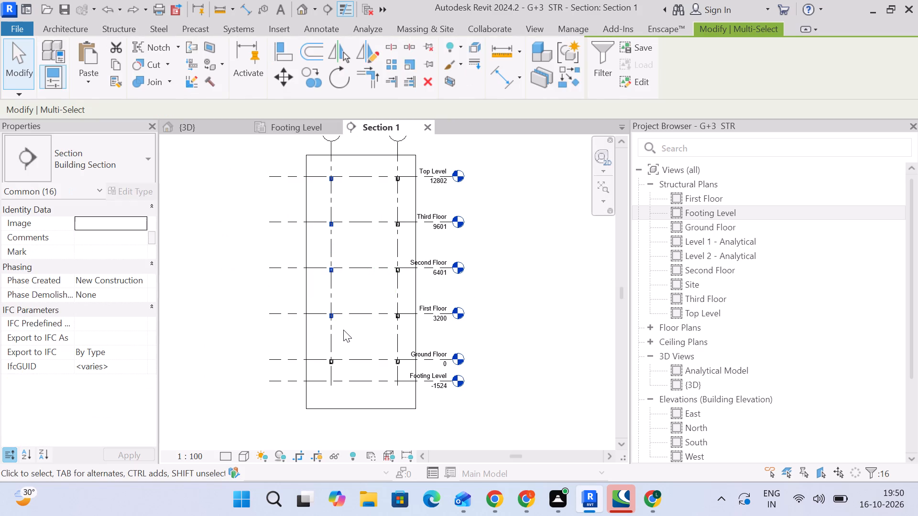
click(361, 299)
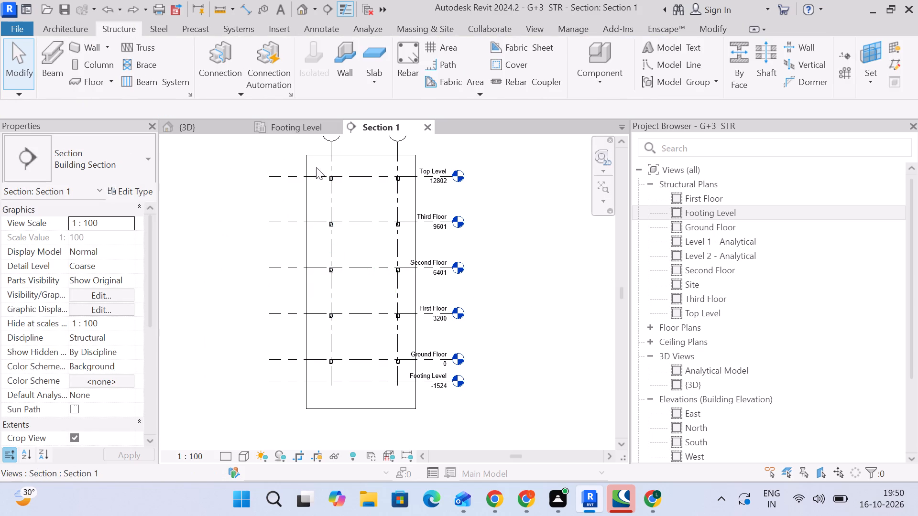
drag(321, 163, 350, 284)
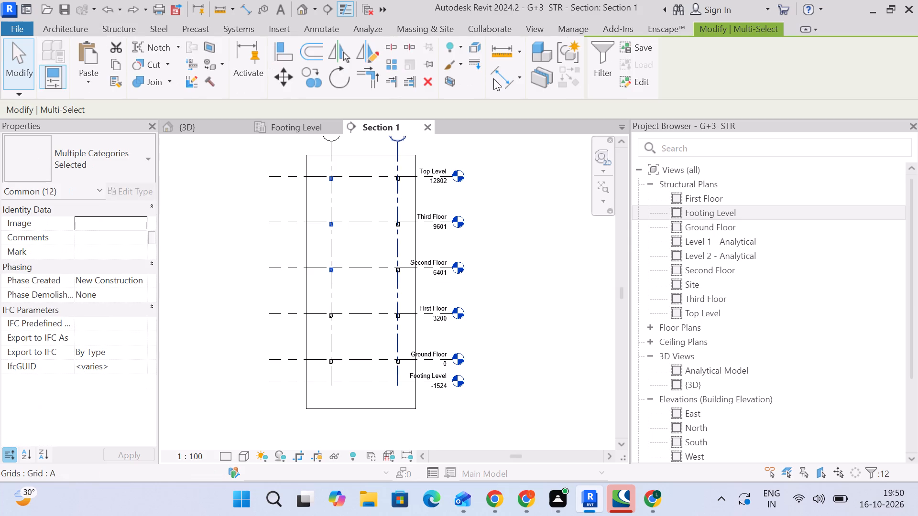
click(621, 45)
click(536, 218)
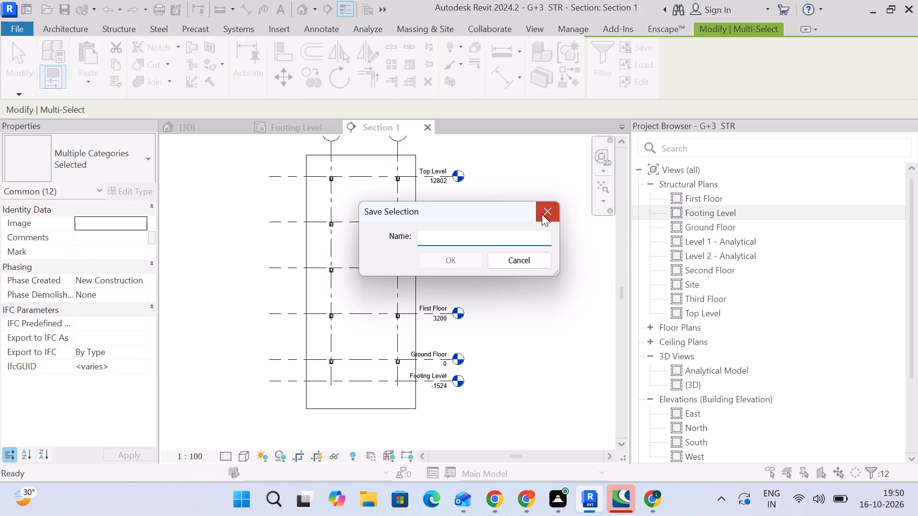
click(595, 84)
click(599, 71)
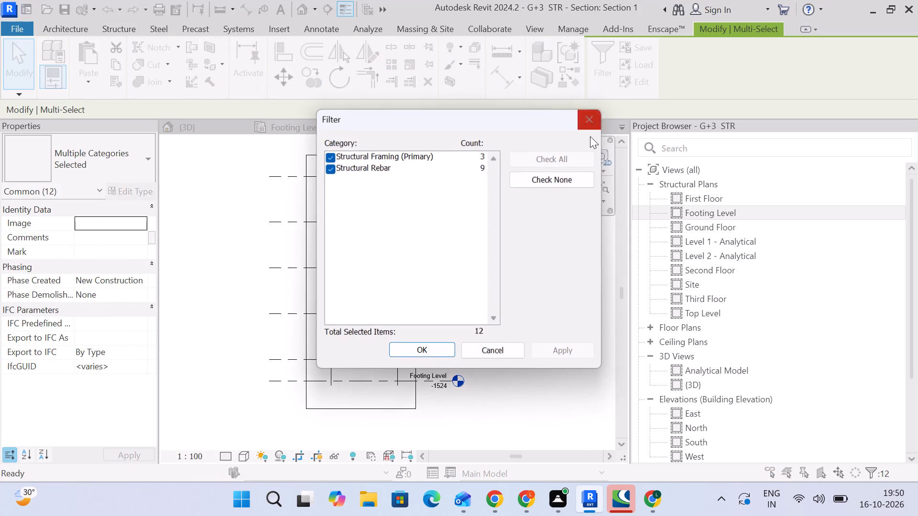
click(561, 180)
click(325, 168)
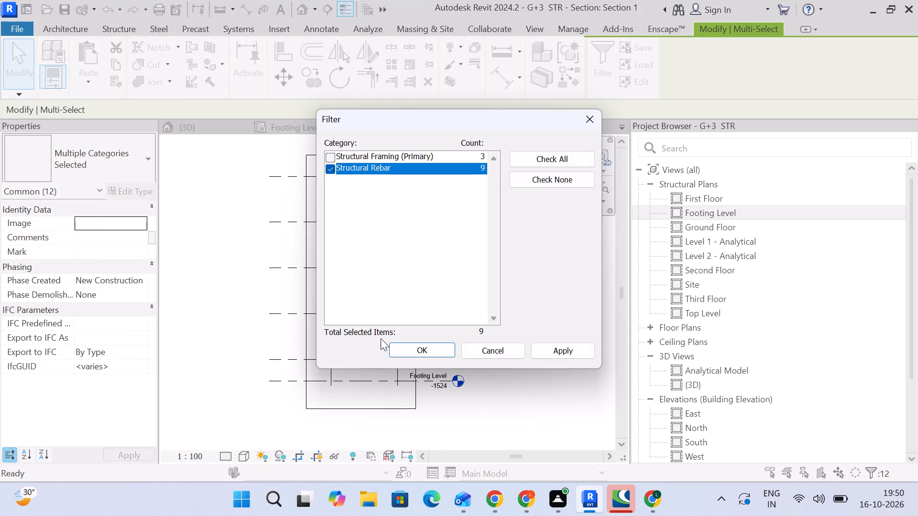
click(400, 347)
key(Delete)
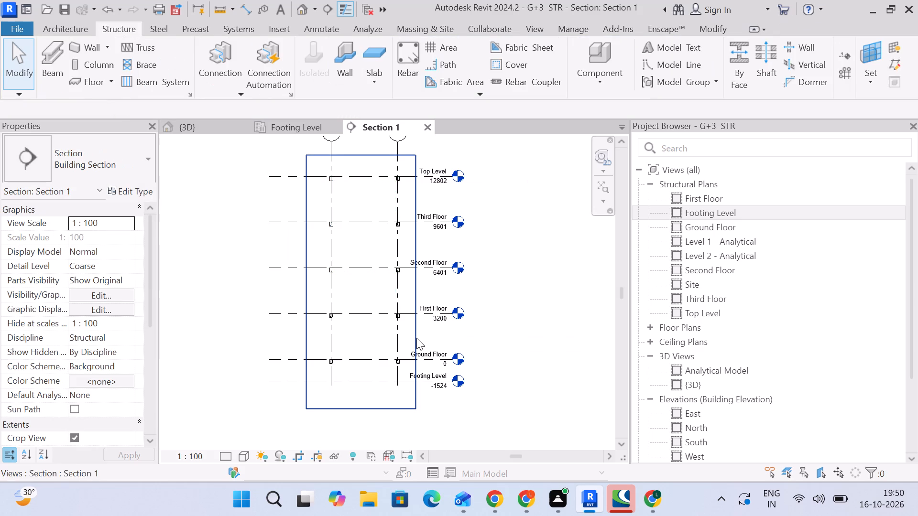
Check the stripped upper beam and the First Floor beam's overhang reinforcement in the 3D view.
click(308, 118)
click(205, 133)
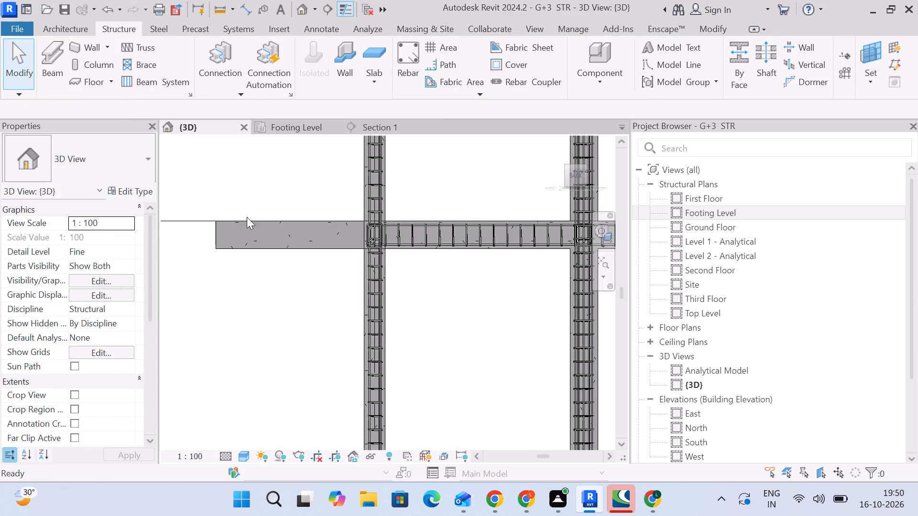
scroll(305, 252, down, 6)
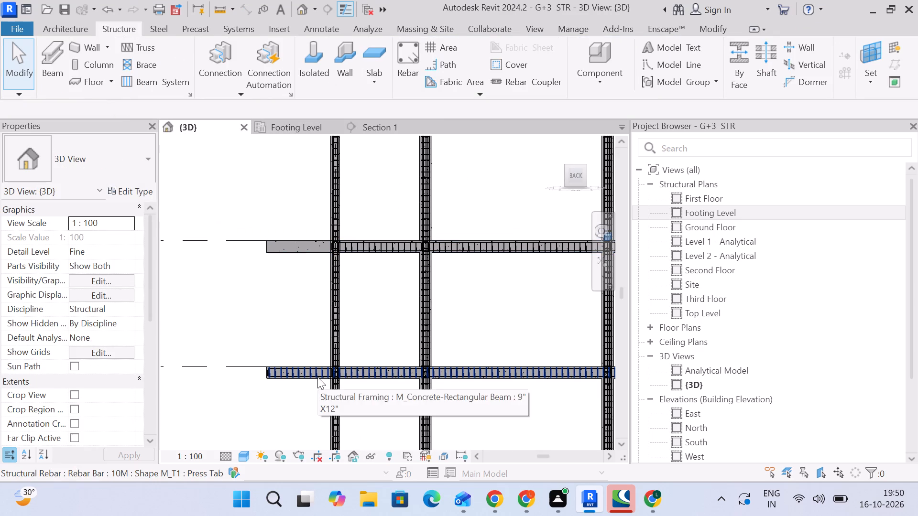
scroll(317, 377, up, 2)
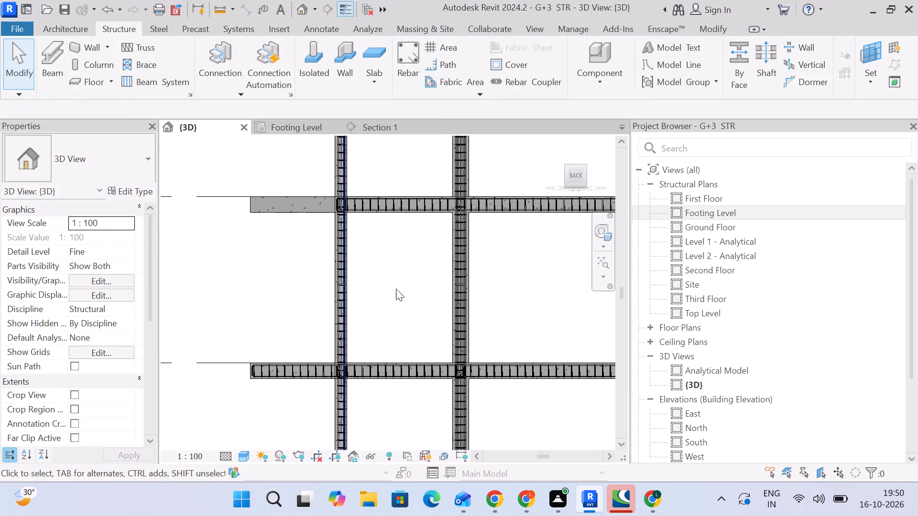
scroll(258, 372, up, 10)
click(247, 374)
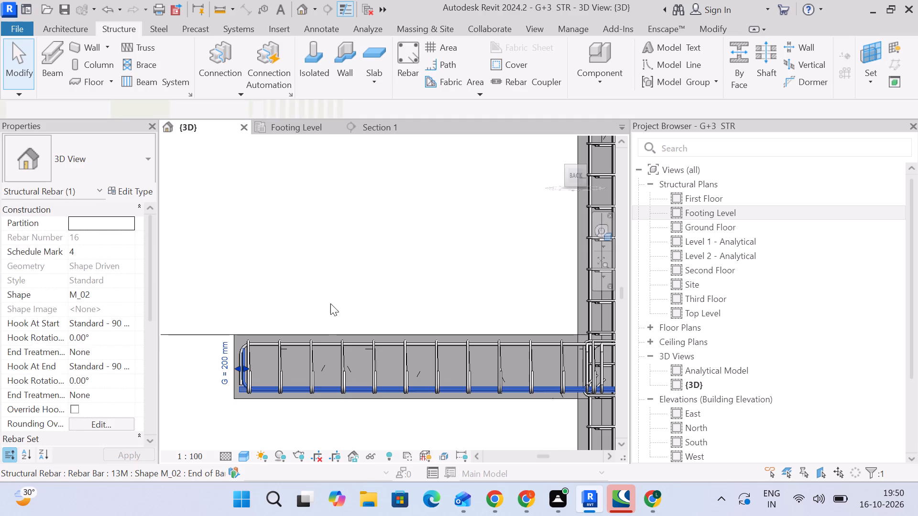
click(333, 299)
In Section 1, copy only the First Floor grid B beam's rebar onto the Second Floor beam, using the beam's bottom midpoint as reference.
click(381, 133)
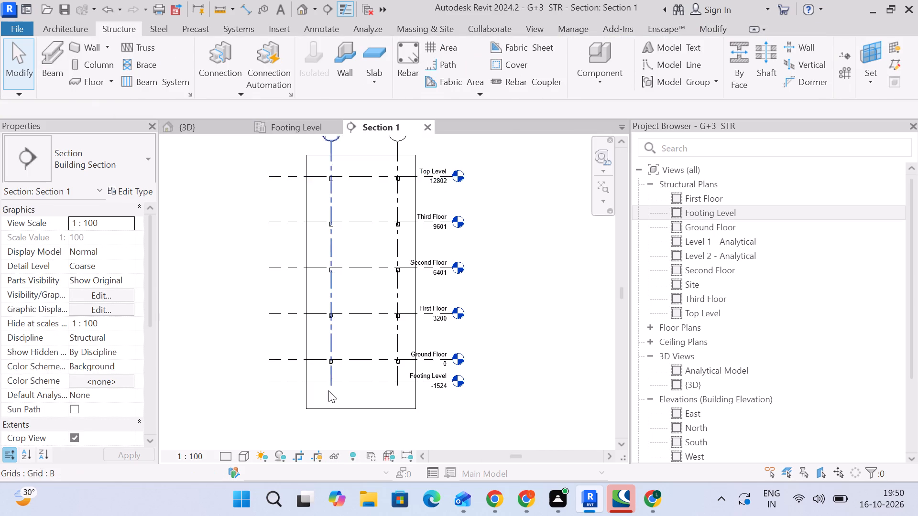
scroll(320, 362, up, 5)
drag(321, 243, 355, 298)
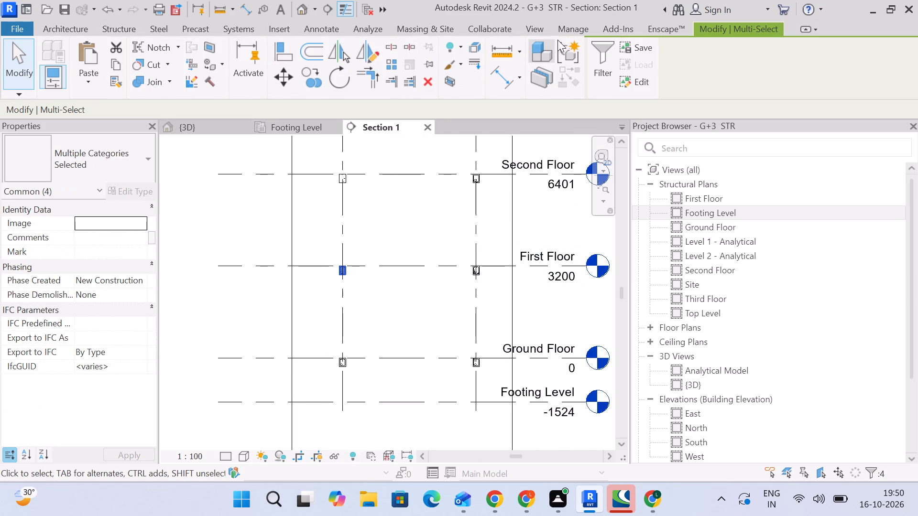
click(591, 57)
click(545, 175)
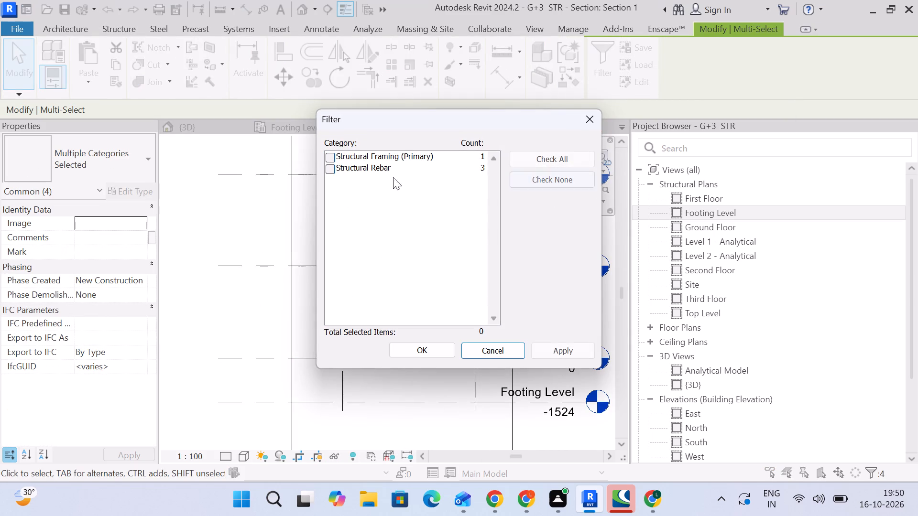
click(332, 172)
click(403, 351)
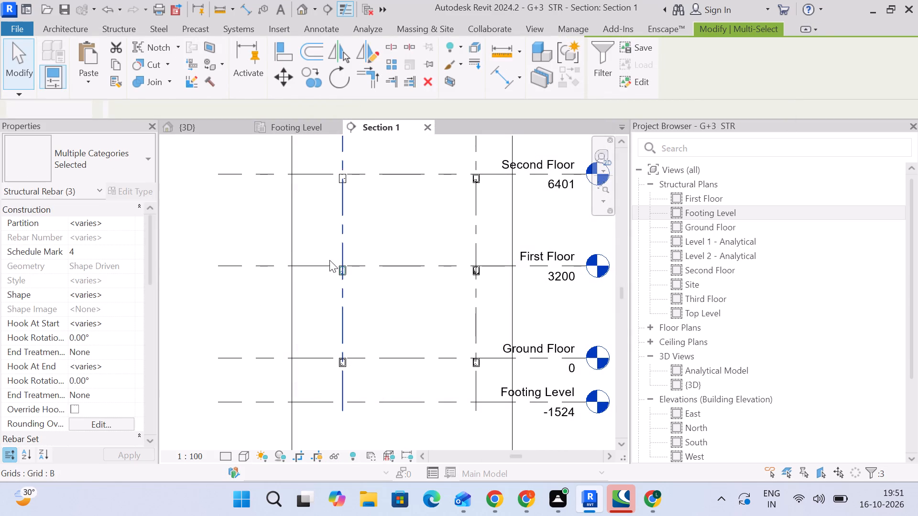
click(520, 84)
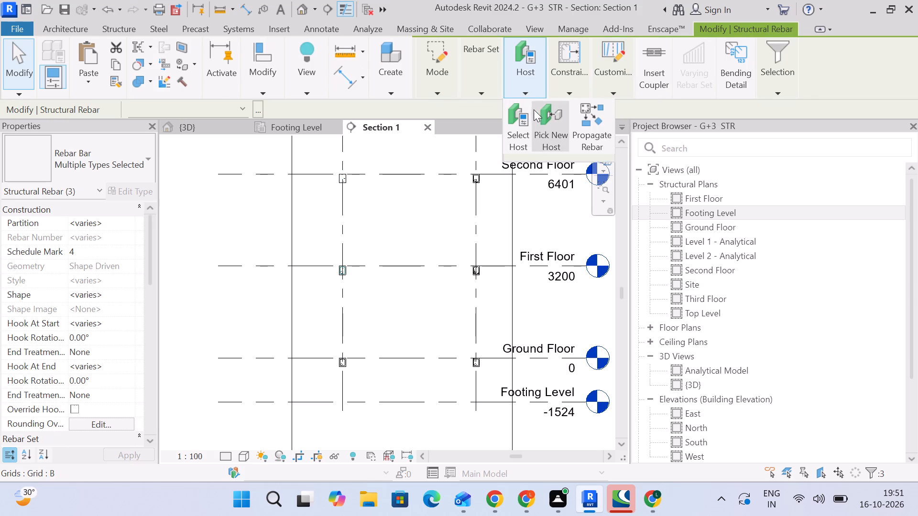
click(474, 85)
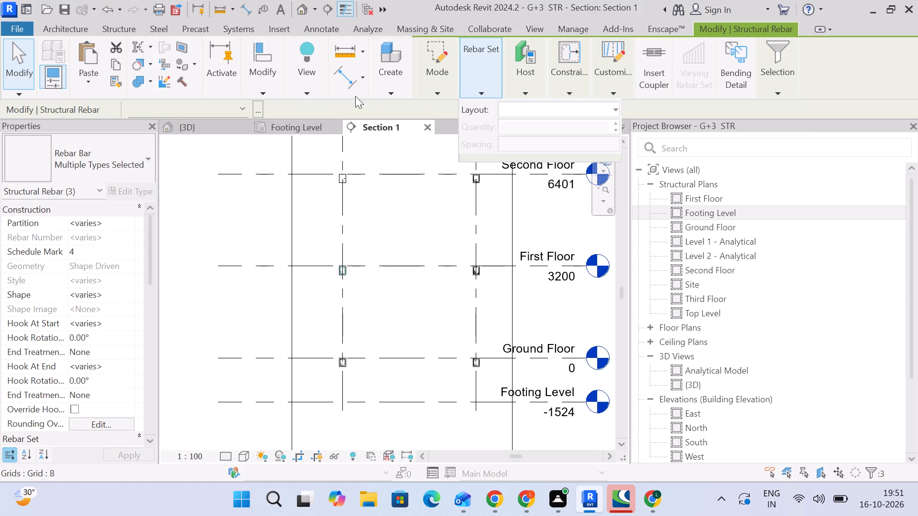
click(270, 95)
click(285, 136)
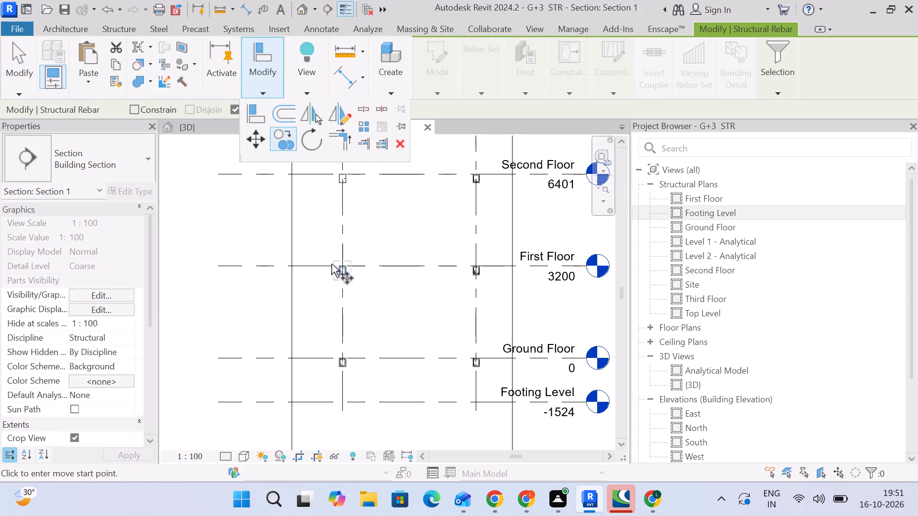
scroll(332, 266, up, 15)
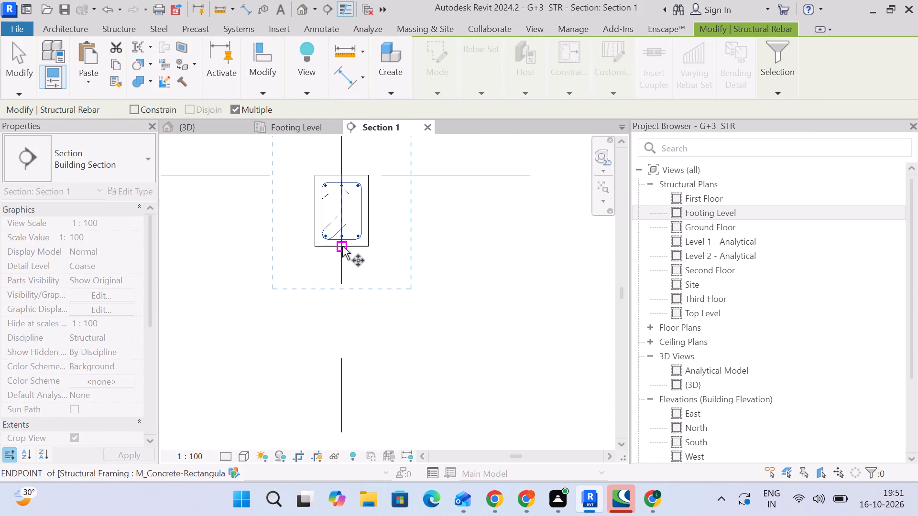
click(342, 246)
scroll(342, 236, down, 12)
middle_drag(341, 196, 340, 358)
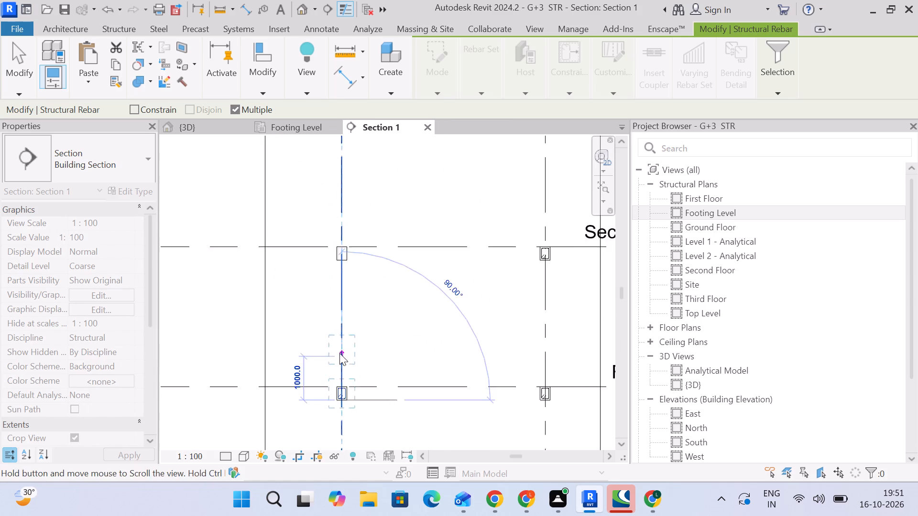
scroll(340, 358, down, 1)
scroll(340, 296, up, 4)
click(341, 263)
Place further copies of that rebar on the grid B beams at Third Floor and Top Level, and end the copying.
middle_drag(339, 203, 334, 496)
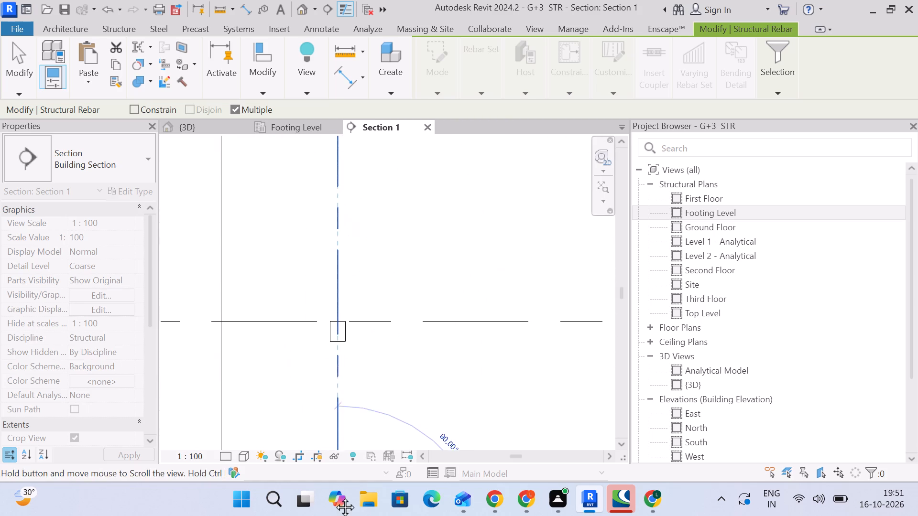
middle_drag(334, 496, 334, 491)
scroll(334, 360, up, 2)
click(338, 328)
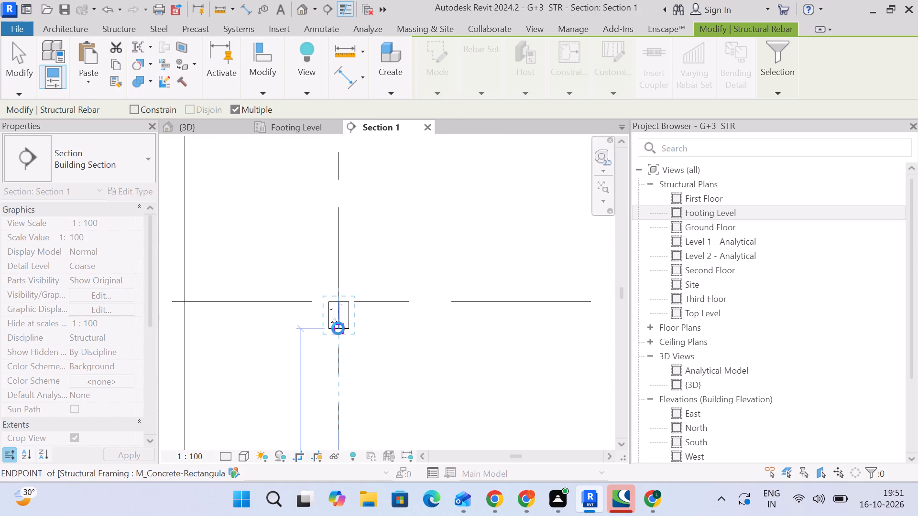
middle_drag(339, 245, 326, 450)
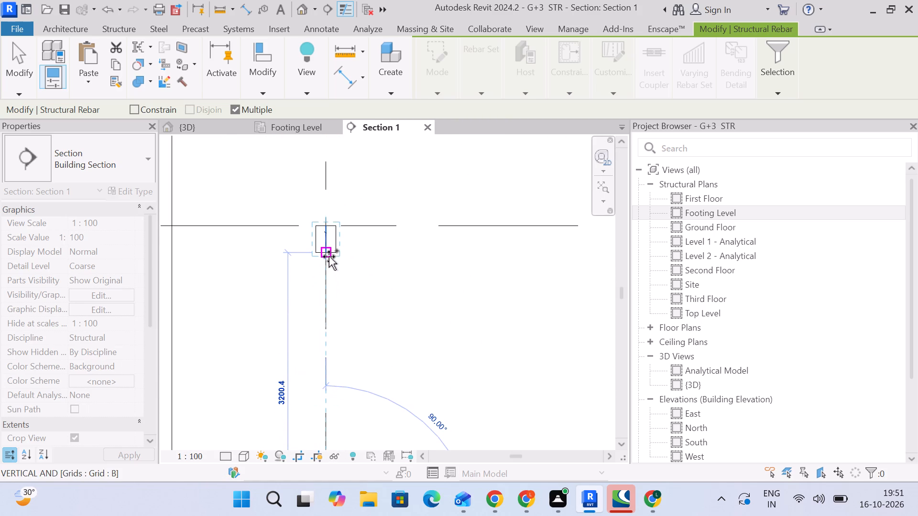
click(327, 251)
middle_drag(342, 216, 324, 478)
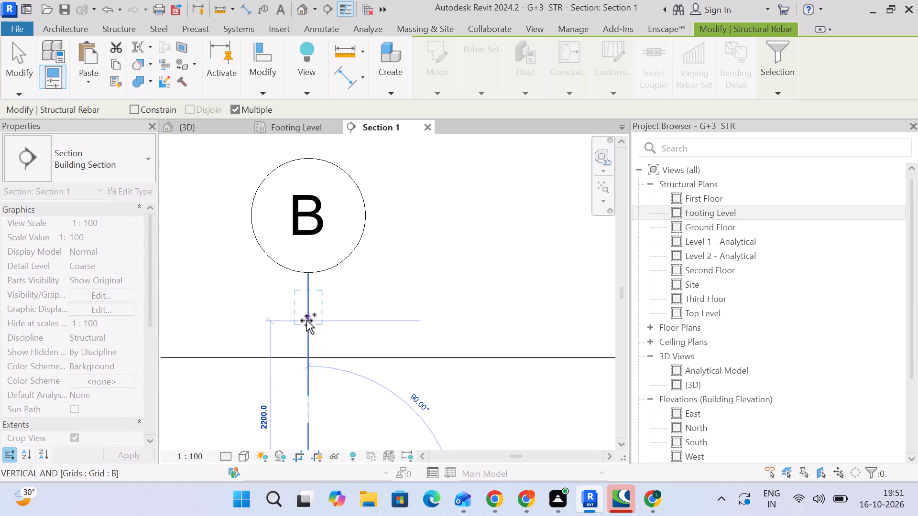
scroll(307, 322, down, 5)
middle_drag(317, 341, 339, 193)
scroll(348, 258, up, 9)
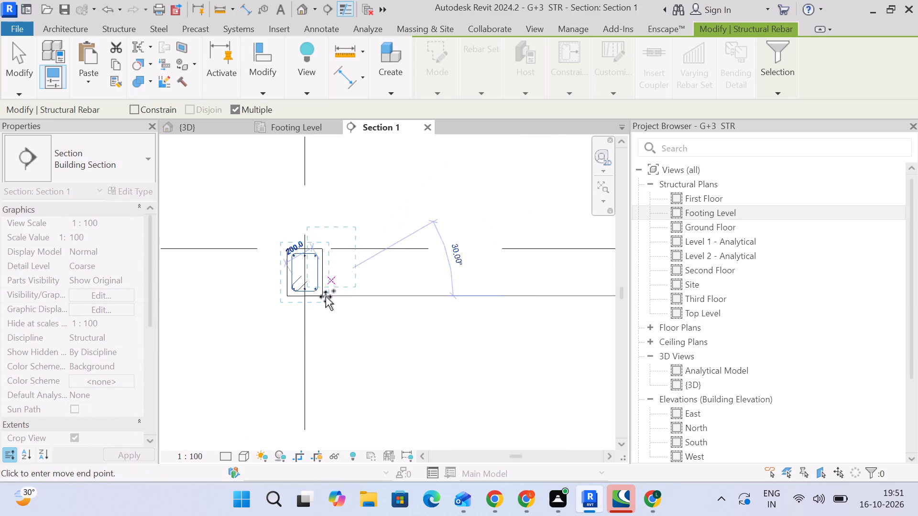
click(18, 56)
Set the Section 1 view's detail level to Fine.
scroll(272, 278, down, 4)
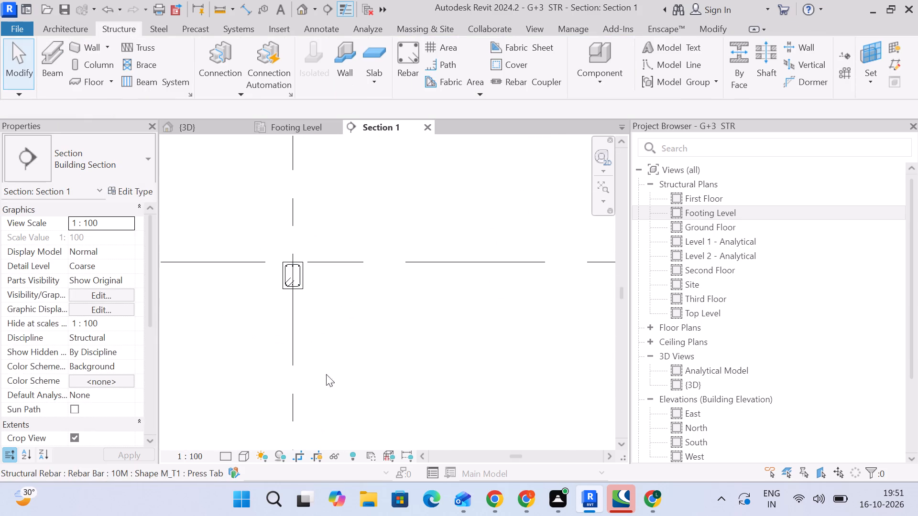
click(221, 457)
click(227, 442)
scroll(297, 345, down, 3)
middle_drag(303, 355, 312, 248)
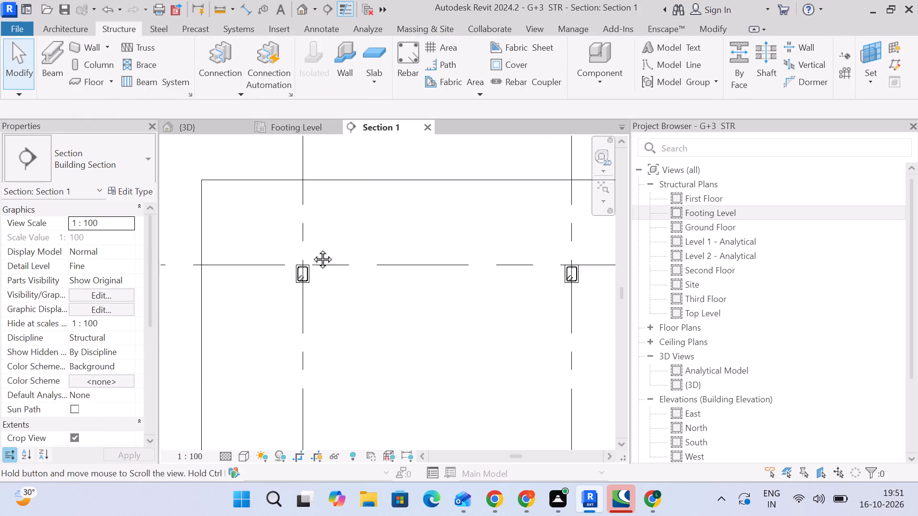
middle_drag(312, 248, 312, 204)
Examine the copied beam reinforcement and the projecting beam ends around the whole frame in the 3D view.
click(204, 131)
scroll(293, 292, down, 6)
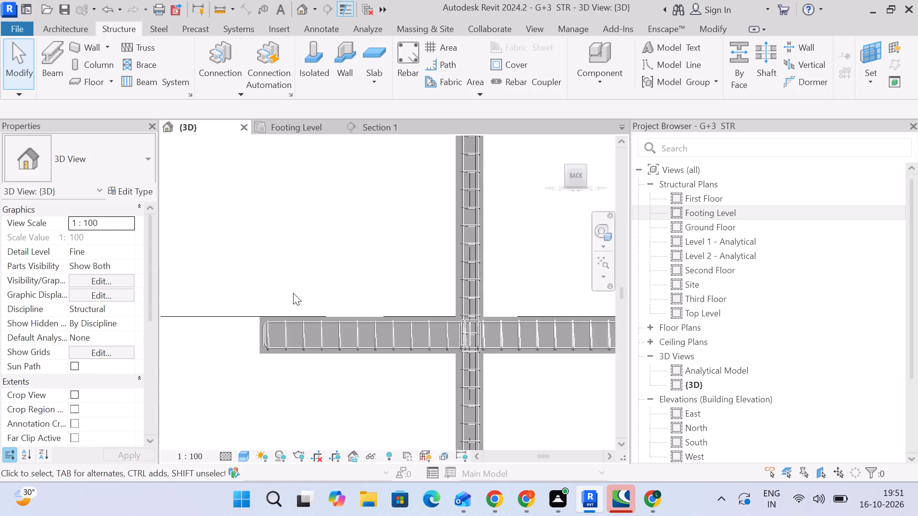
scroll(293, 293, down, 11)
middle_drag(290, 279, 415, 374)
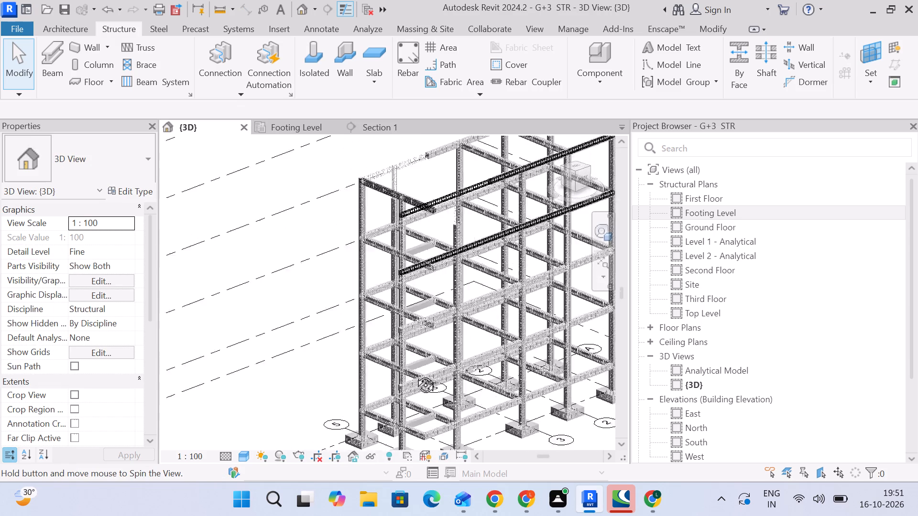
middle_drag(415, 374, 416, 374)
scroll(503, 403, up, 4)
scroll(231, 344, down, 5)
middle_drag(232, 349, 363, 379)
shift+scroll(232, 349, up, 1)
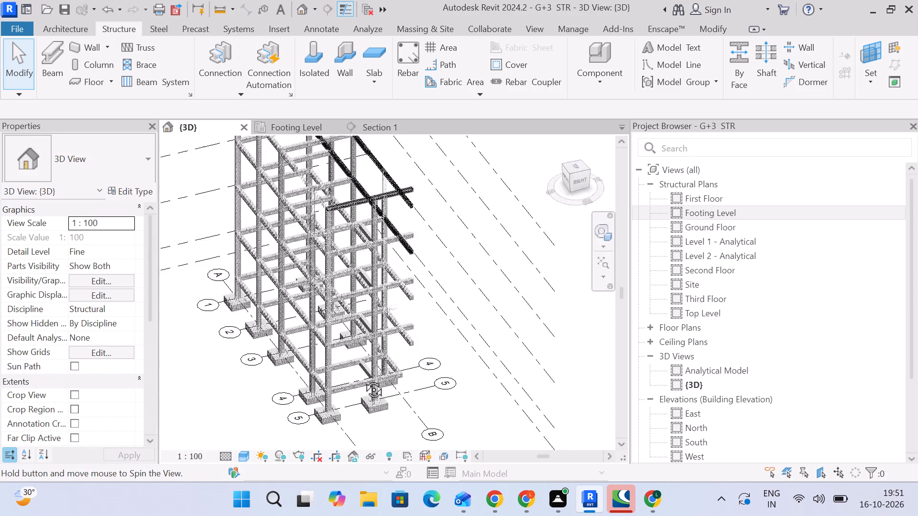
middle_drag(363, 379, 413, 362)
shift+middle_drag(476, 323, 420, 377)
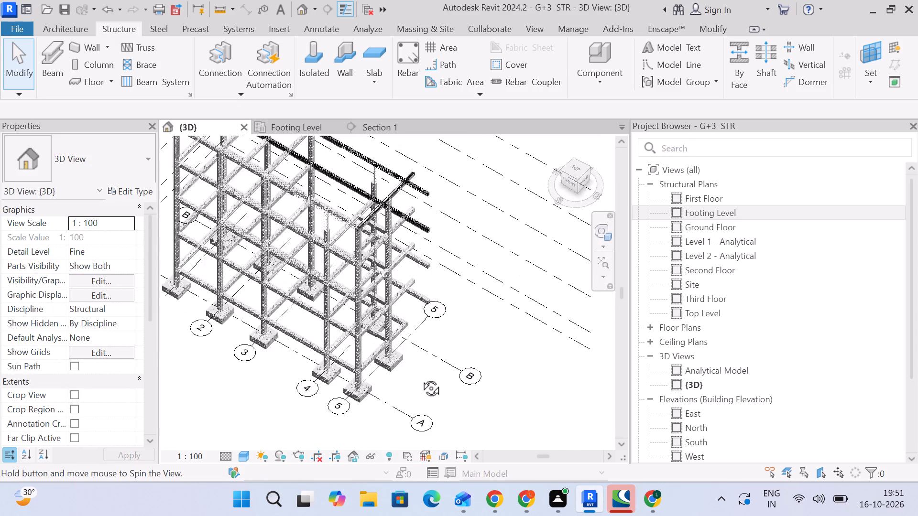
shift+middle_drag(420, 377, 419, 379)
scroll(465, 365, up, 3)
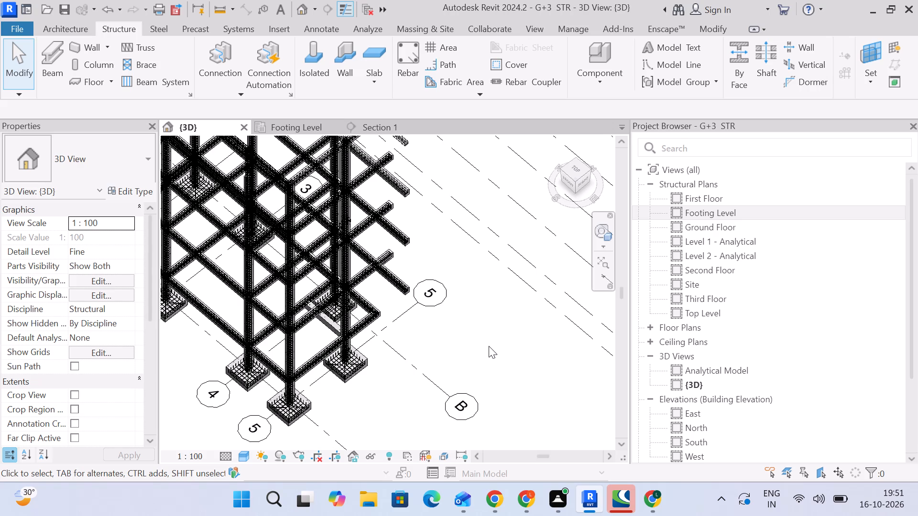
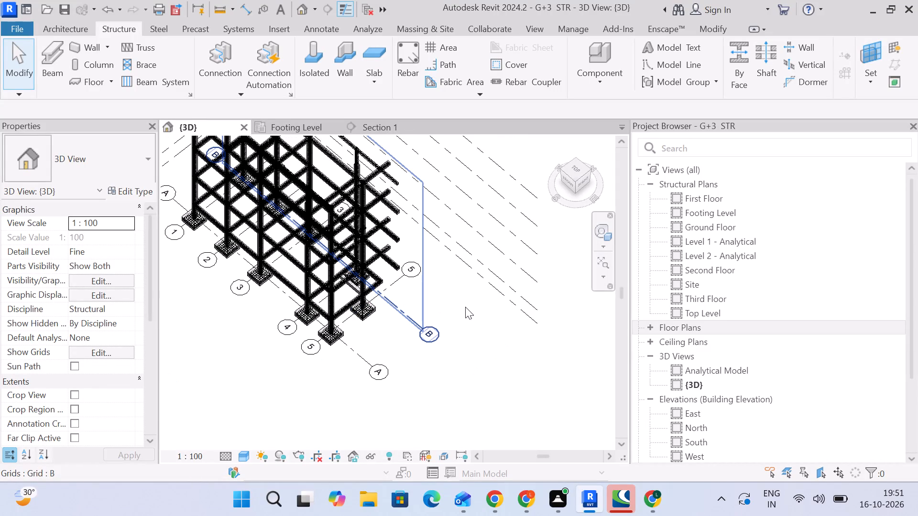
Isolate the stirrup set of the Top Level grid B beam with a selection section box and face it from the front.
scroll(458, 324, down, 2)
middle_drag(457, 331, 425, 374)
scroll(425, 374, up, 1)
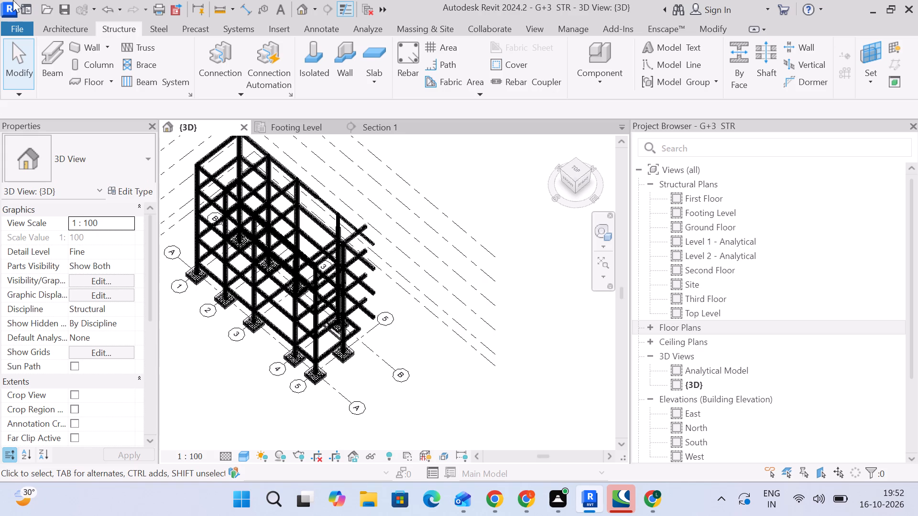
click(13, 67)
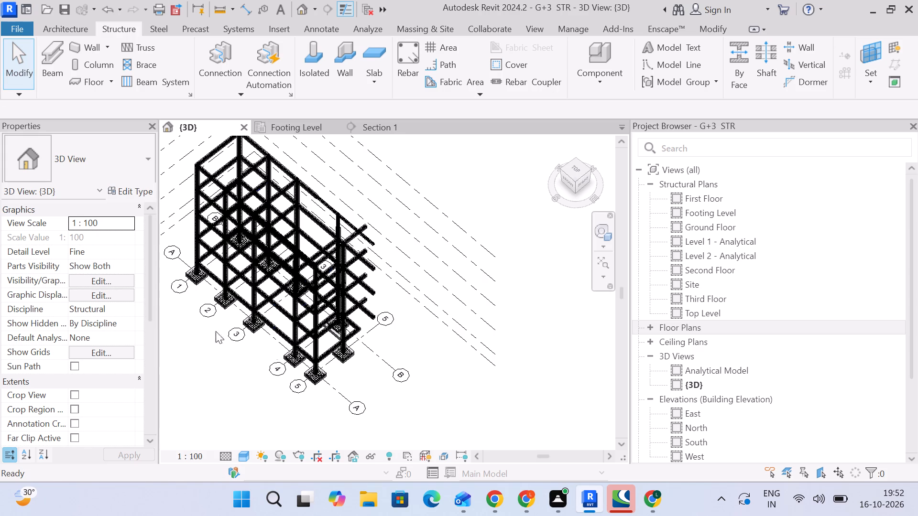
scroll(325, 227, up, 4)
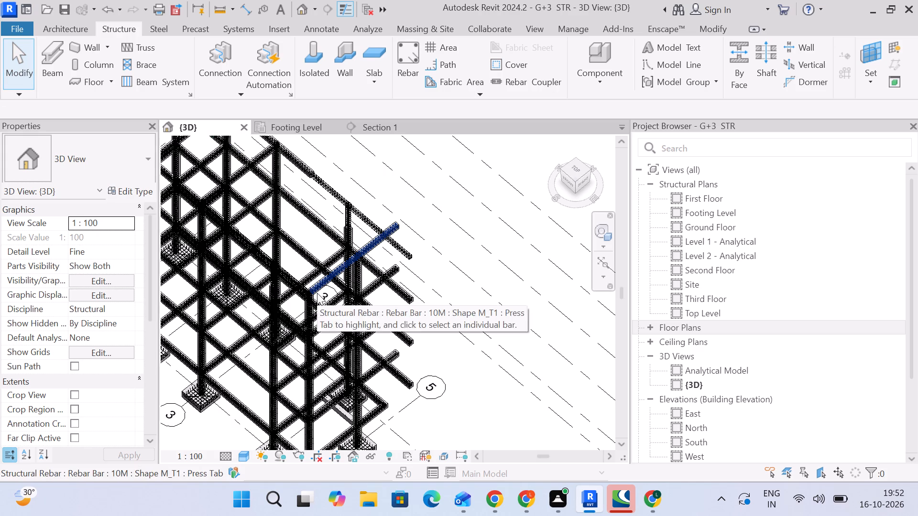
middle_drag(317, 295, 366, 385)
scroll(383, 322, up, 4)
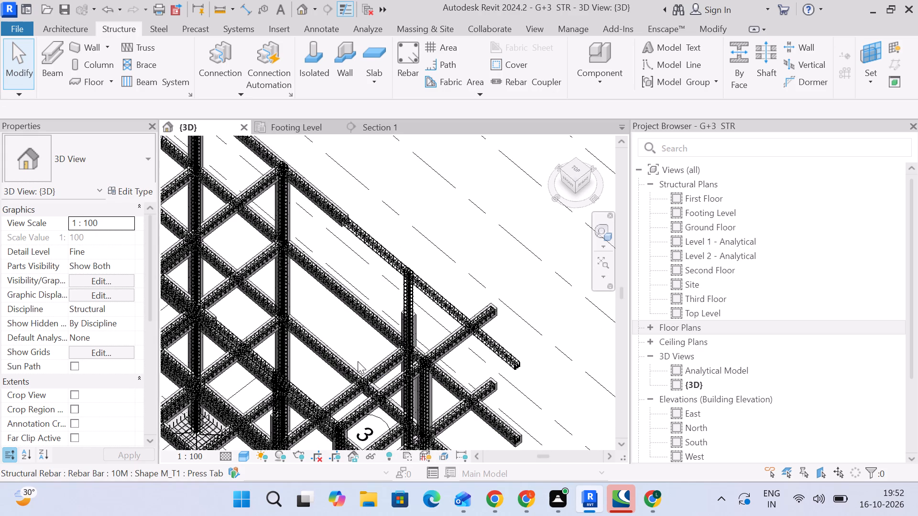
middle_drag(343, 342, 358, 295)
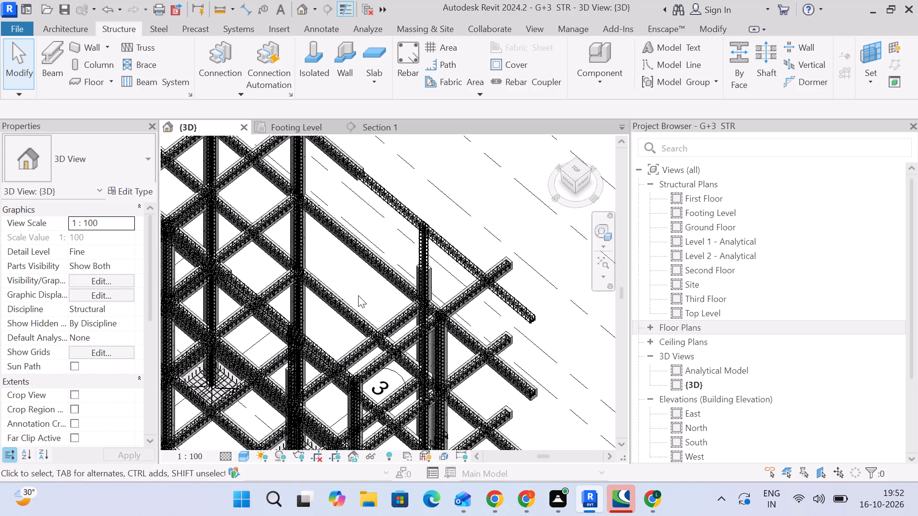
click(384, 192)
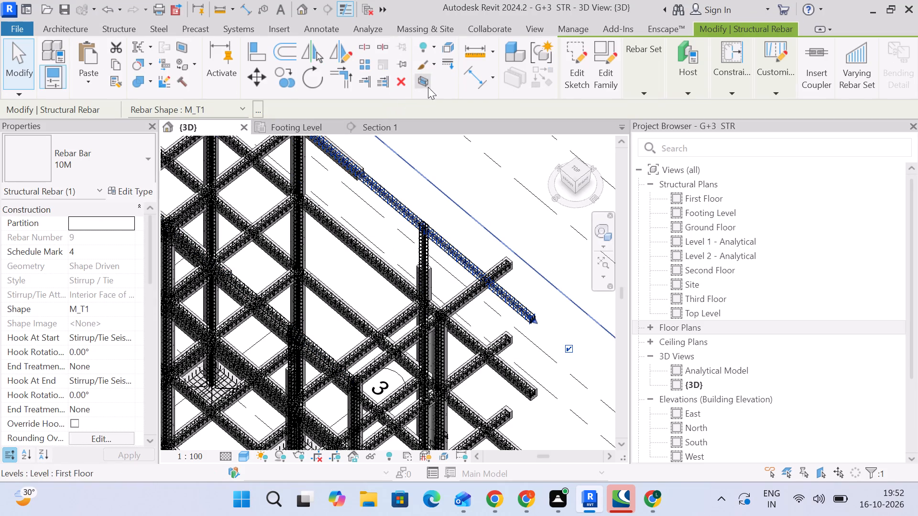
click(428, 87)
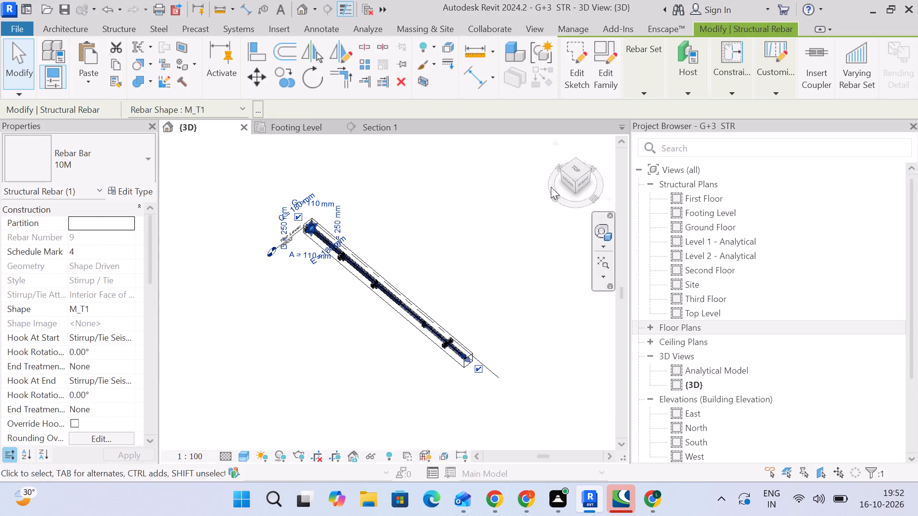
click(566, 179)
middle_drag(501, 388, 501, 319)
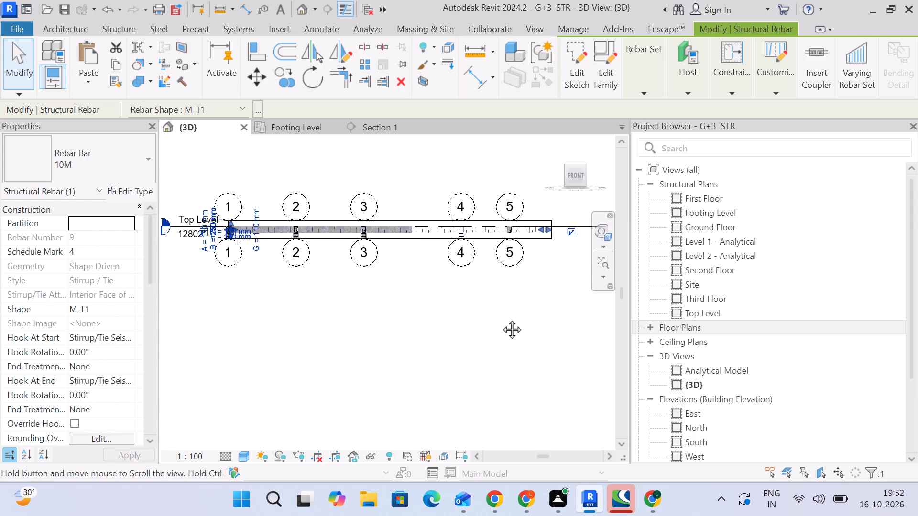
middle_drag(501, 319, 501, 319)
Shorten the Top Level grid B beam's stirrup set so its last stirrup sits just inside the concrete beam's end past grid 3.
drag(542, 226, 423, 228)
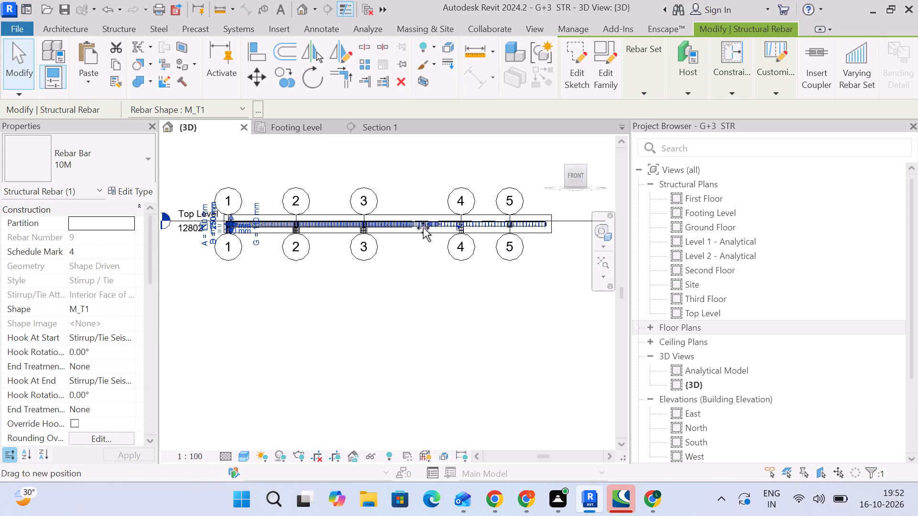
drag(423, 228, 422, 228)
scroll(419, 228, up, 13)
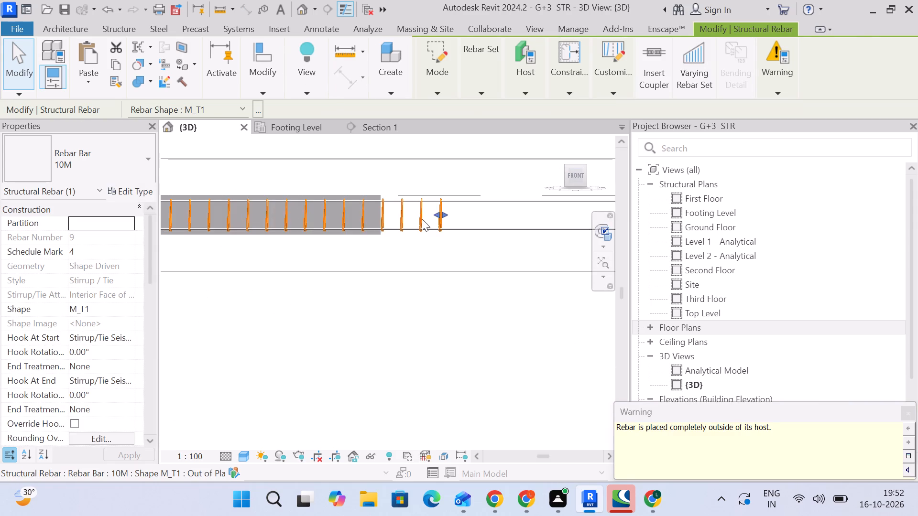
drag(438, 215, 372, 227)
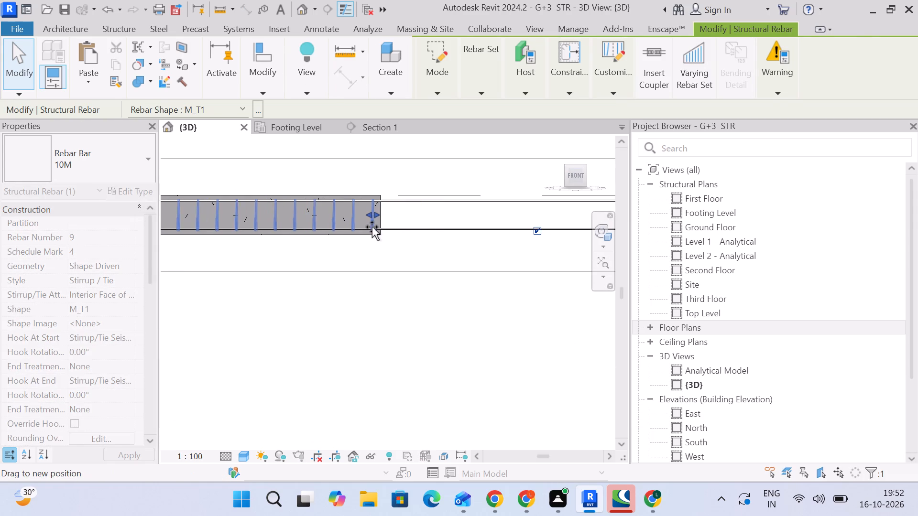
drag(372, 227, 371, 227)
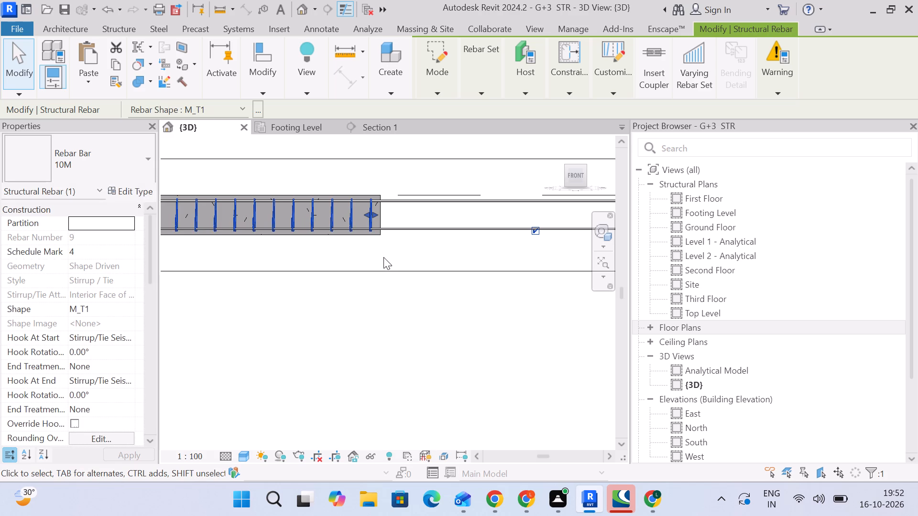
Delete the 10M stirrup set and the upper and lower 13M main bars from the Top Level grid B beam.
scroll(384, 261, down, 9)
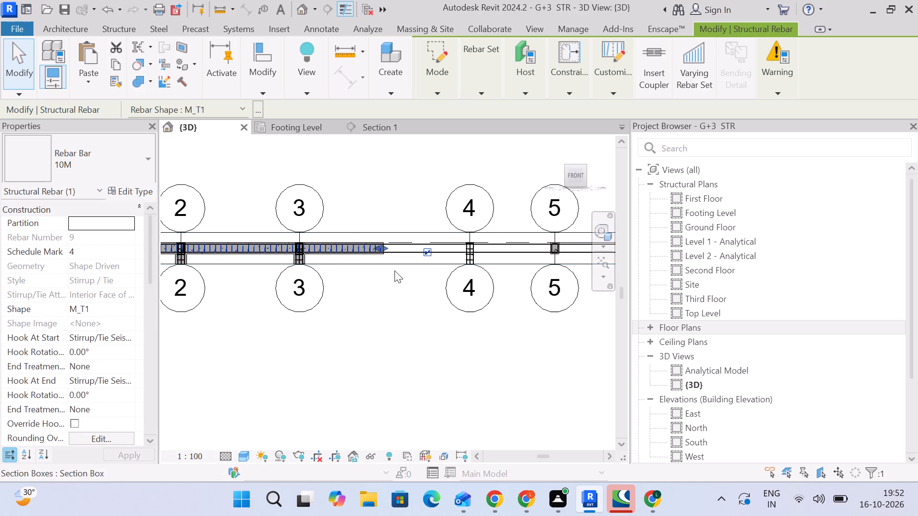
key(Delete)
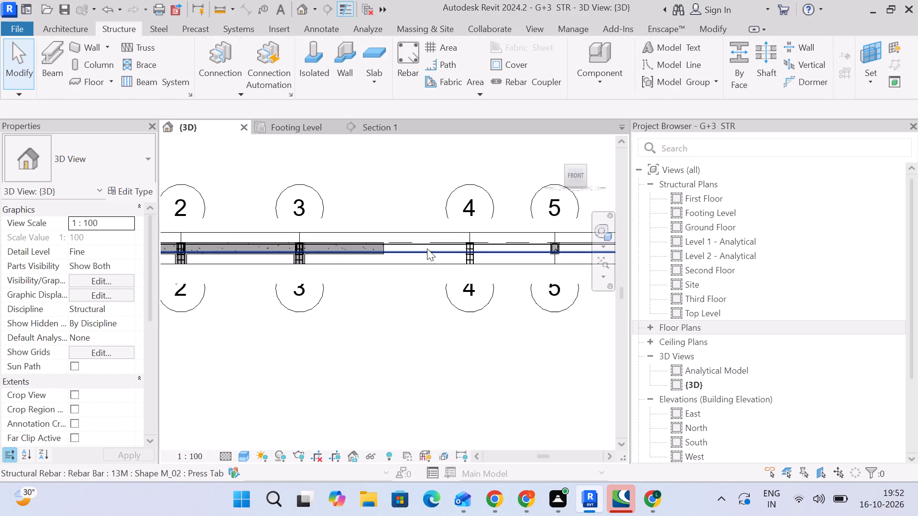
click(427, 248)
key(Delete)
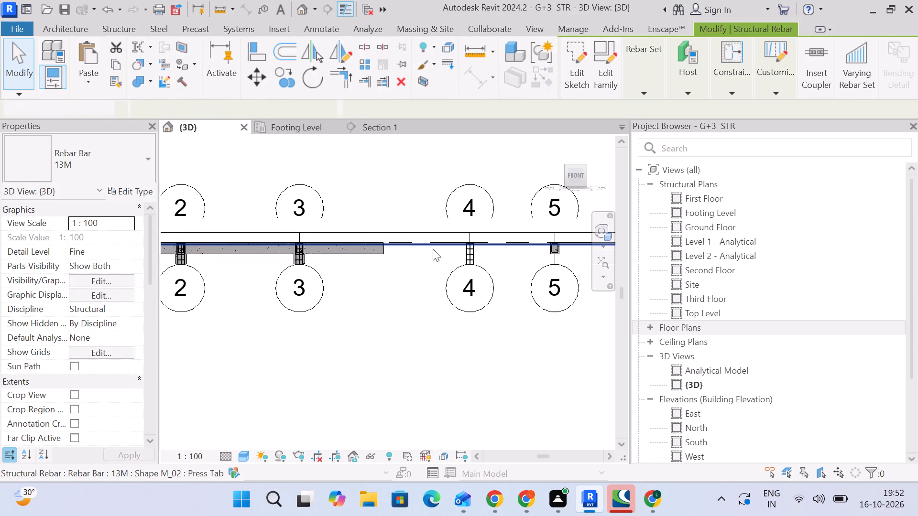
click(433, 245)
key(Delete)
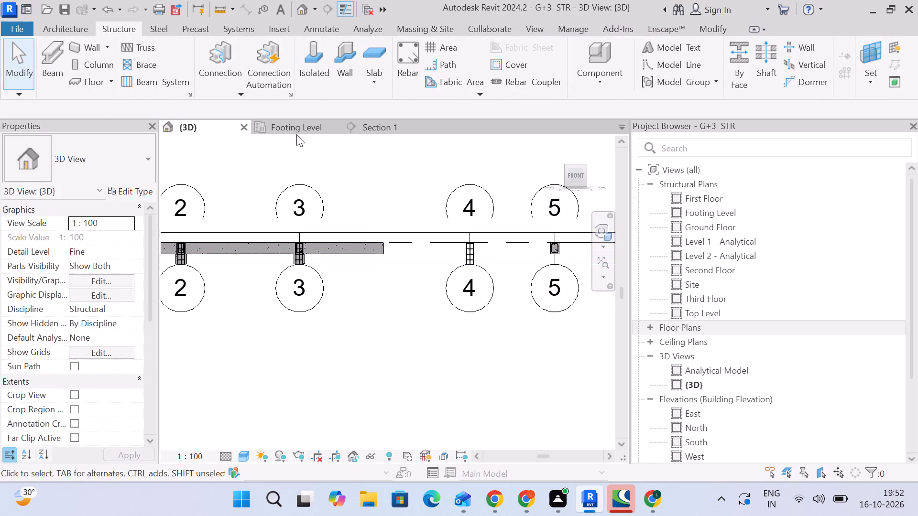
Turn off the 3D view's section box.
click(185, 133)
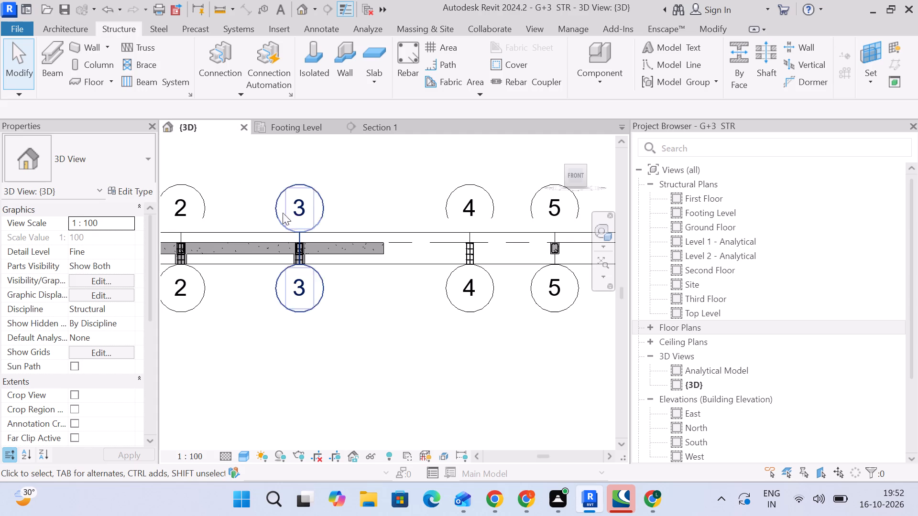
scroll(76, 354, down, 3)
click(74, 366)
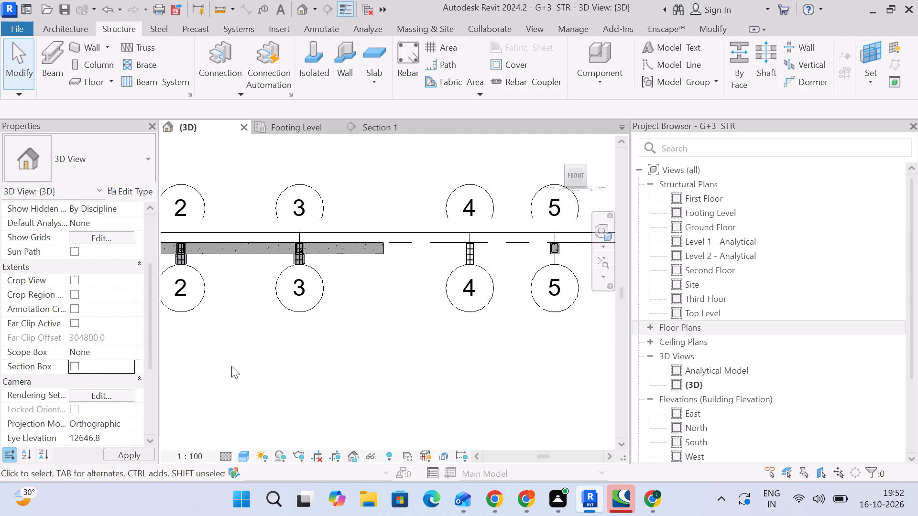
Delete the stirrup set and the upper and lower main bars from the Top Level grid A beam.
scroll(351, 333, down, 4)
middle_drag(352, 337, 314, 306)
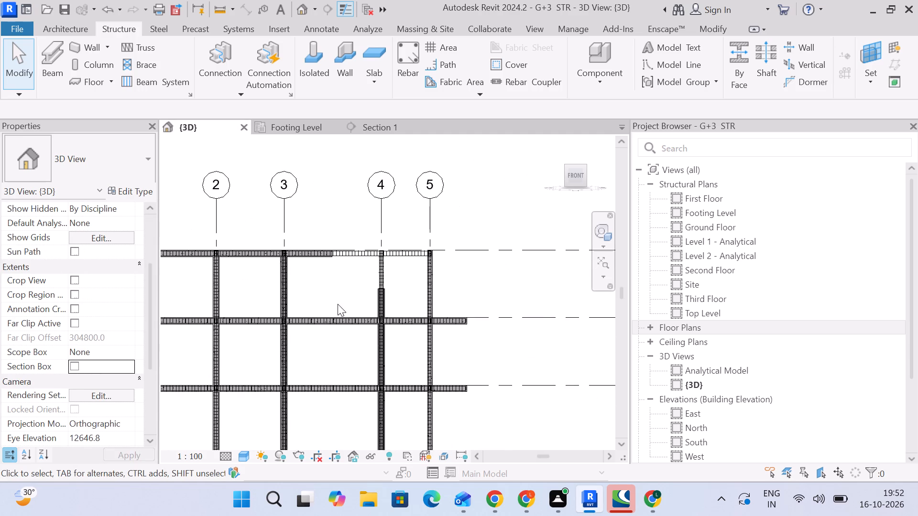
click(358, 259)
scroll(399, 259, up, 4)
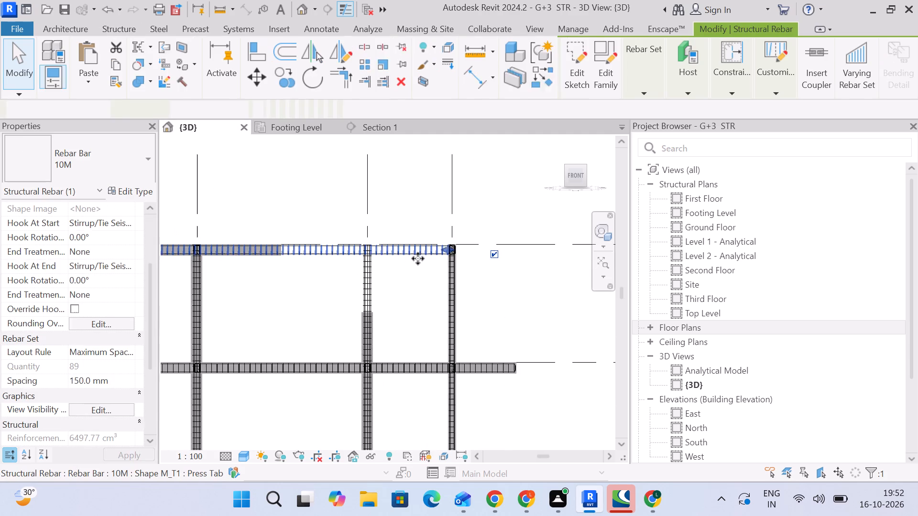
scroll(420, 258, up, 2)
key(Delete)
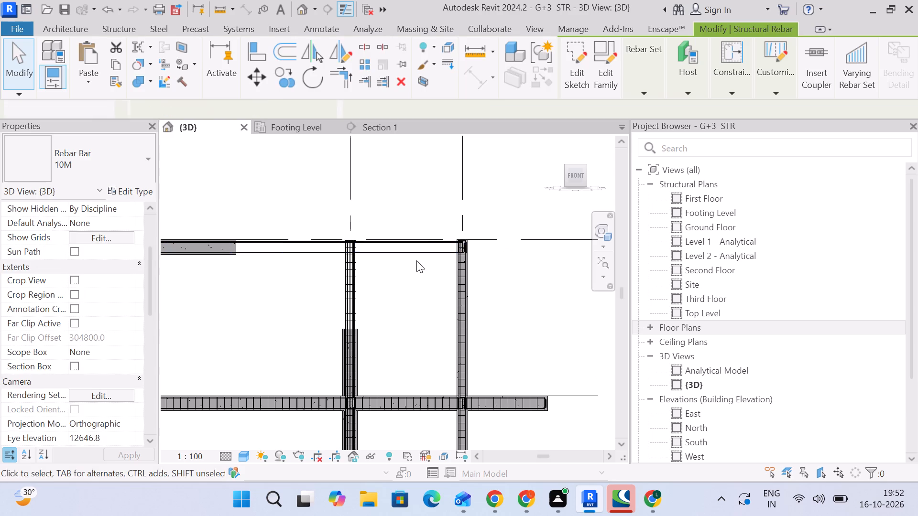
click(409, 253)
key(Delete)
click(411, 243)
key(Delete)
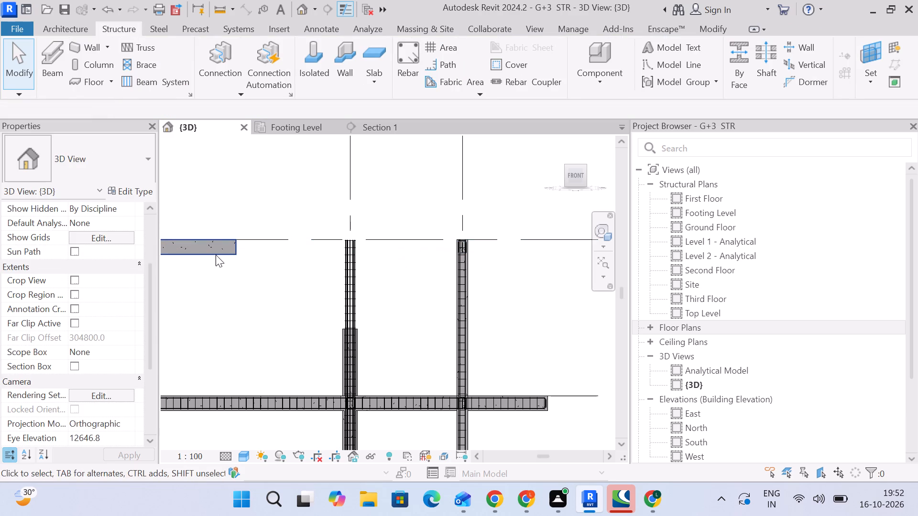
Widen the drawing area and examine the Top Level beams and upper frame in an isometric 3D view.
scroll(262, 271, down, 3)
middle_drag(268, 279, 447, 293)
scroll(447, 290, up, 1)
scroll(447, 287, down, 4)
middle_drag(436, 308, 452, 286)
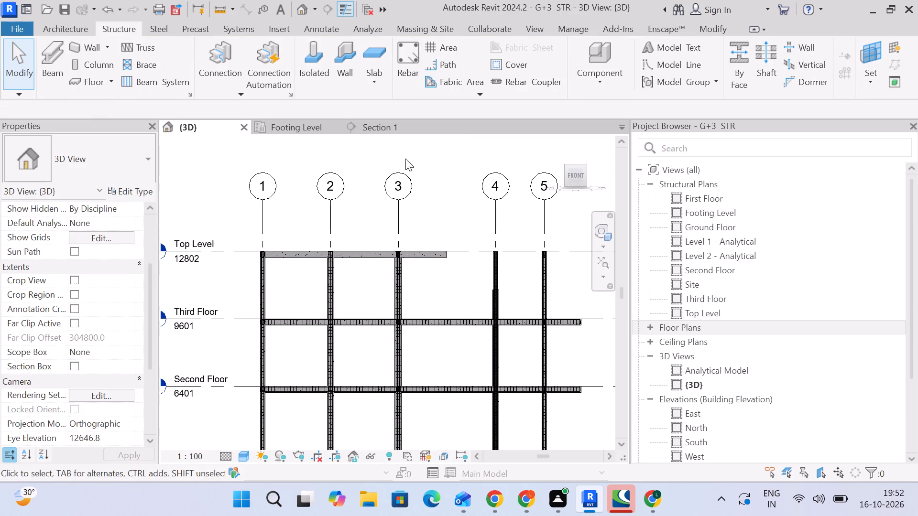
click(555, 147)
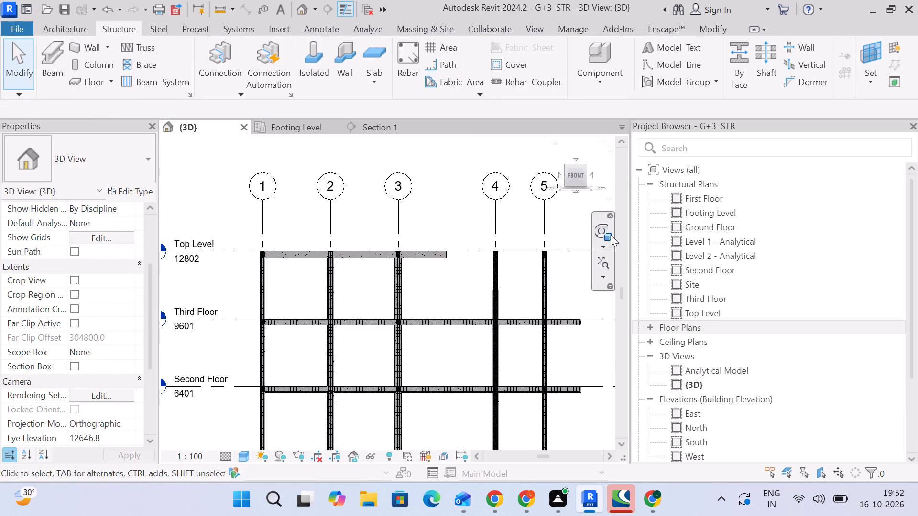
drag(631, 239, 764, 246)
click(691, 137)
click(690, 140)
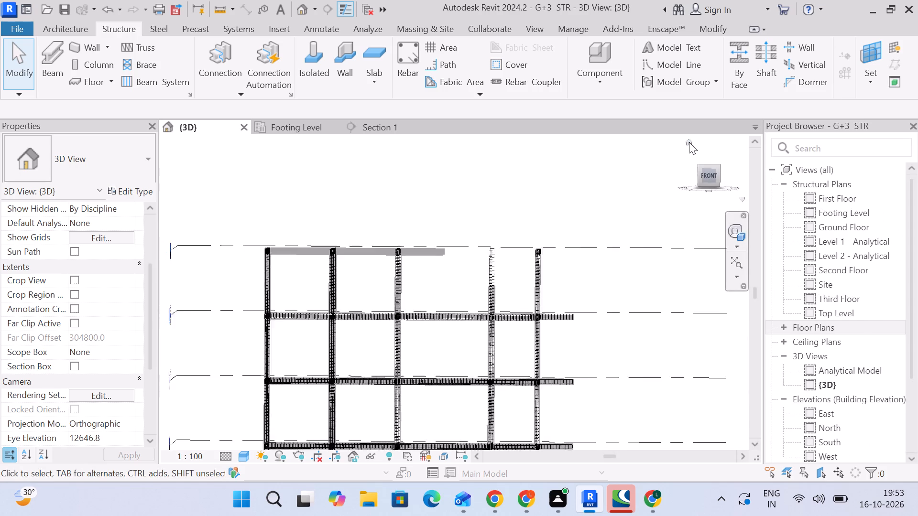
scroll(523, 262, up, 5)
scroll(471, 261, up, 8)
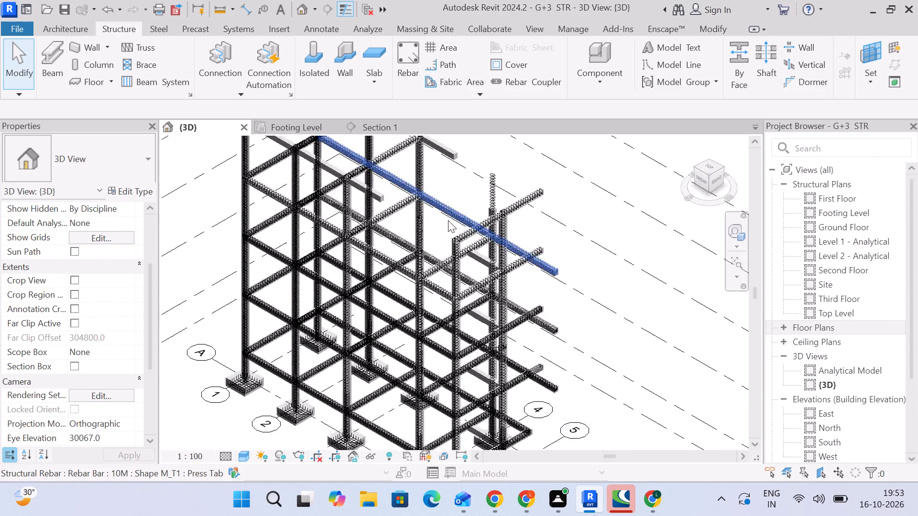
scroll(434, 242, up, 1)
middle_drag(434, 242, 444, 295)
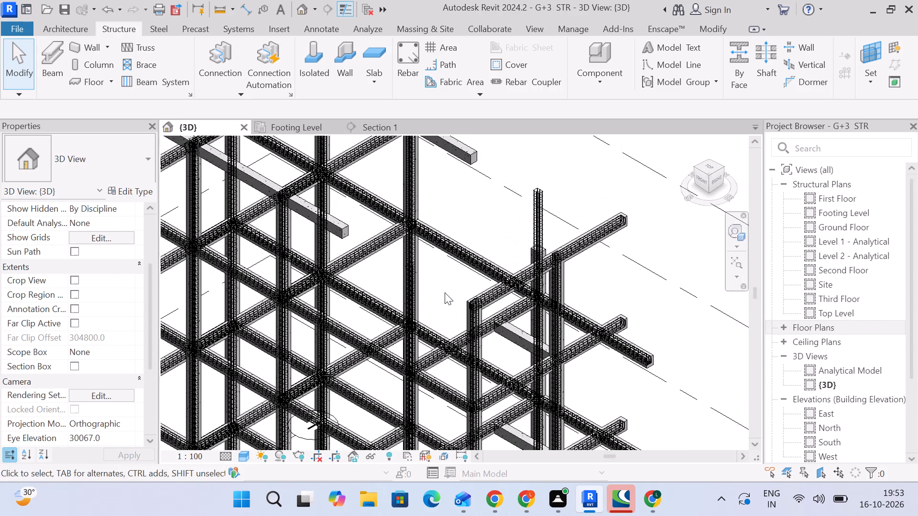
scroll(445, 292, down, 3)
middle_drag(455, 305, 466, 354)
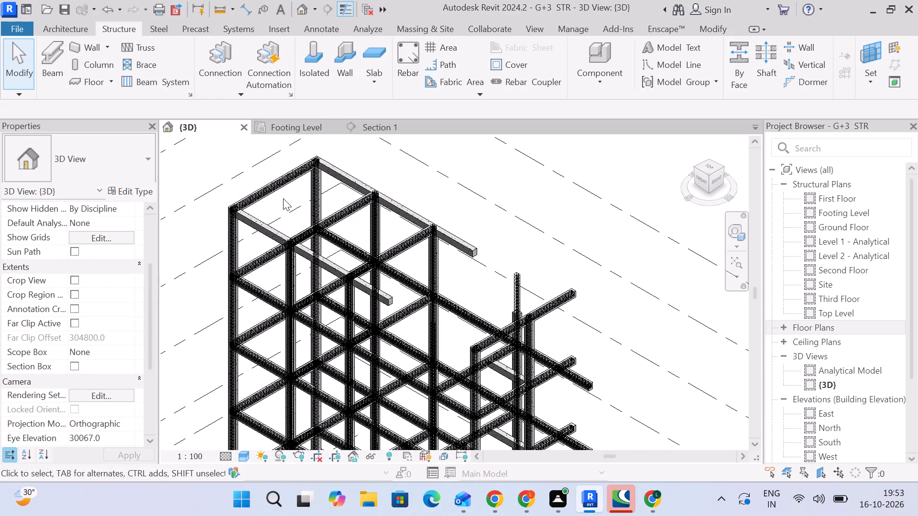
Propagate only the rebar of the Top Level grid 1 beam, aligned by host, to the two long Top Level beams.
drag(283, 198, 262, 167)
click(611, 65)
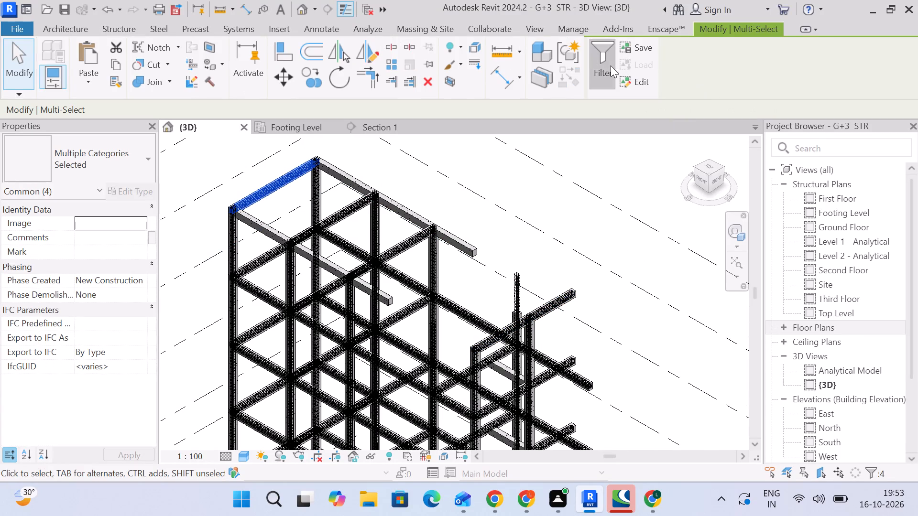
click(561, 174)
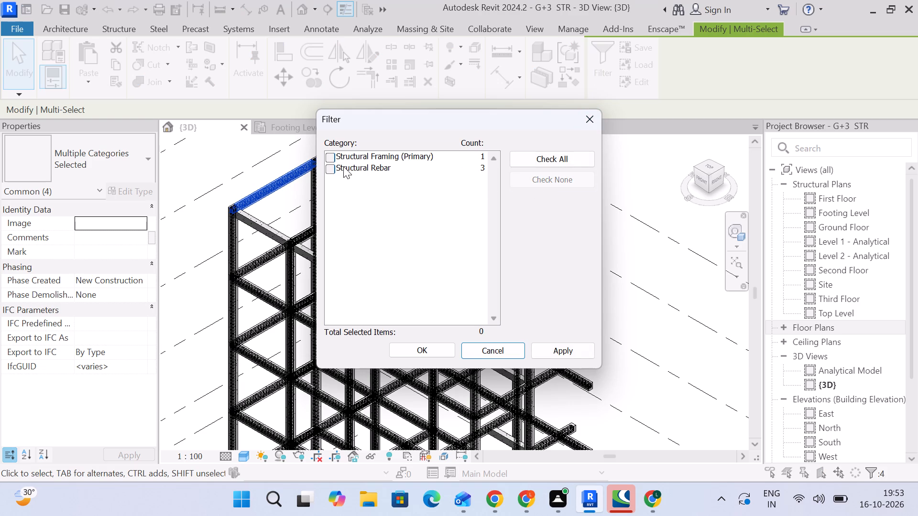
click(328, 166)
click(404, 355)
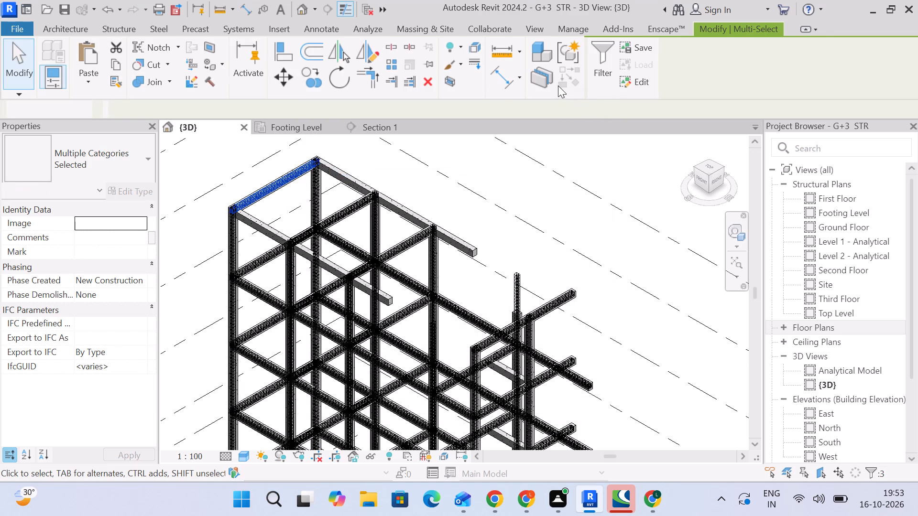
click(520, 89)
click(599, 126)
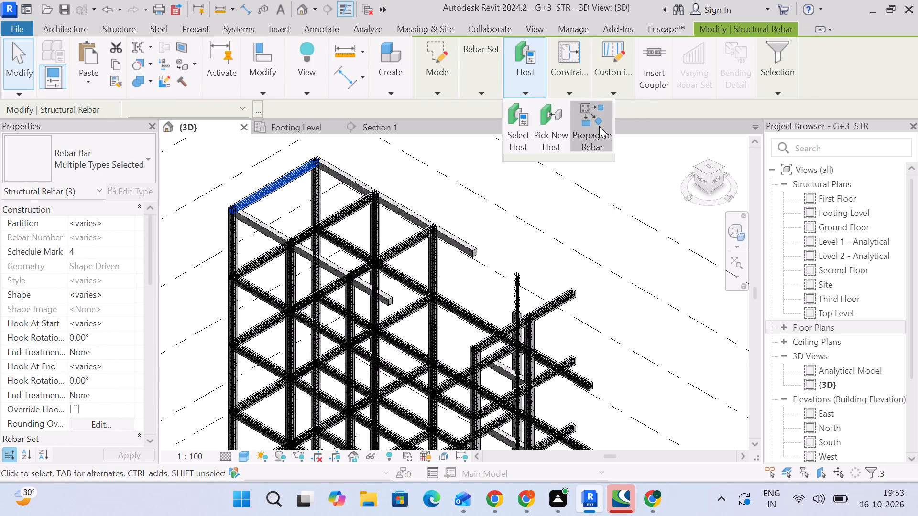
click(593, 66)
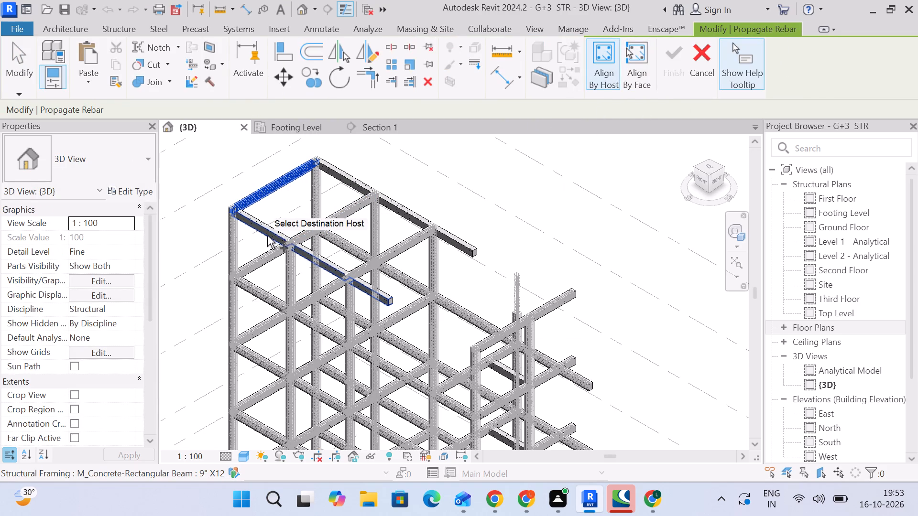
click(269, 232)
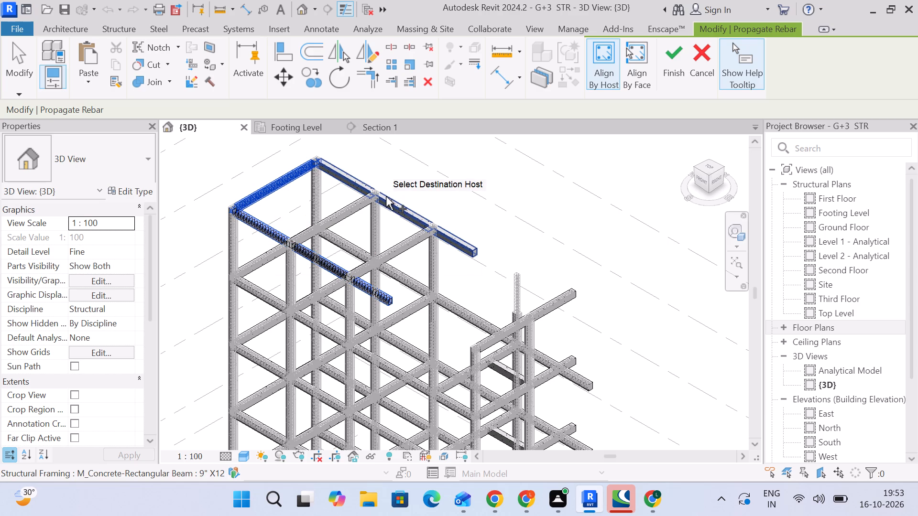
drag(391, 202, 396, 209)
click(680, 59)
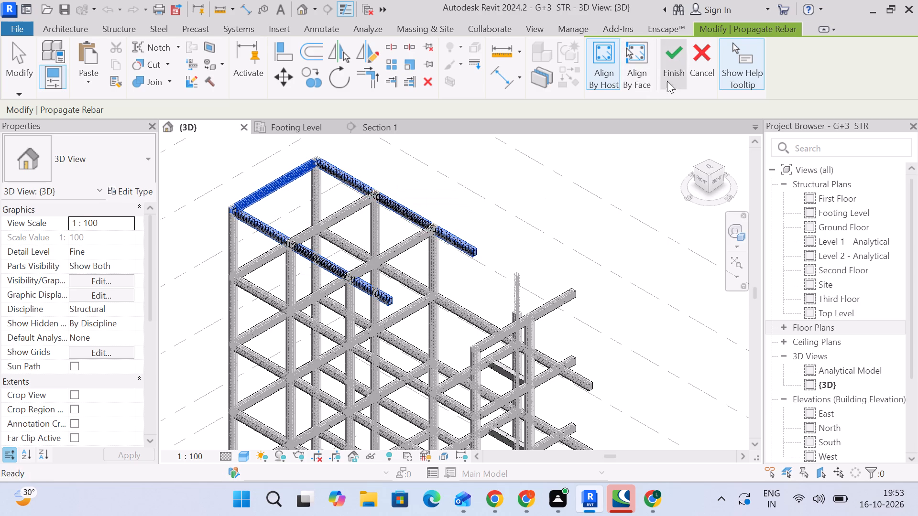
Isolate the upper 13M bar set of a long Top Level beam in a section box, seen from the front.
scroll(488, 258, up, 7)
scroll(447, 233, up, 3)
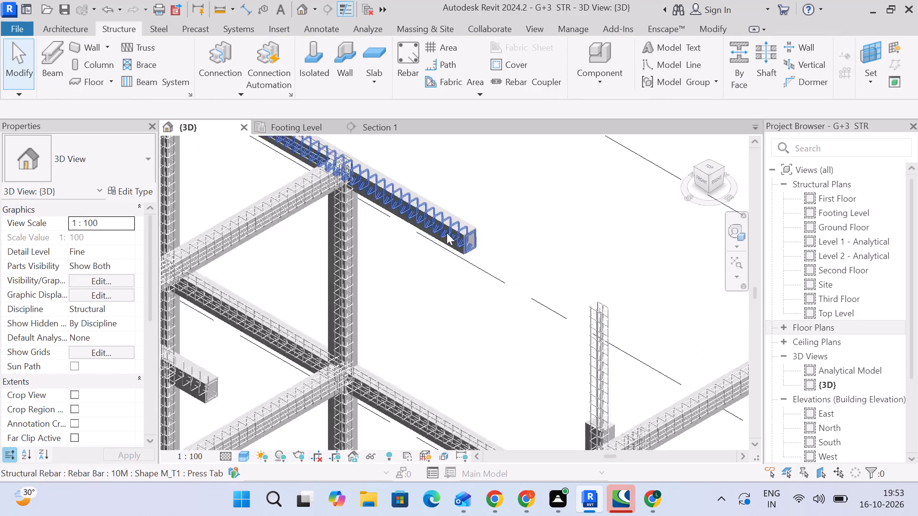
scroll(447, 233, up, 2)
scroll(444, 284, down, 4)
middle_drag(437, 289, 586, 356)
scroll(387, 216, up, 3)
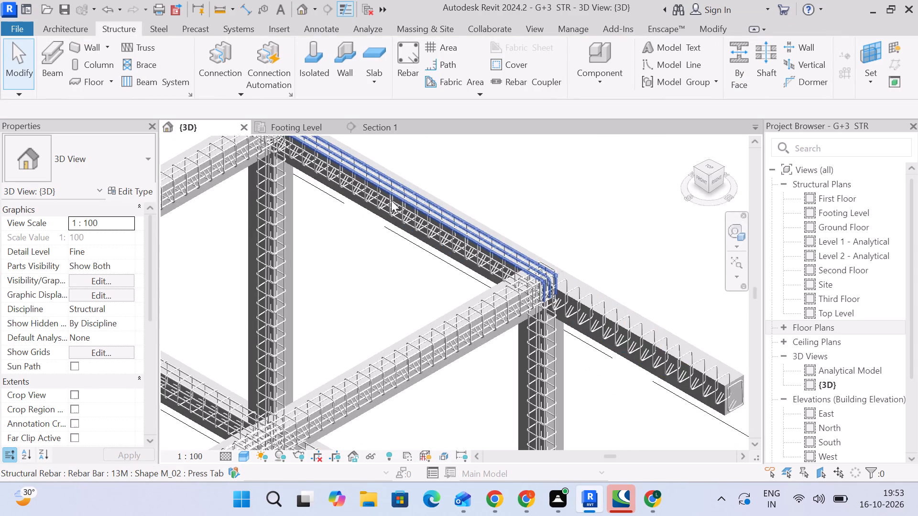
click(408, 195)
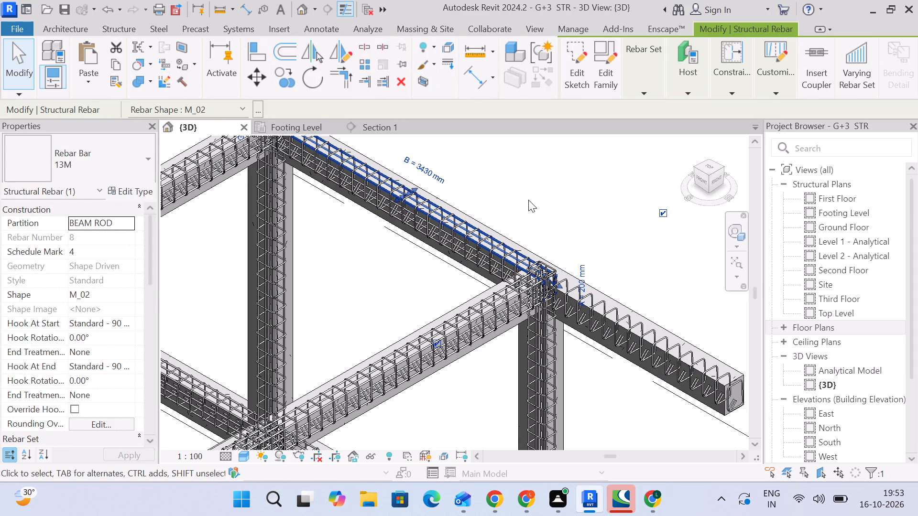
click(423, 80)
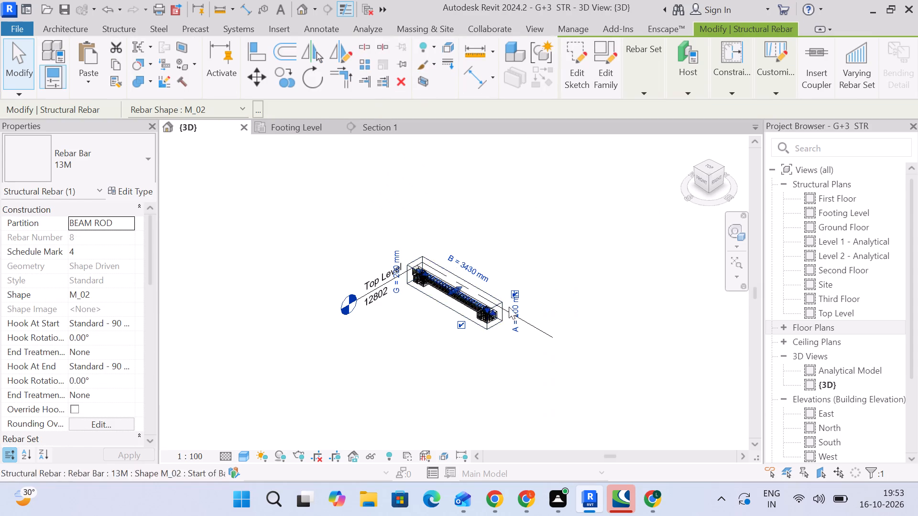
click(701, 183)
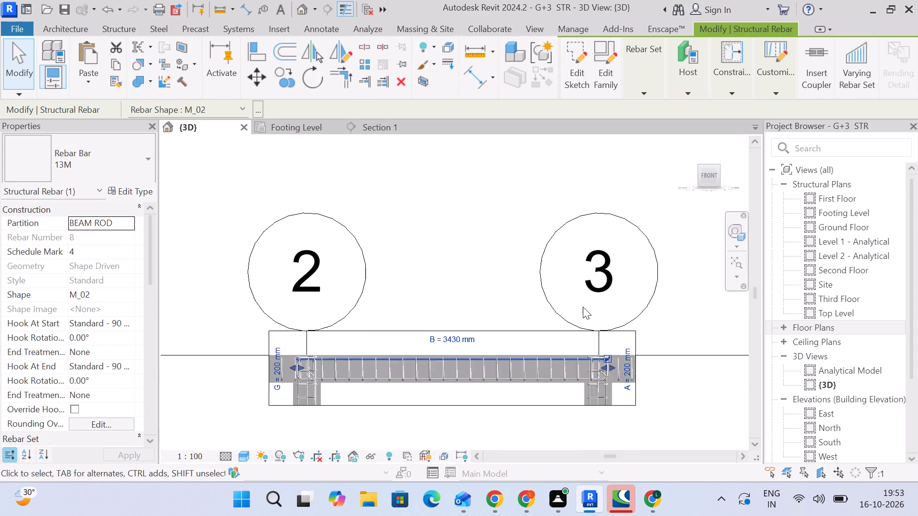
Extend the section box beyond grid 3 until it encloses the beam's free end.
scroll(633, 327, up, 2)
middle_drag(688, 341, 542, 264)
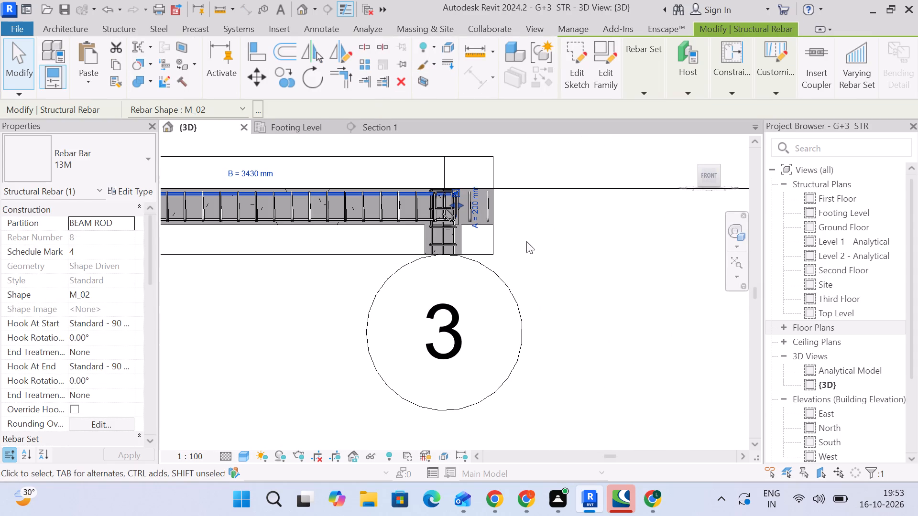
click(501, 241)
click(488, 236)
drag(495, 205, 619, 211)
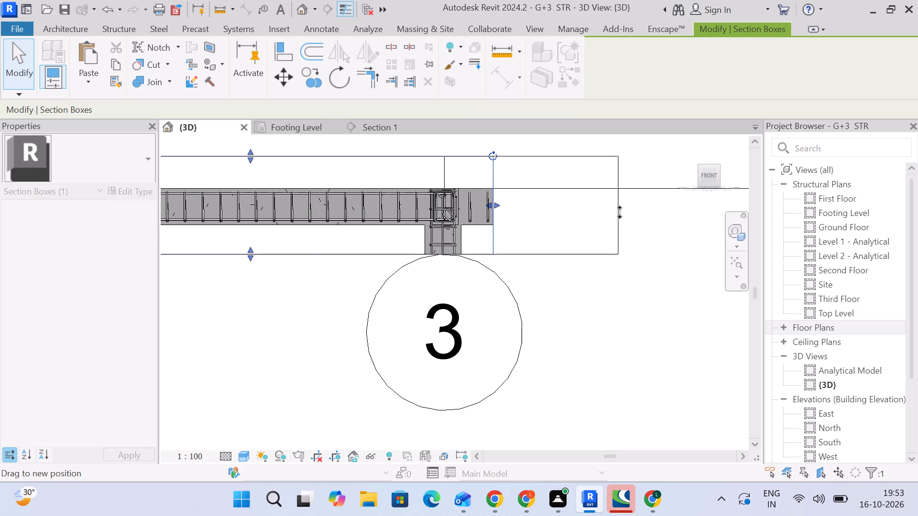
drag(623, 205, 682, 202)
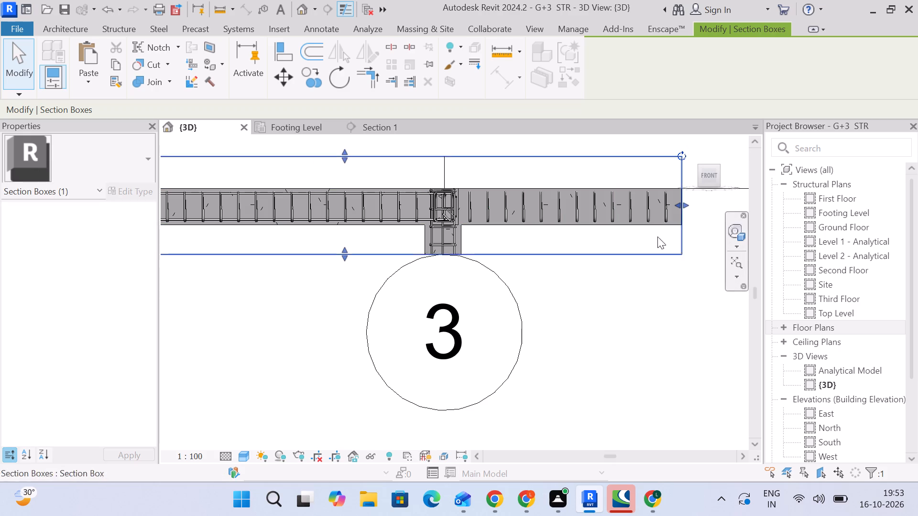
middle_drag(651, 227, 484, 228)
drag(520, 204, 576, 207)
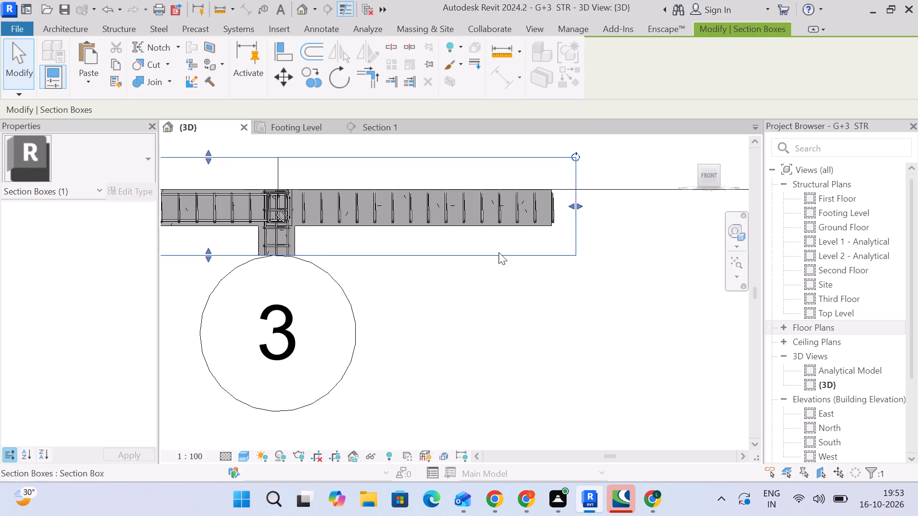
Extend the opposite side of the section box past grid 1 to enclose the whole beam.
scroll(456, 264, down, 3)
middle_drag(453, 266, 612, 253)
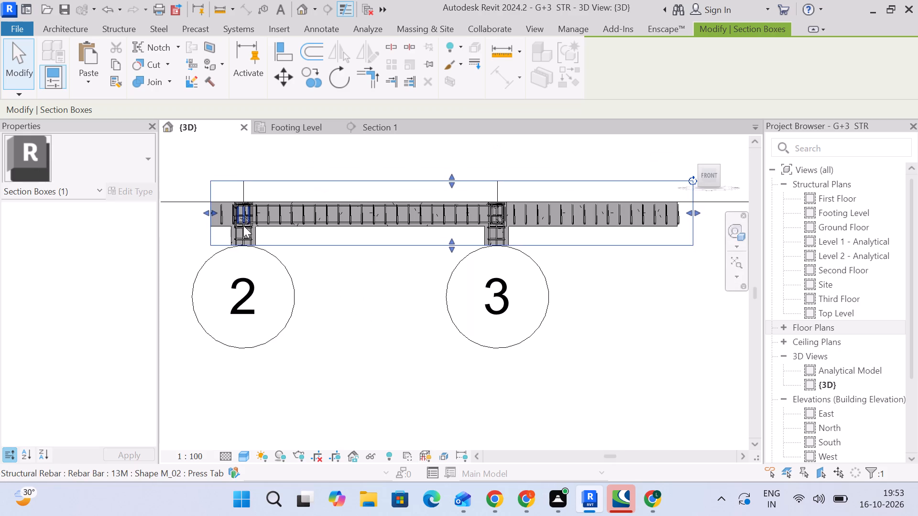
middle_drag(275, 231, 558, 254)
scroll(560, 254, down, 4)
drag(521, 244, 423, 246)
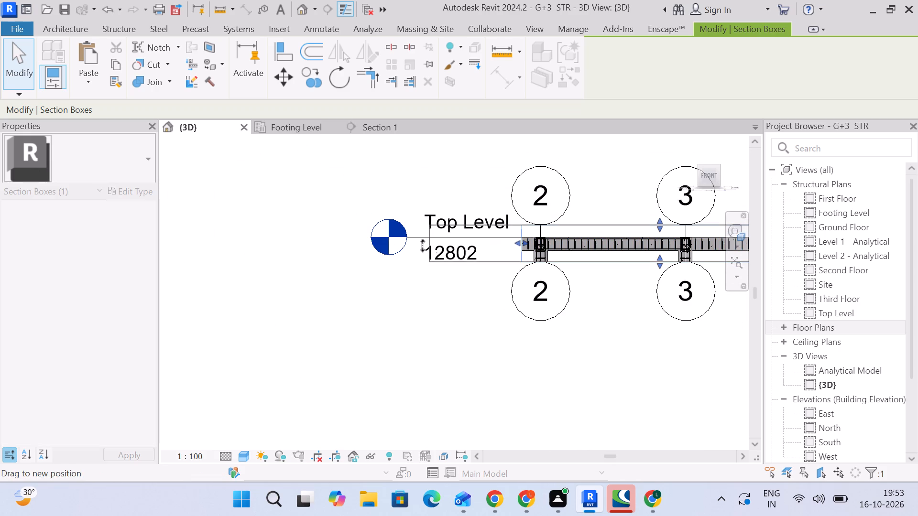
drag(423, 246, 383, 246)
middle_drag(514, 268, 316, 213)
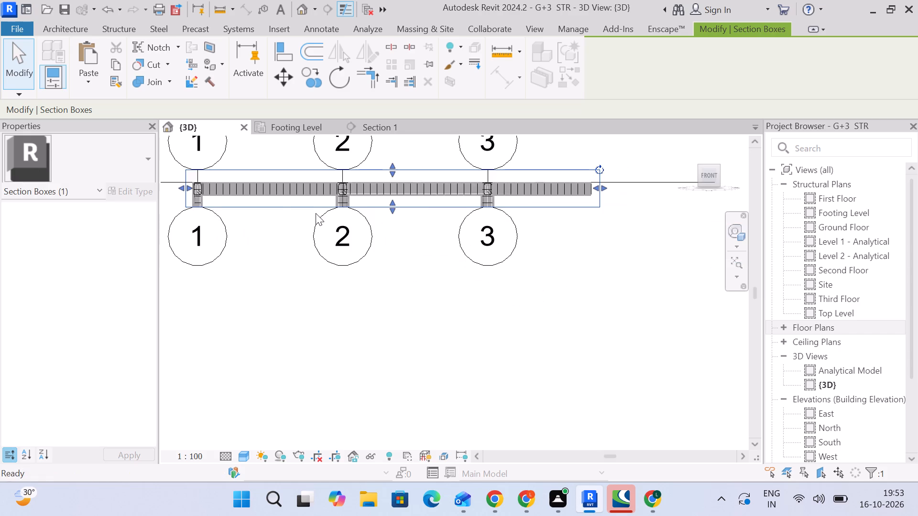
scroll(494, 184, up, 4)
click(634, 269)
Pull the 10M stirrup set's end inside the concrete at the beam's free end beyond grid 3.
scroll(665, 178, up, 2)
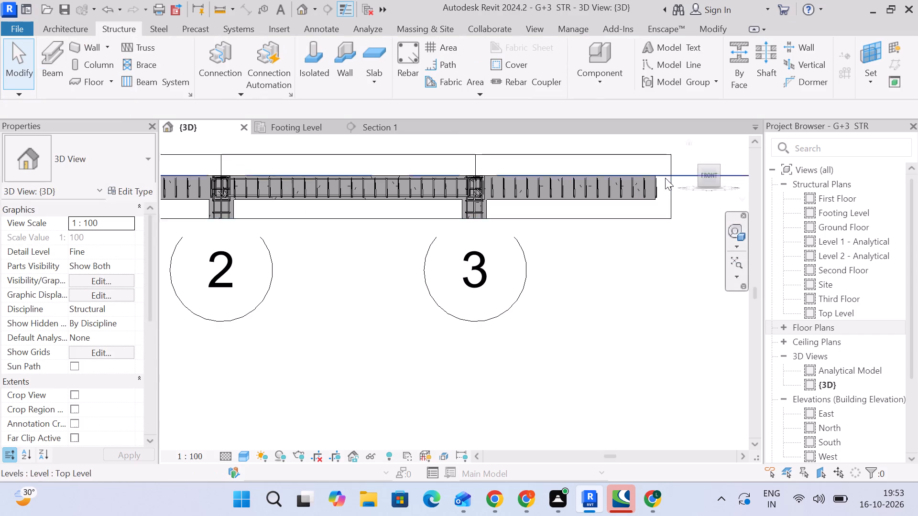
scroll(665, 178, up, 5)
click(649, 208)
drag(645, 191, 629, 193)
Examine the stirrup set's start at grid 1 and the main bars' extent between grids 1 and 2.
scroll(617, 270, down, 6)
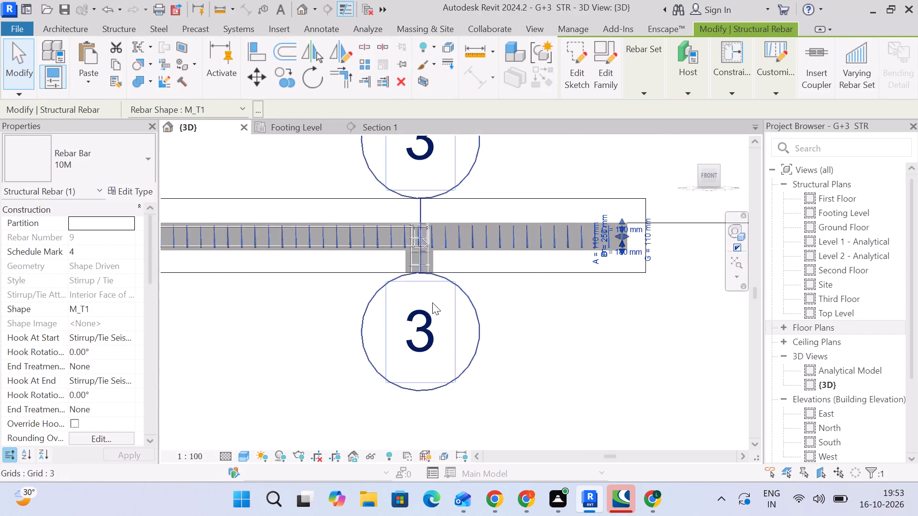
scroll(431, 304, down, 5)
middle_drag(324, 289, 590, 253)
scroll(425, 236, up, 9)
scroll(377, 234, up, 3)
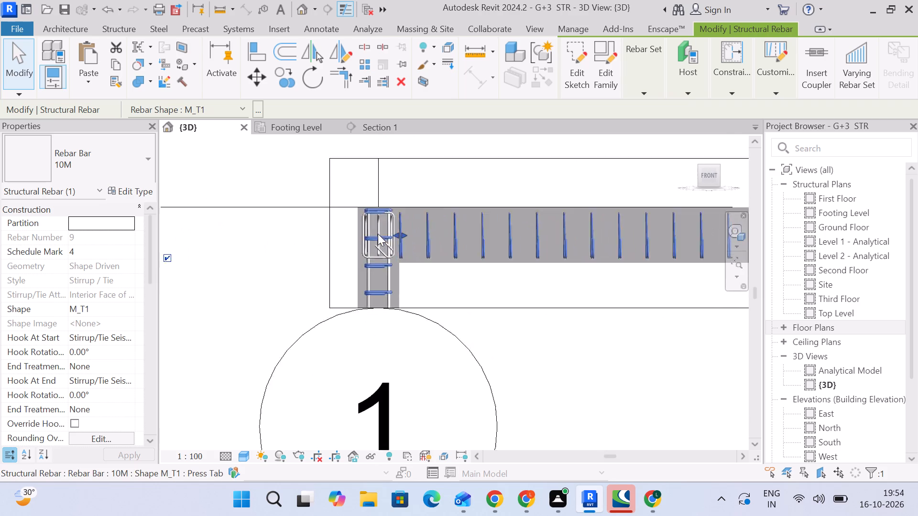
scroll(378, 234, up, 2)
scroll(510, 315, down, 4)
middle_drag(602, 324, 303, 230)
scroll(444, 275, down, 5)
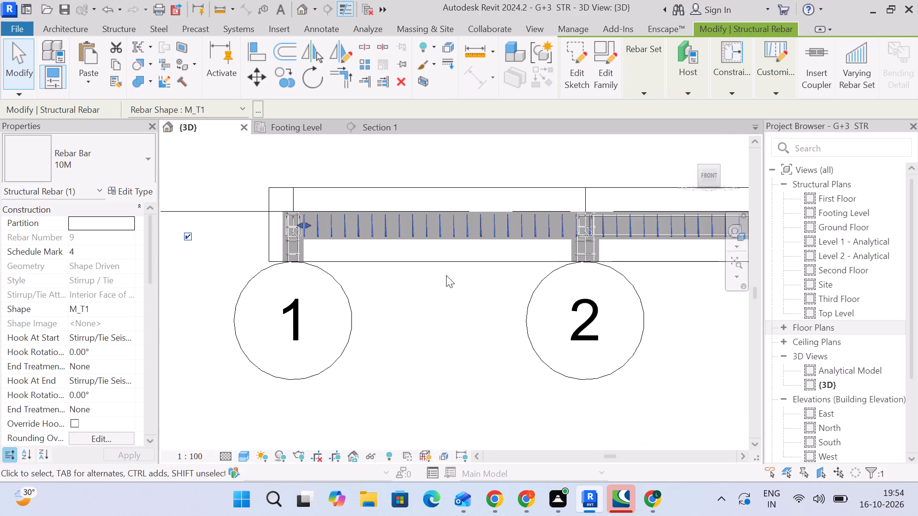
click(462, 292)
Stretch the upper 13M bar set from the grid 2 column to the outer side of the grid 1 column.
middle_drag(564, 293, 511, 301)
scroll(559, 204, up, 9)
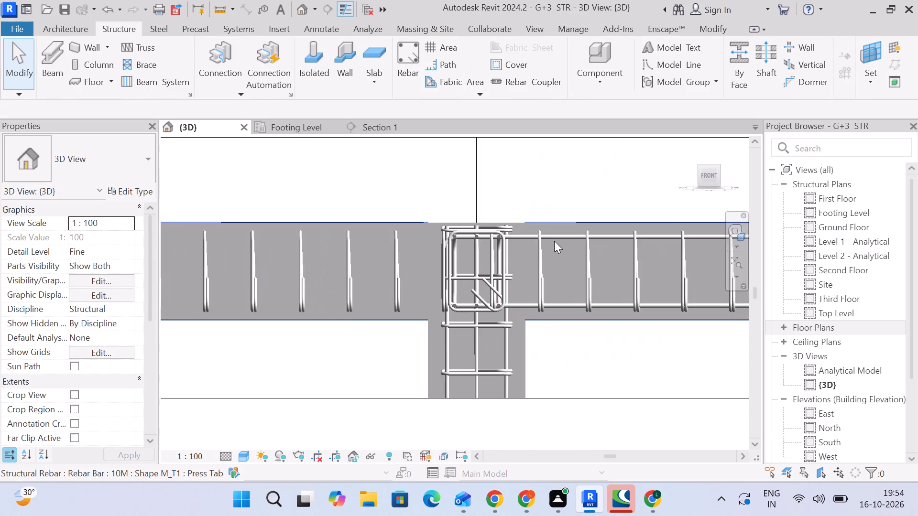
click(554, 241)
scroll(487, 263, down, 4)
middle_drag(470, 258, 646, 228)
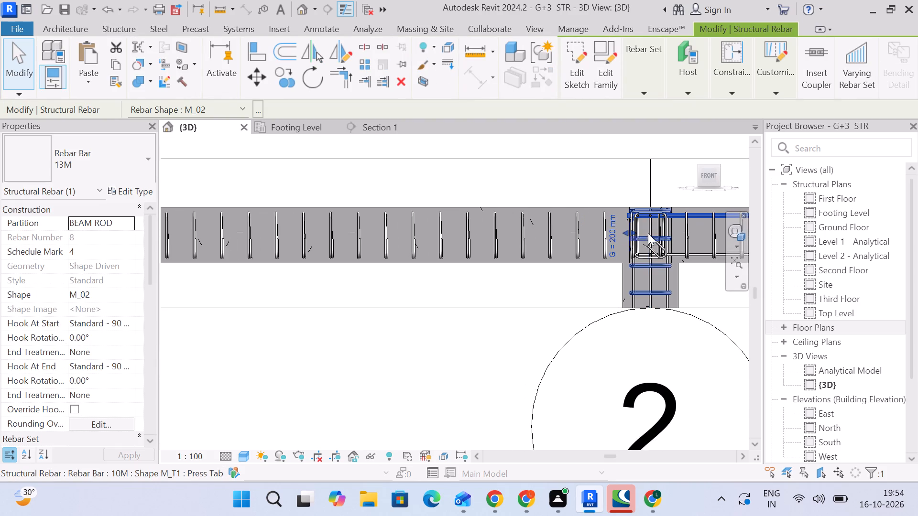
drag(625, 234, 321, 236)
middle_drag(311, 279, 621, 266)
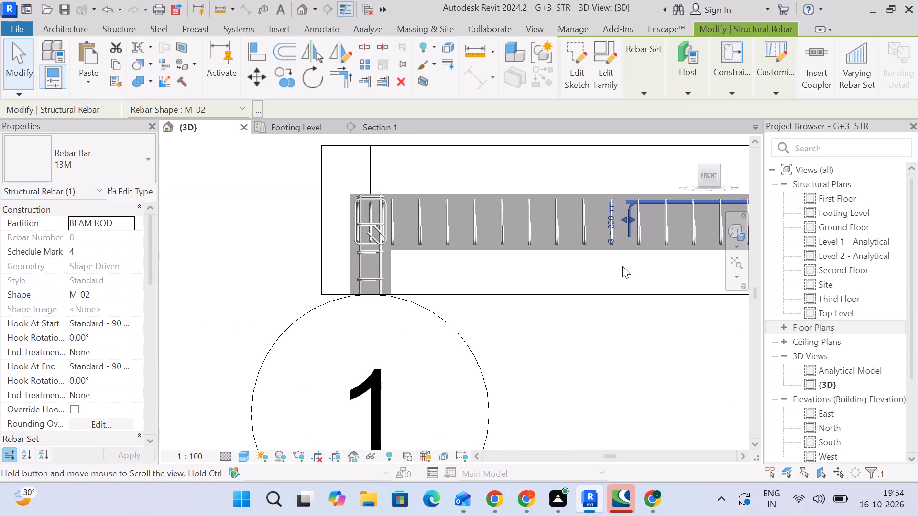
drag(633, 218, 363, 221)
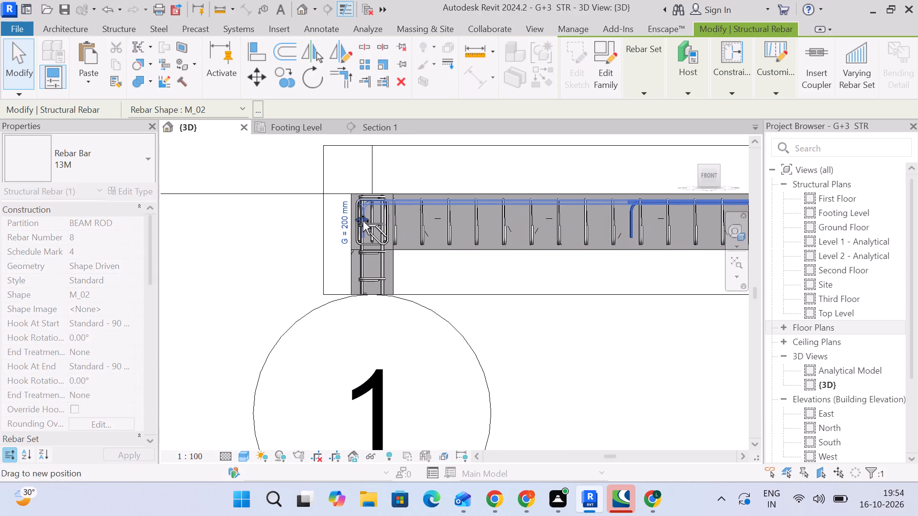
drag(363, 221, 361, 217)
drag(361, 217, 360, 217)
Stretch the lower 13M bar set from the grid 2 column to the outer side of the grid 1 column.
scroll(435, 248, down, 5)
middle_drag(658, 249, 321, 200)
scroll(432, 196, up, 4)
click(430, 193)
scroll(423, 196, down, 3)
middle_drag(426, 205, 537, 240)
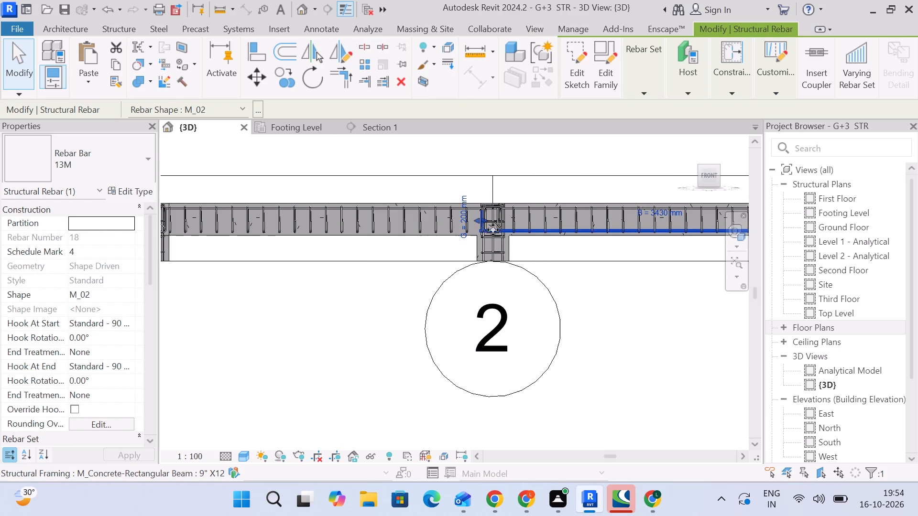
drag(480, 224, 257, 215)
middle_drag(271, 265, 634, 273)
drag(618, 227, 514, 227)
scroll(513, 227, up, 10)
drag(517, 230, 511, 234)
Stretch the lower 13M bar set's other end from the grid 3 column to just inside the beam's free end.
scroll(528, 246, down, 6)
middle_drag(611, 262, 282, 229)
middle_drag(624, 230, 390, 231)
middle_drag(650, 248, 451, 249)
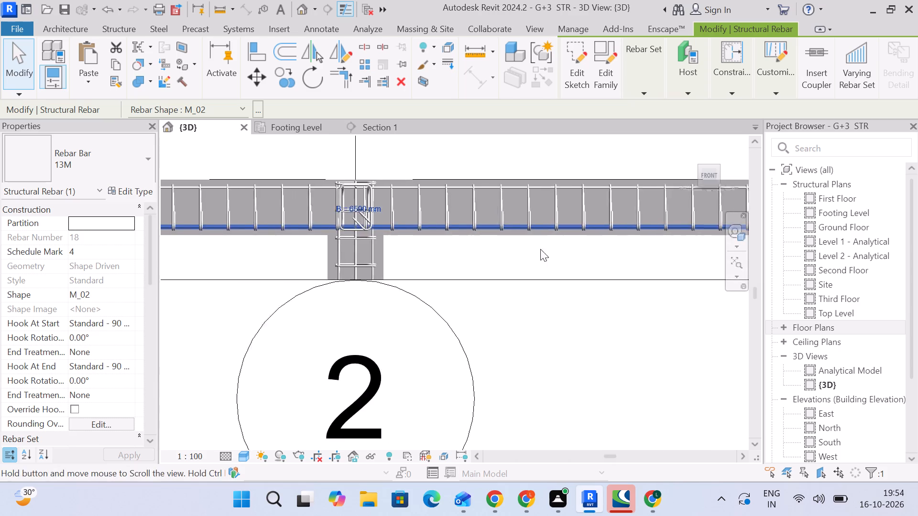
middle_drag(582, 249, 305, 239)
middle_drag(550, 252, 338, 250)
middle_drag(459, 224, 306, 235)
scroll(315, 226, up, 1)
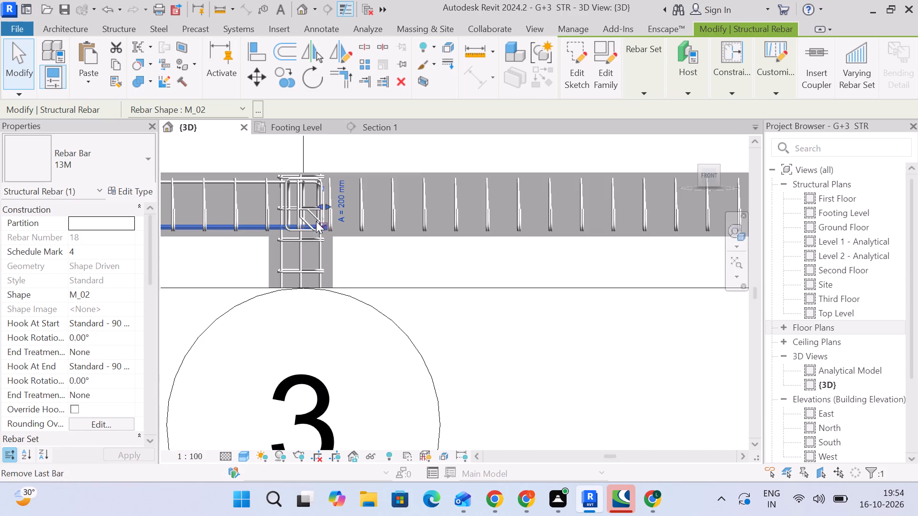
middle_drag(368, 231, 309, 241)
scroll(309, 241, down, 2)
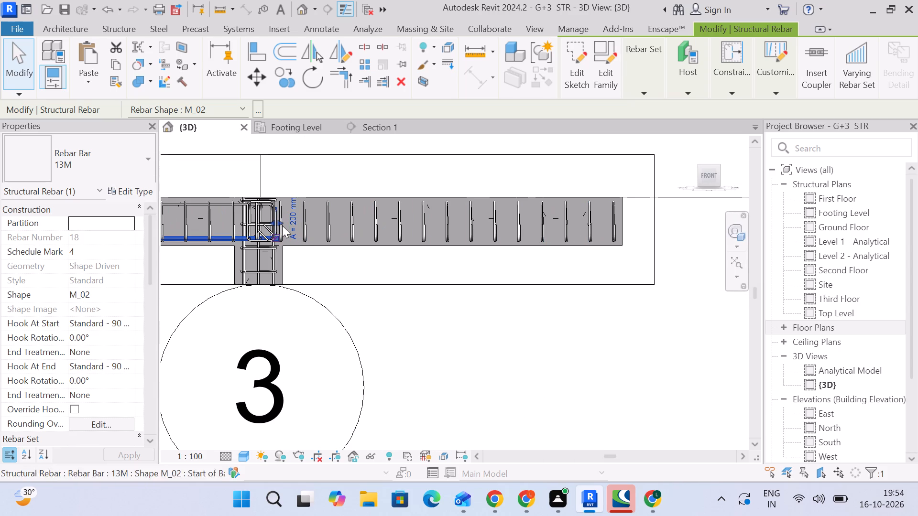
drag(280, 223, 601, 232)
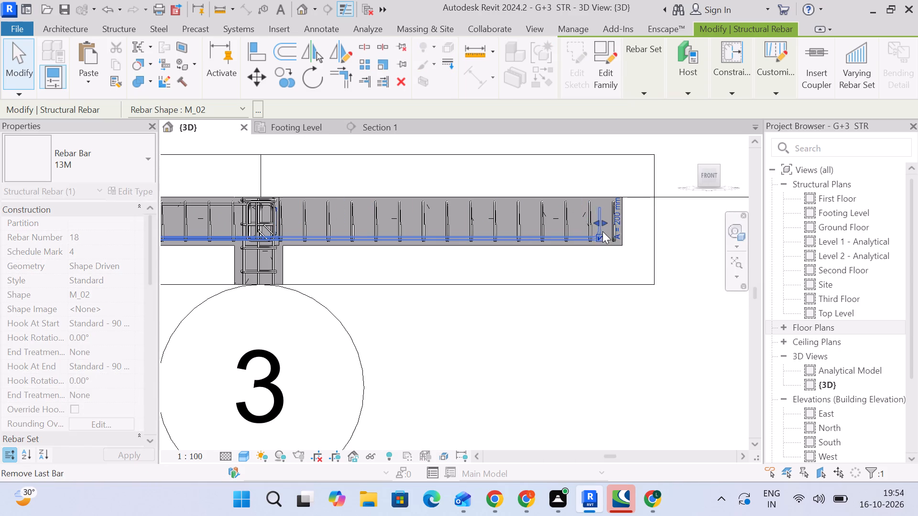
scroll(603, 231, up, 9)
middle_drag(644, 213, 561, 233)
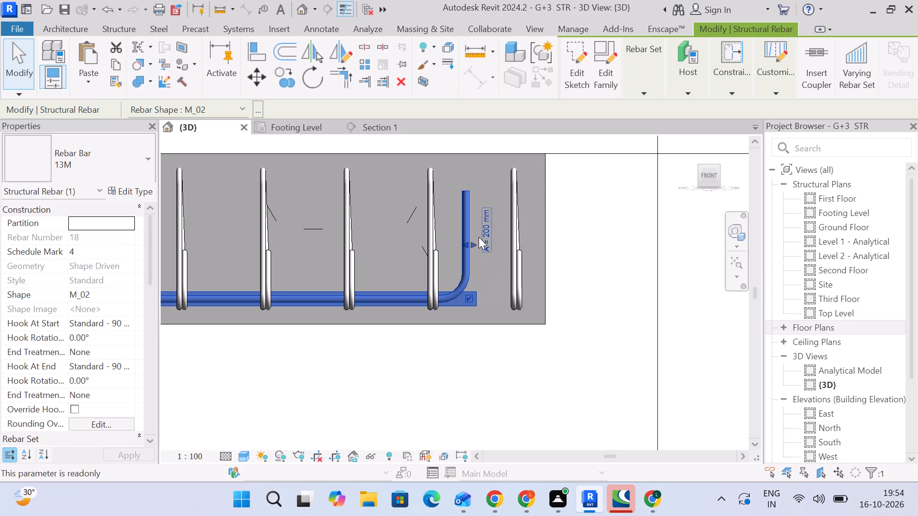
drag(469, 244, 532, 249)
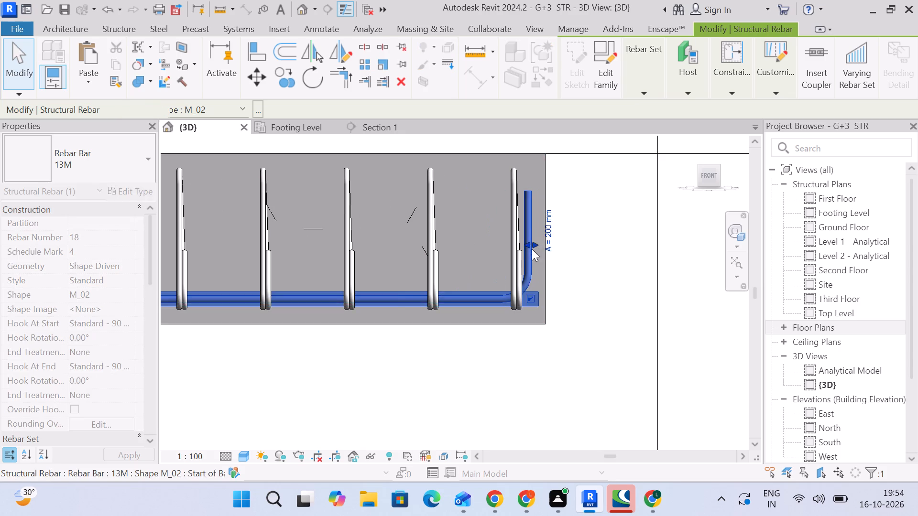
Stretch the upper 13M bar set's other end from the grid 3 column to just inside the beam's free end.
scroll(532, 249, down, 12)
middle_drag(323, 260, 525, 259)
scroll(476, 252, up, 9)
middle_drag(517, 245, 448, 251)
click(351, 218)
middle_drag(541, 236, 392, 241)
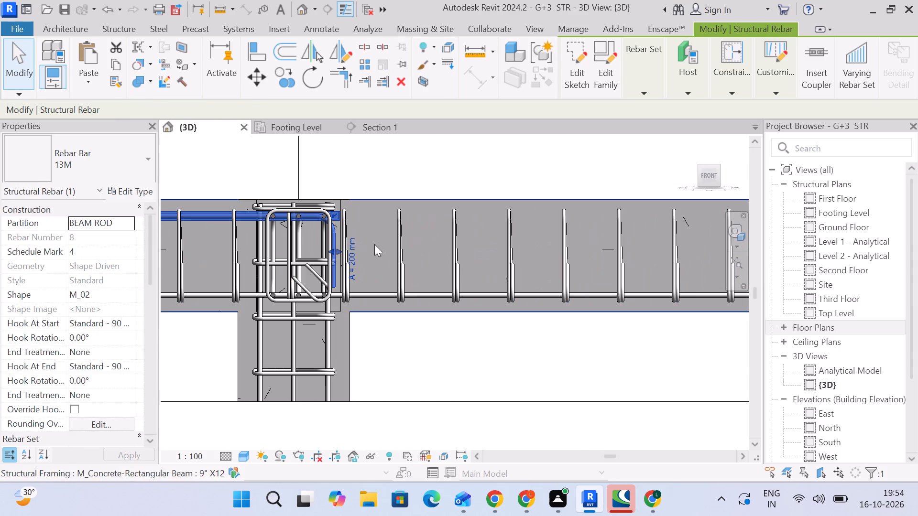
drag(337, 251, 554, 255)
scroll(658, 265, down, 4)
middle_drag(660, 267, 350, 218)
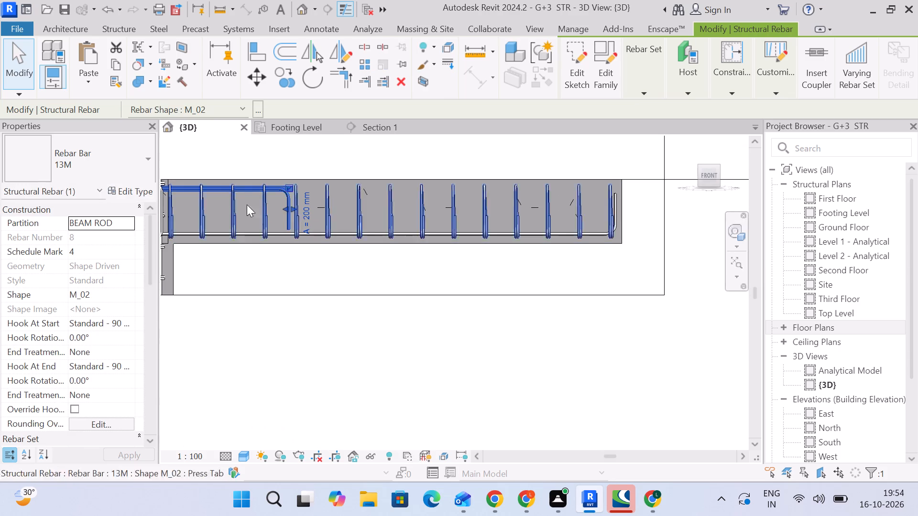
drag(292, 209, 620, 230)
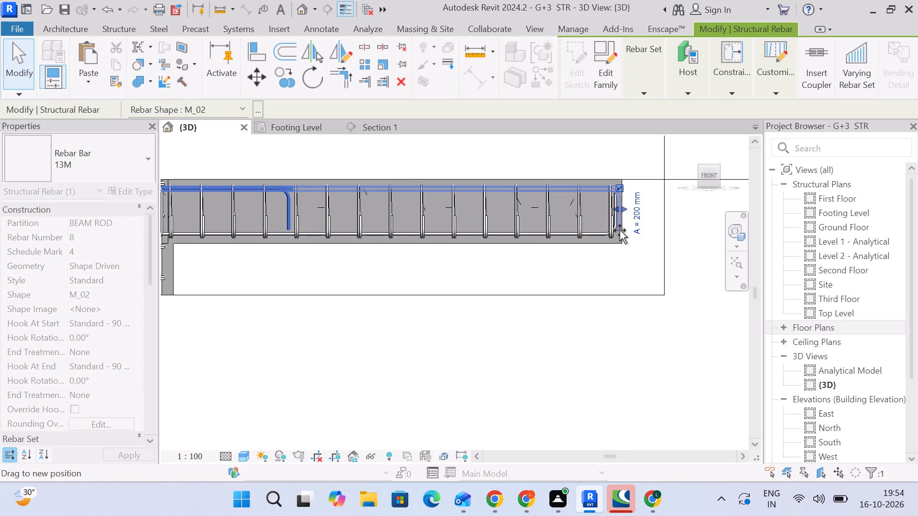
drag(620, 230, 619, 229)
click(693, 234)
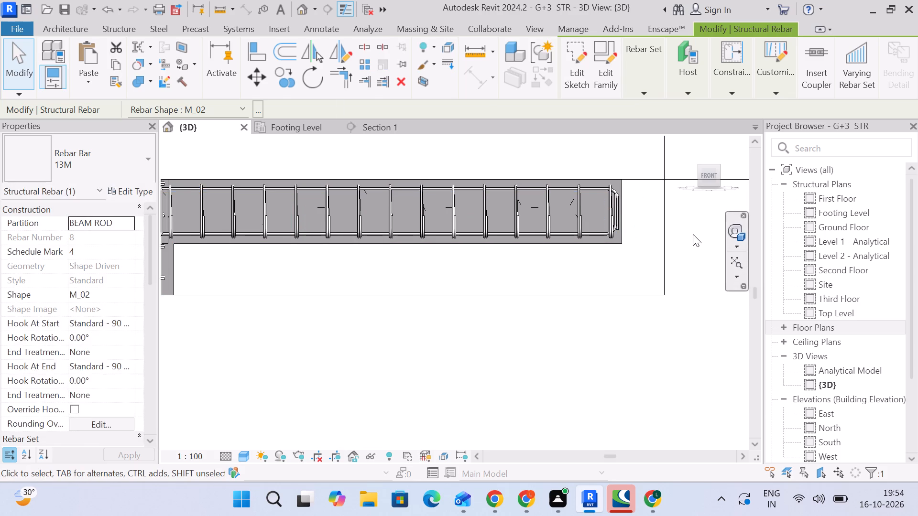
Turn off the section box to show the whole frame again.
scroll(687, 233, down, 9)
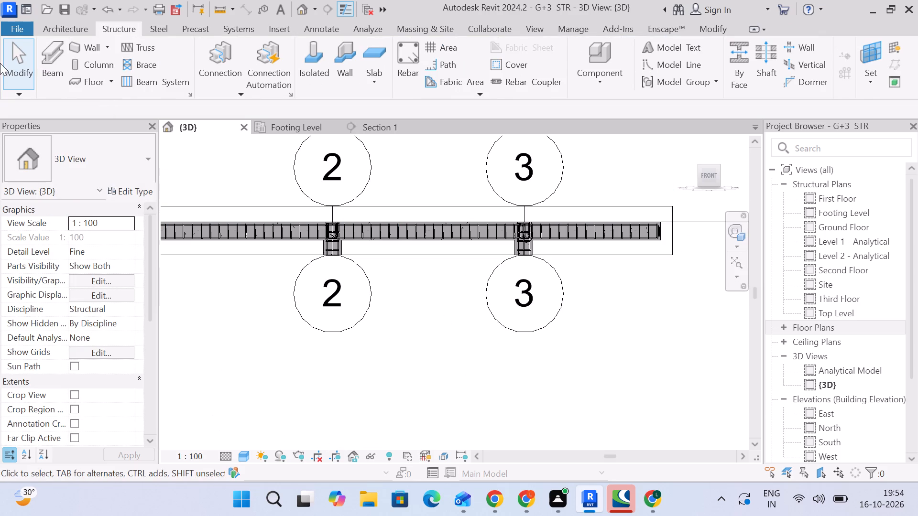
scroll(400, 272, down, 4)
middle_drag(405, 274, 516, 274)
scroll(518, 266, up, 2)
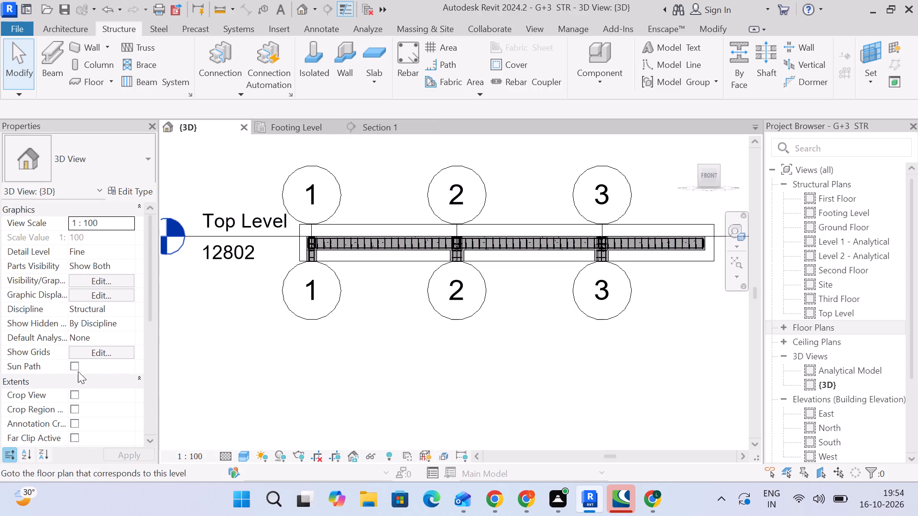
scroll(82, 371, down, 5)
click(76, 298)
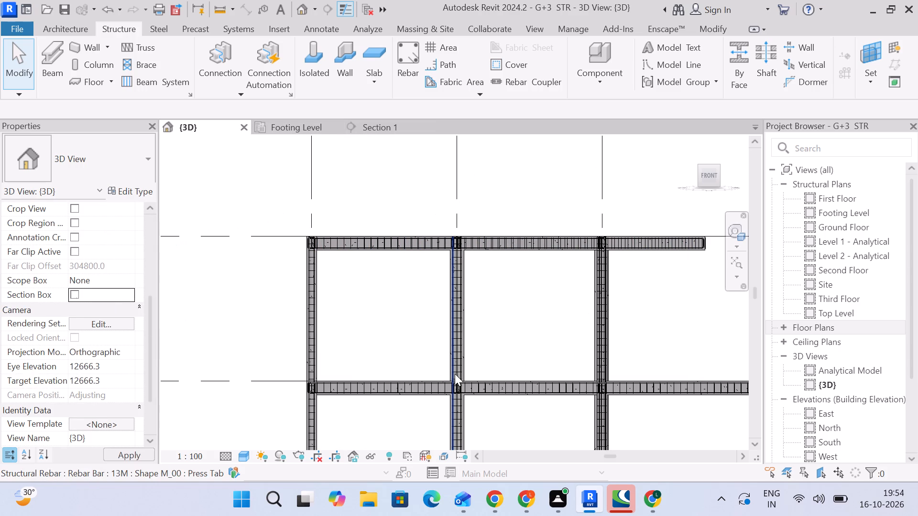
Isolate the parallel long Top Level beam in a section box around its 10M stirrup set and view it from the front.
scroll(404, 337, down, 2)
middle_click(404, 337)
middle_drag(404, 337, 385, 368)
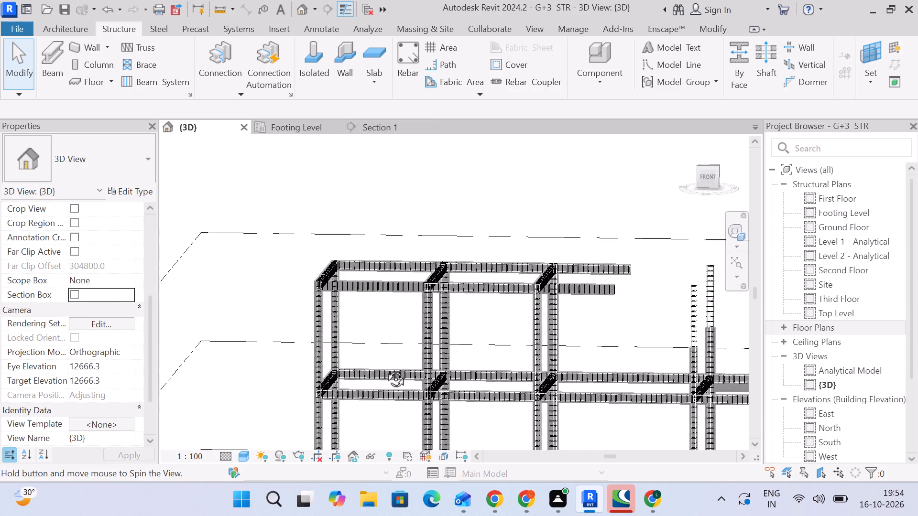
middle_drag(385, 368, 354, 404)
scroll(540, 336, up, 8)
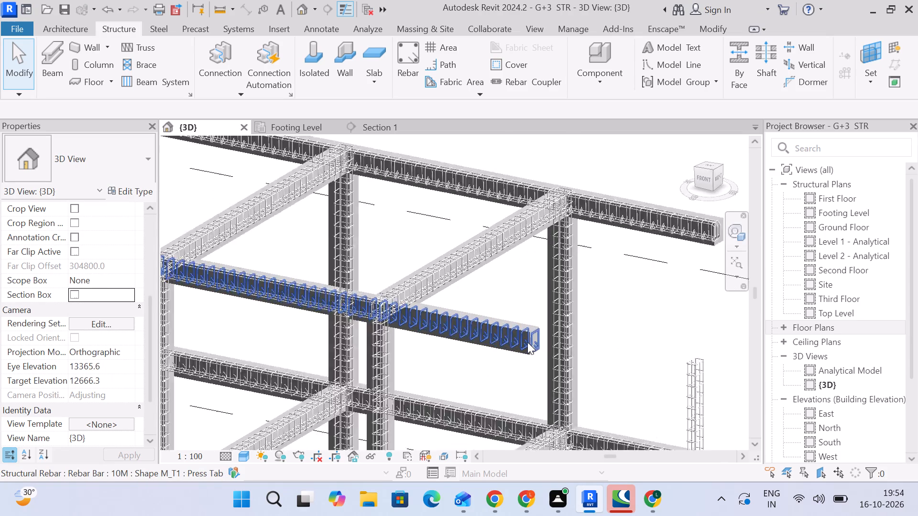
click(512, 343)
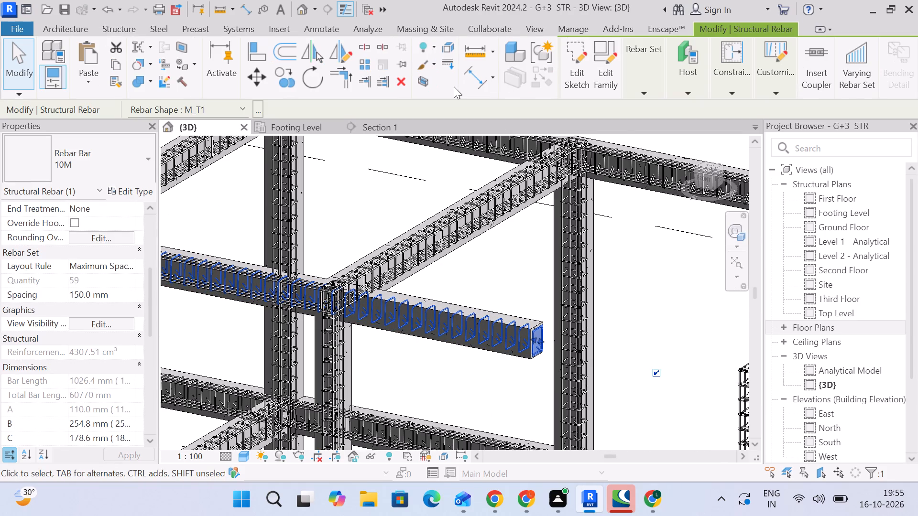
click(419, 86)
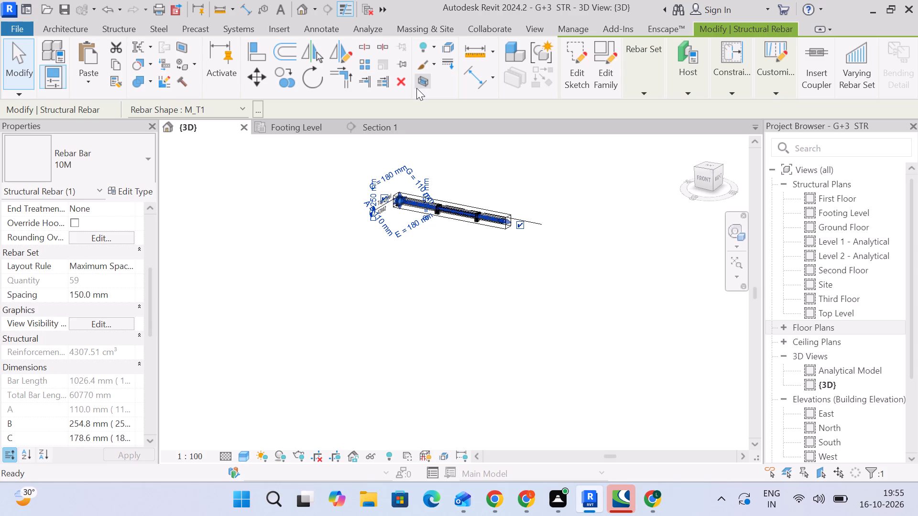
click(707, 180)
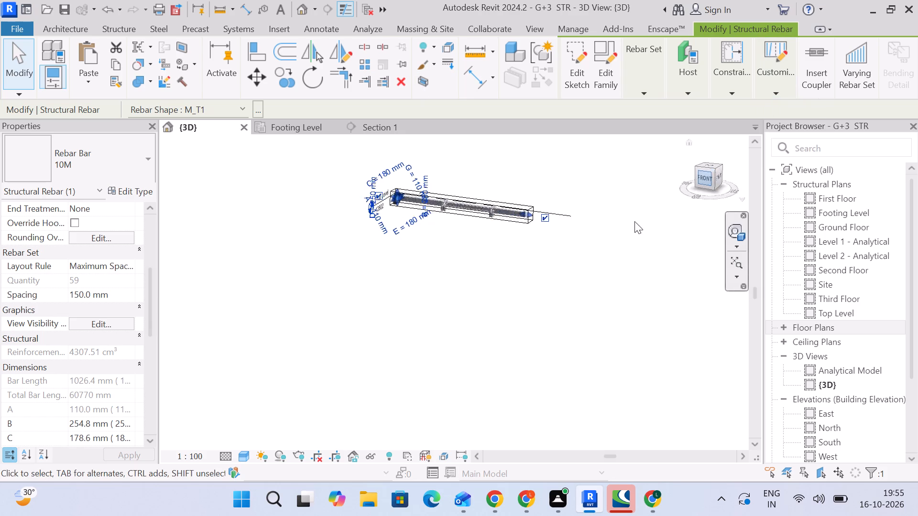
click(596, 275)
scroll(554, 288, up, 4)
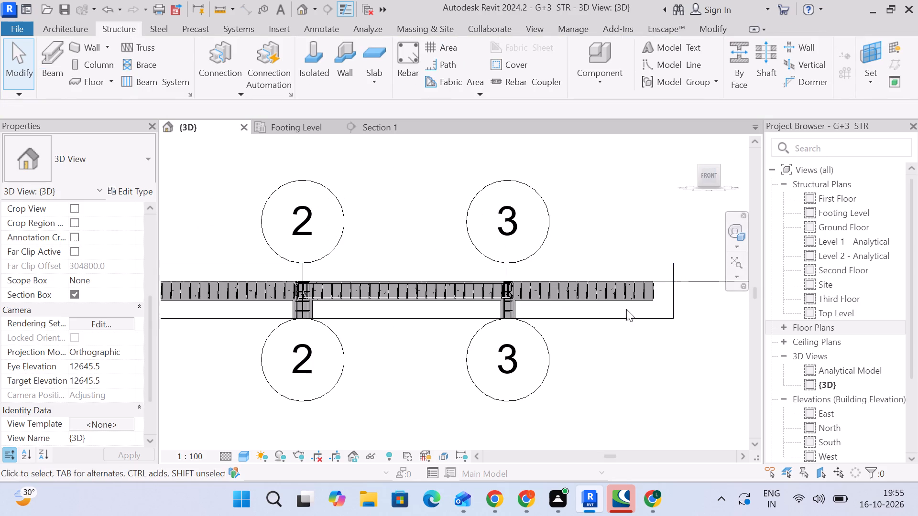
Pull the 10M stirrup set's end back to just inside the beam's free end beyond grid 3.
click(637, 295)
scroll(655, 306, up, 9)
scroll(645, 257, up, 3)
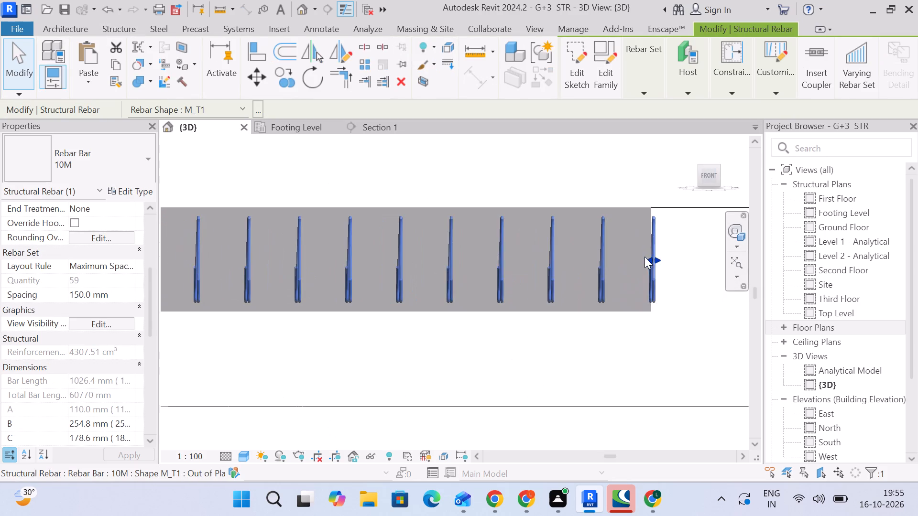
drag(650, 258, 633, 267)
scroll(650, 330, down, 5)
middle_drag(650, 330, 677, 299)
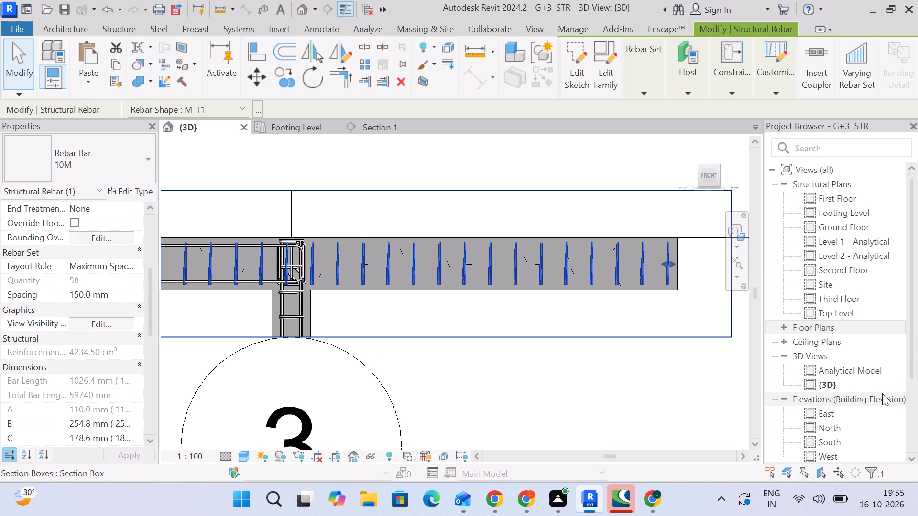
scroll(406, 375, down, 5)
scroll(523, 357, up, 5)
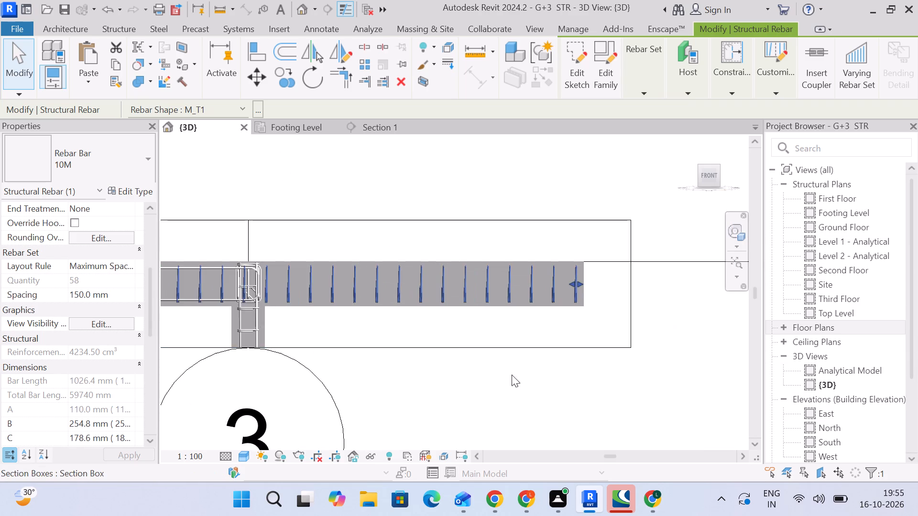
click(450, 411)
Stretch the upper 13M bar set from the grid 3 column to just inside the beam's free end, making segment B about 5570 mm.
middle_drag(381, 372, 547, 346)
scroll(363, 246, up, 4)
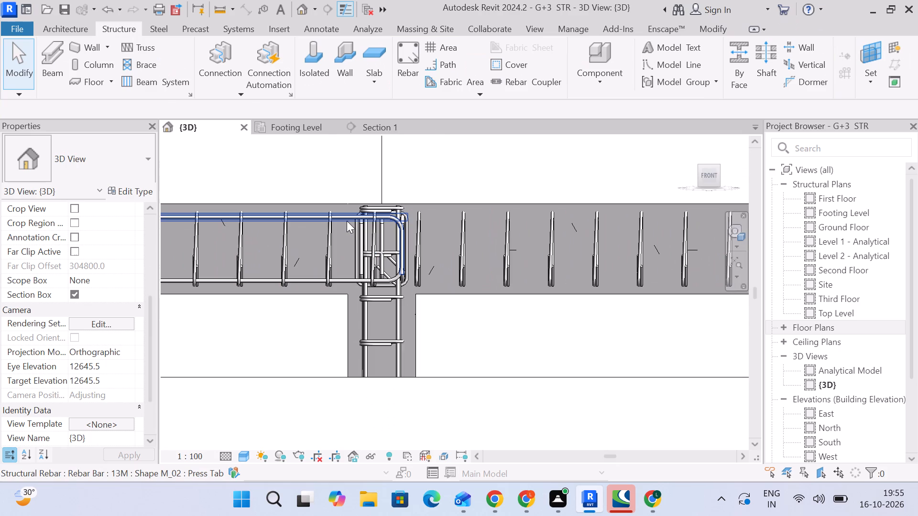
click(347, 221)
scroll(486, 269, down, 4)
middle_drag(605, 312, 382, 331)
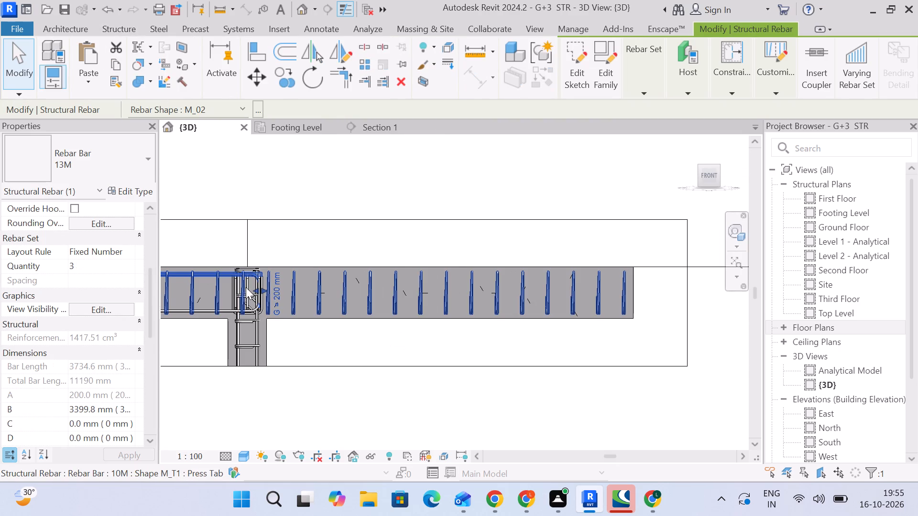
drag(255, 289, 627, 287)
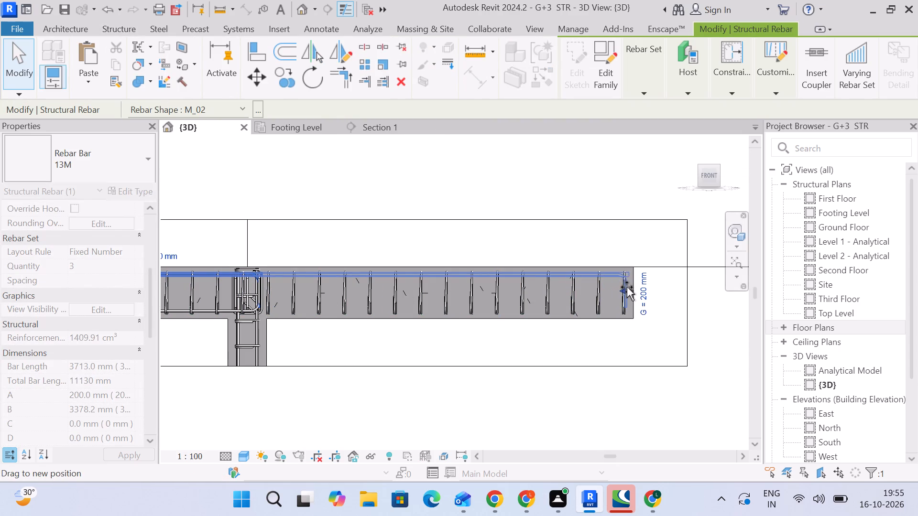
drag(627, 287, 630, 286)
Stretch the upper 13M bar set's other end from the grid 2 column partway toward grid 1, making segment B about 6540 mm.
scroll(517, 343, down, 5)
scroll(404, 336, up, 2)
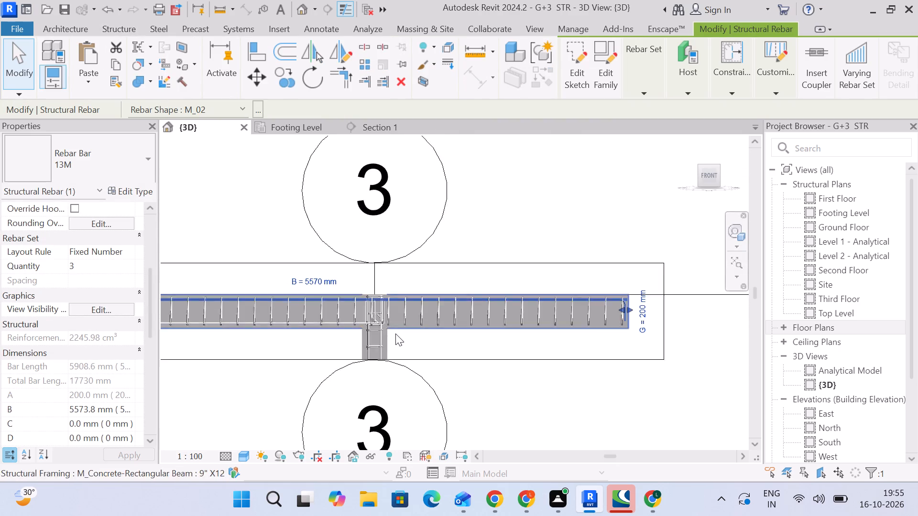
scroll(394, 337, down, 7)
middle_drag(359, 349, 696, 371)
scroll(520, 359, up, 4)
scroll(597, 353, up, 3)
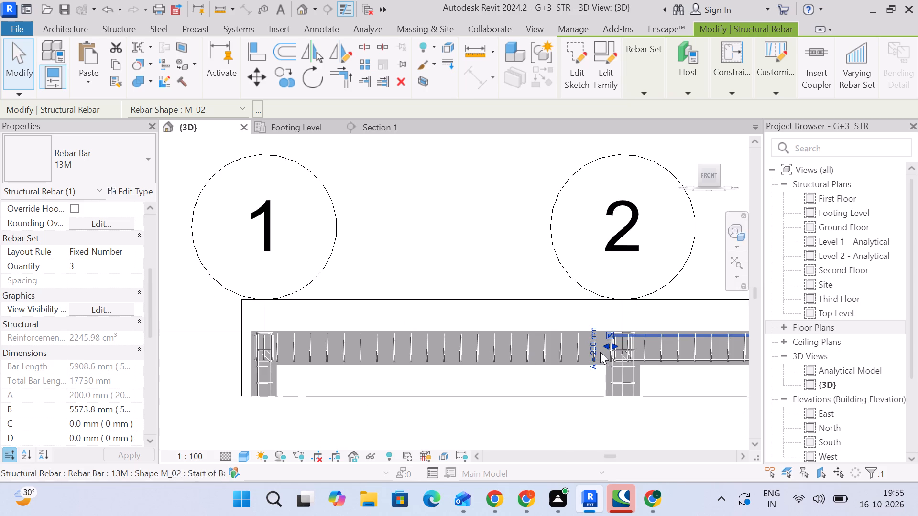
drag(610, 345, 335, 335)
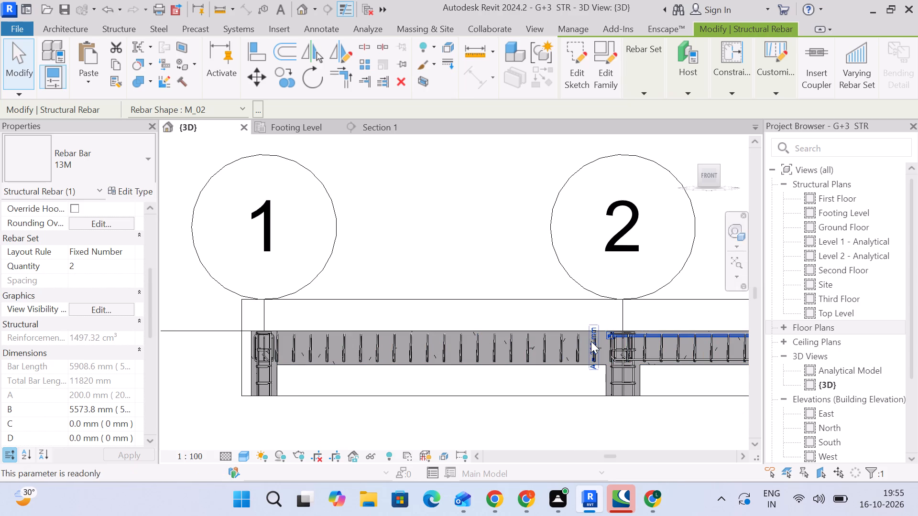
scroll(625, 334, up, 6)
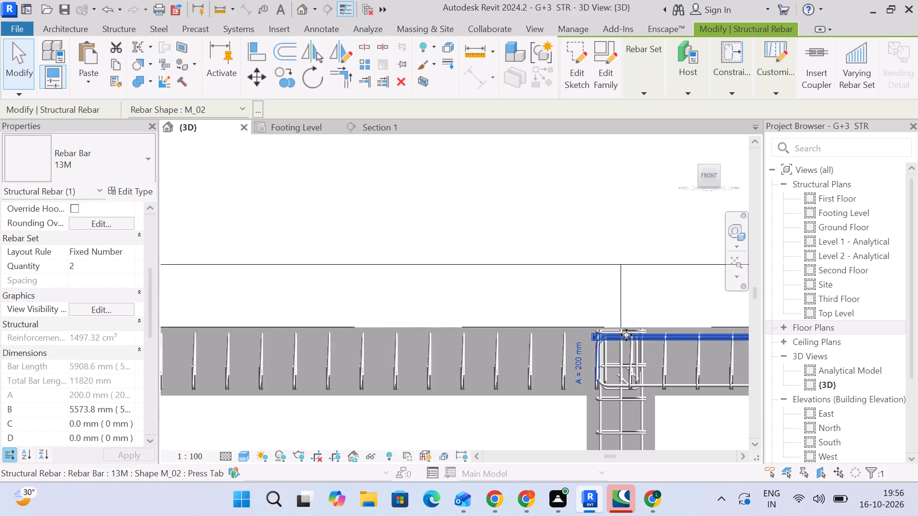
click(567, 288)
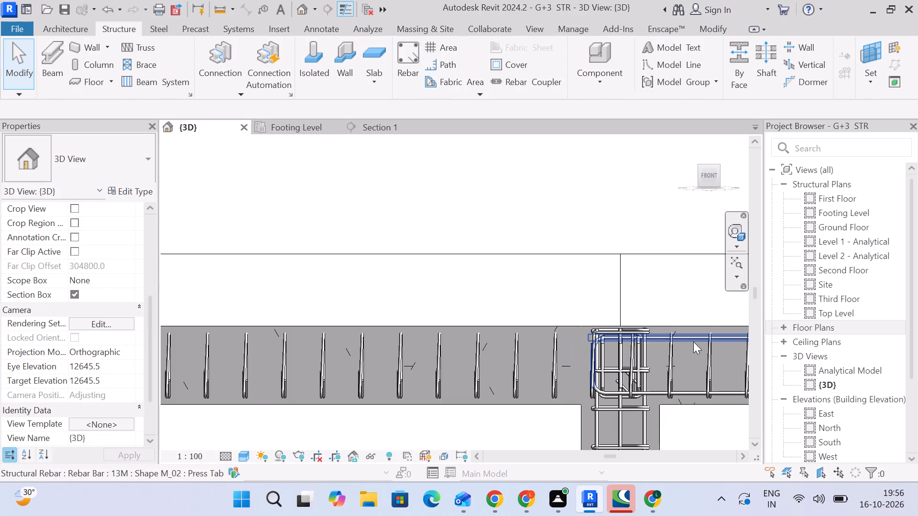
click(693, 342)
drag(591, 362, 342, 362)
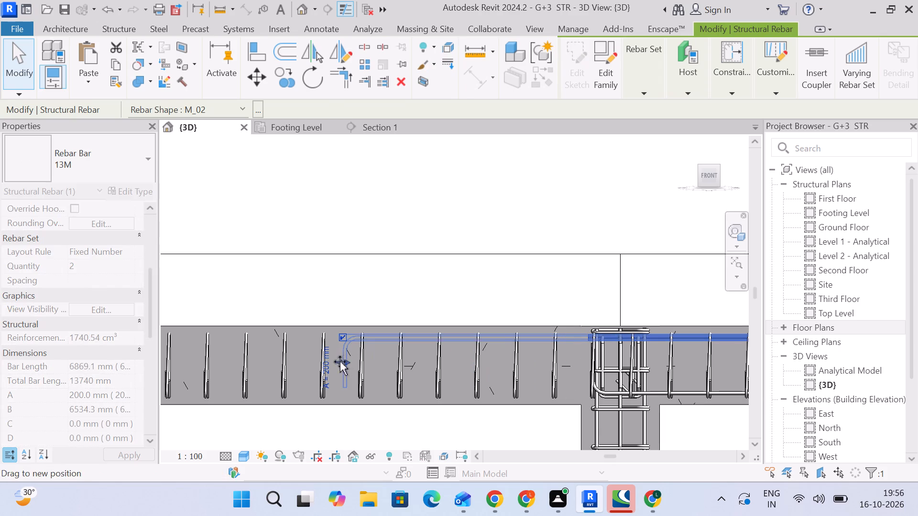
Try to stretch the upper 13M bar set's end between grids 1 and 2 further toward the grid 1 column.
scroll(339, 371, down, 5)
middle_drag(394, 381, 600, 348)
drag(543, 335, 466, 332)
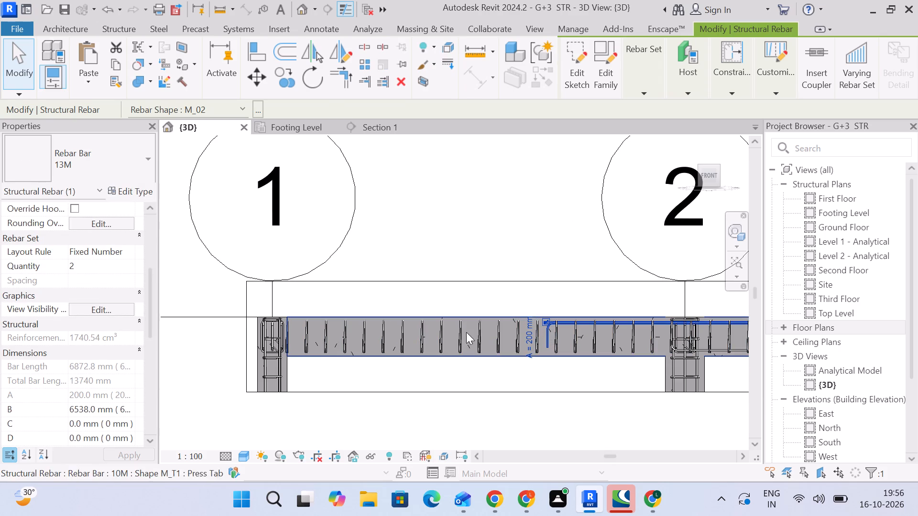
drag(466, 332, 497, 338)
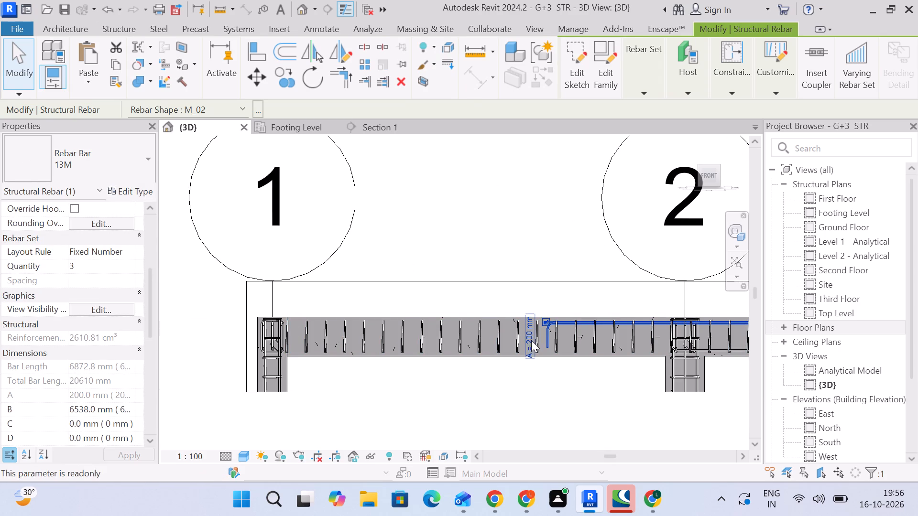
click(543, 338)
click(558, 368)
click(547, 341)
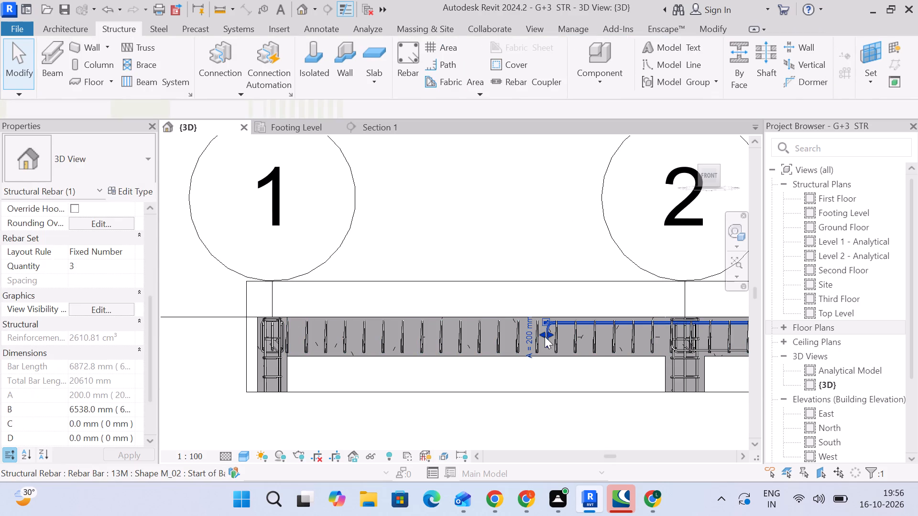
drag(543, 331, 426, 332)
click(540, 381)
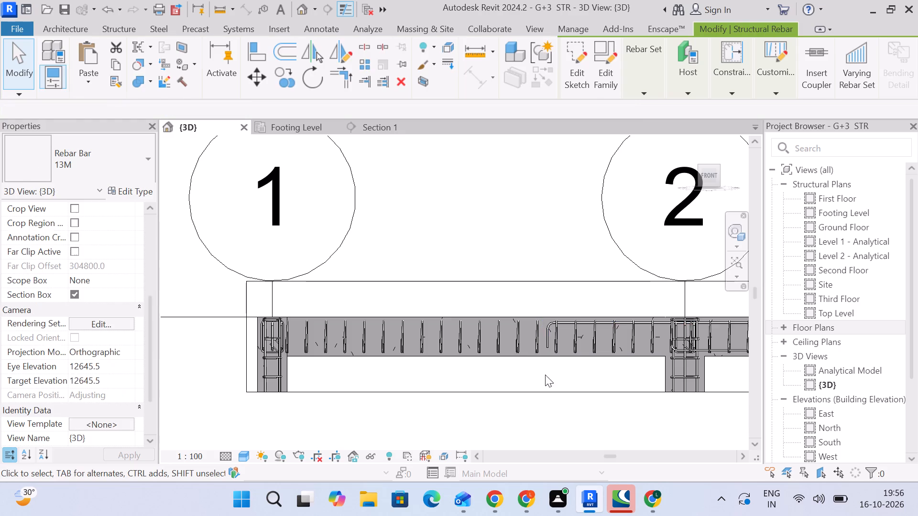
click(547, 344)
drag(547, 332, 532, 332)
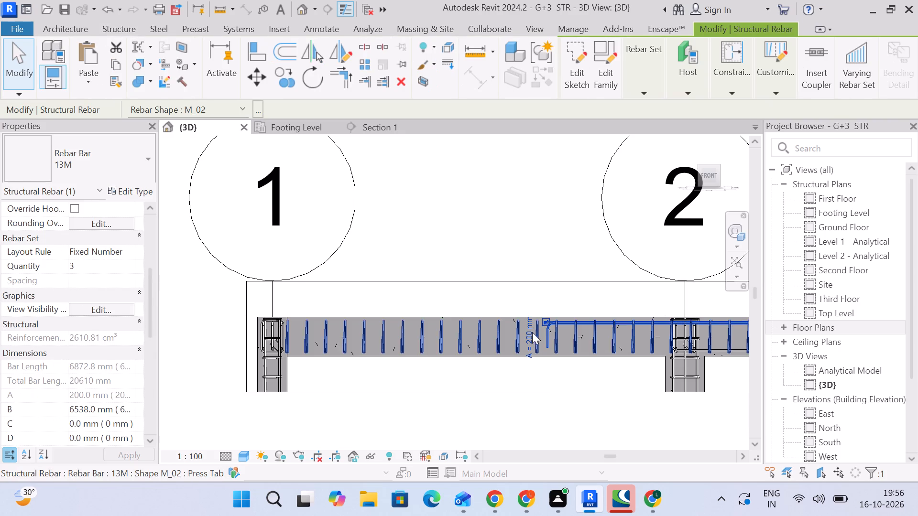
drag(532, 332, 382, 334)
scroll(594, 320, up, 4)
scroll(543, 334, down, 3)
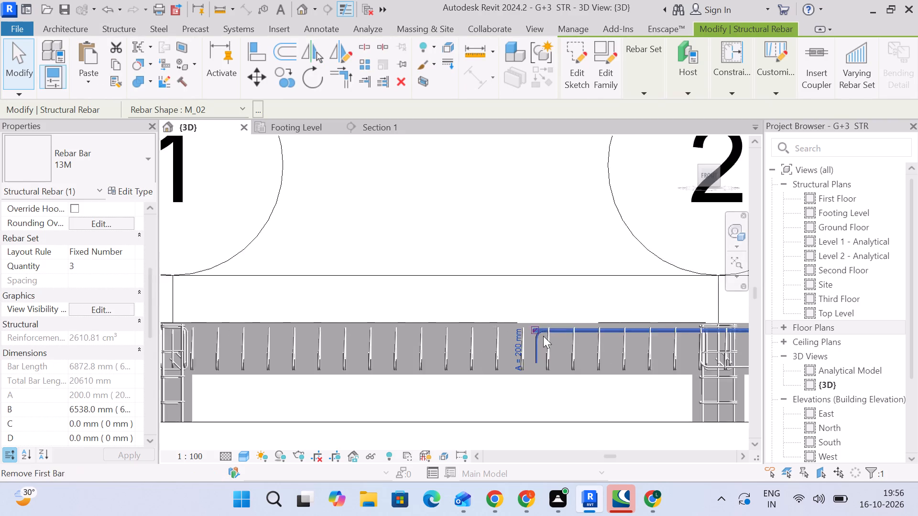
Stretch the upper 13M bar set's end between grids 1 and 2 to the outer side of the grid 1 column, making segment B about 8740 mm.
click(543, 229)
click(560, 332)
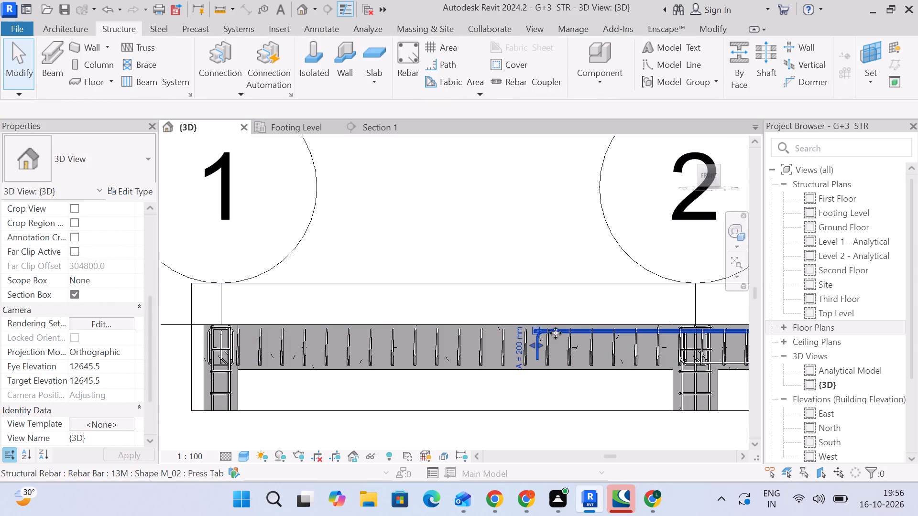
drag(538, 345, 319, 340)
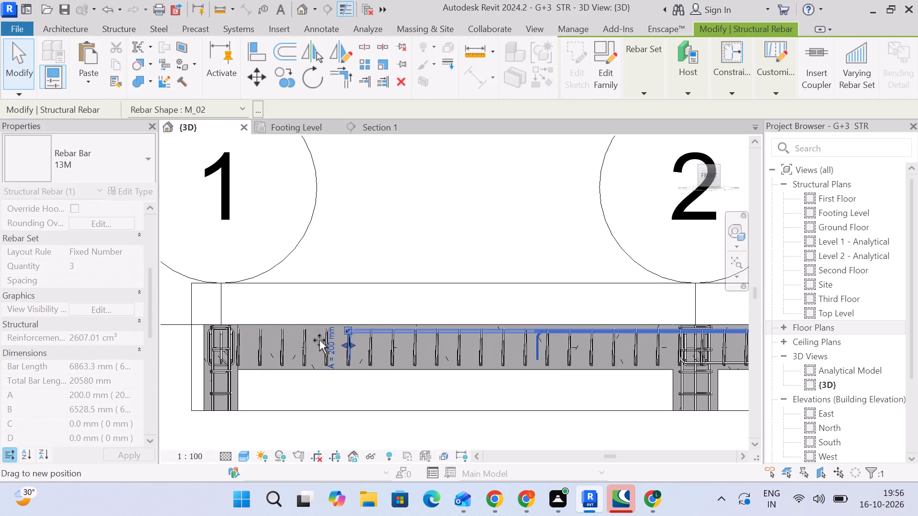
drag(319, 340, 213, 346)
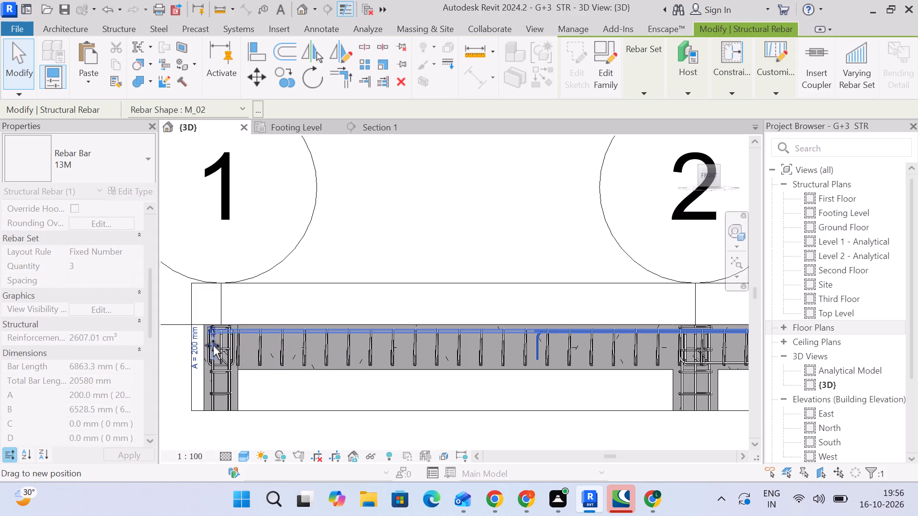
drag(213, 346, 211, 346)
scroll(241, 352, down, 5)
middle_drag(498, 374, 428, 340)
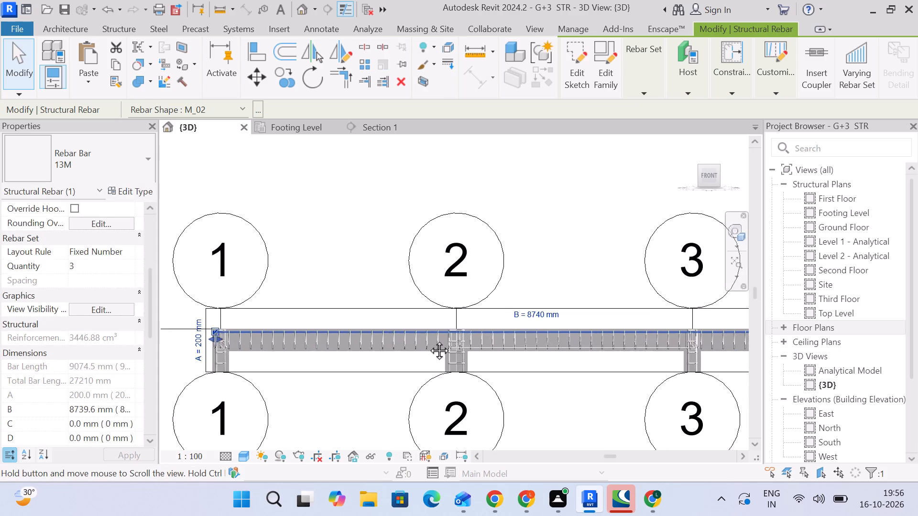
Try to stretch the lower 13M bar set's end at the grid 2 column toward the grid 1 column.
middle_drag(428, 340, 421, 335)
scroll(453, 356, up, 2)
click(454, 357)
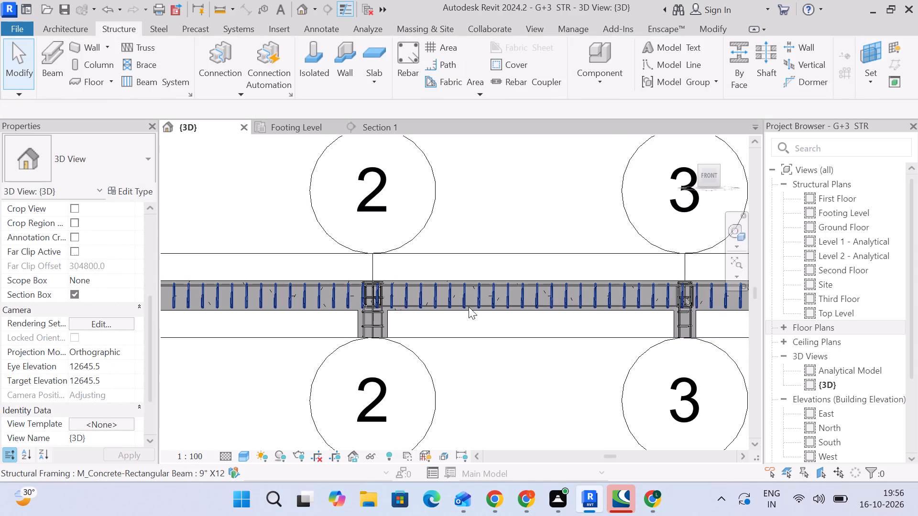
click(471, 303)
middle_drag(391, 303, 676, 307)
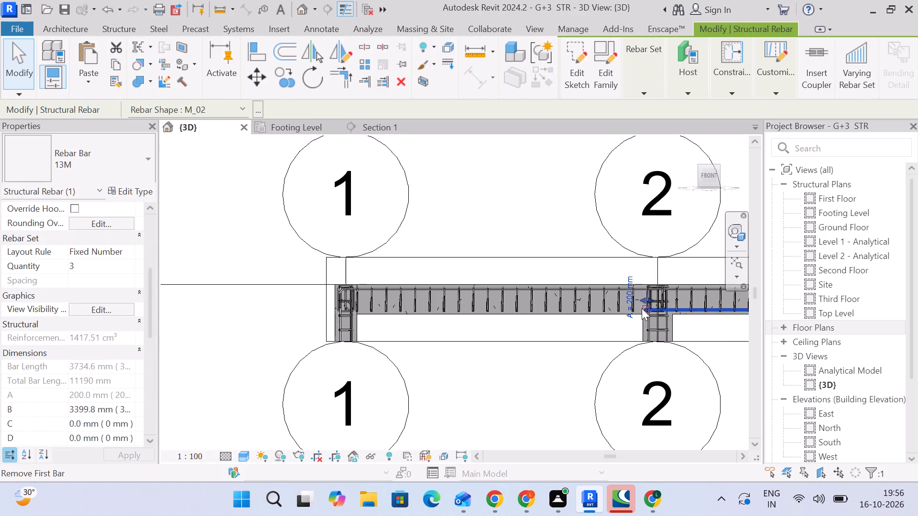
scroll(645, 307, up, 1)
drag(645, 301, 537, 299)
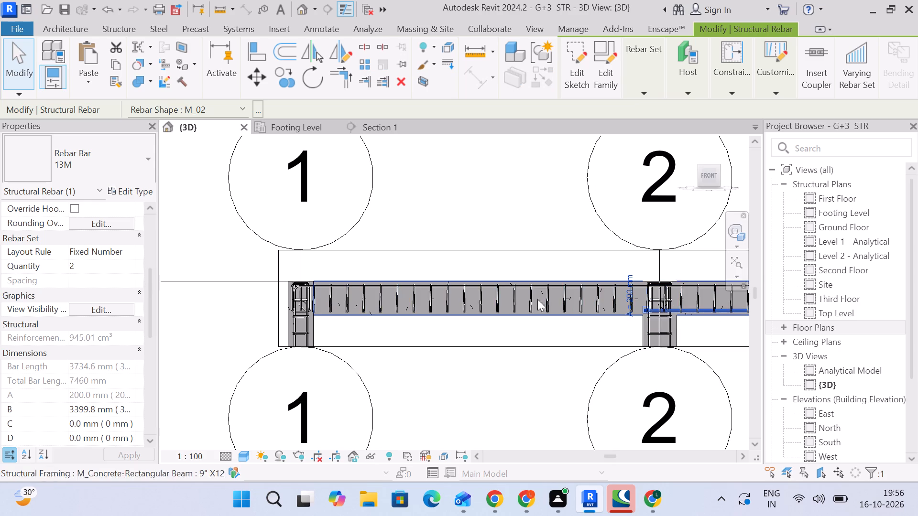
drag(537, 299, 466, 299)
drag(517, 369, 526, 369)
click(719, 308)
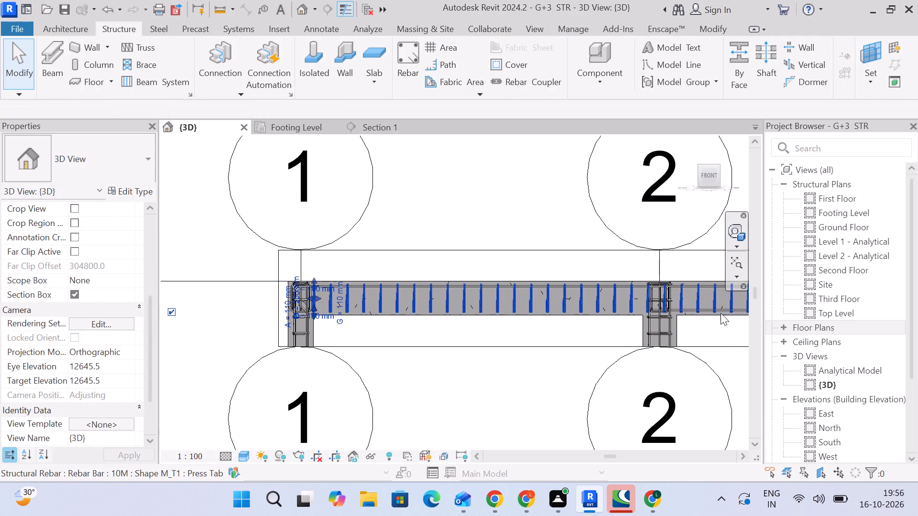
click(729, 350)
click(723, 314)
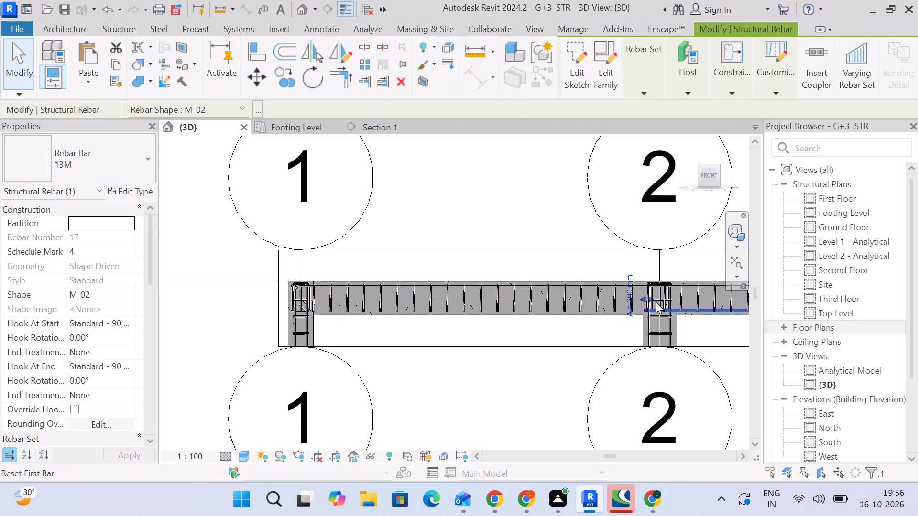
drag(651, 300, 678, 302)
Stretch the lower 13M bar set from the grid 2 column to the outer side of the grid 1 column, making segment B about 6560 mm.
scroll(691, 312, up, 5)
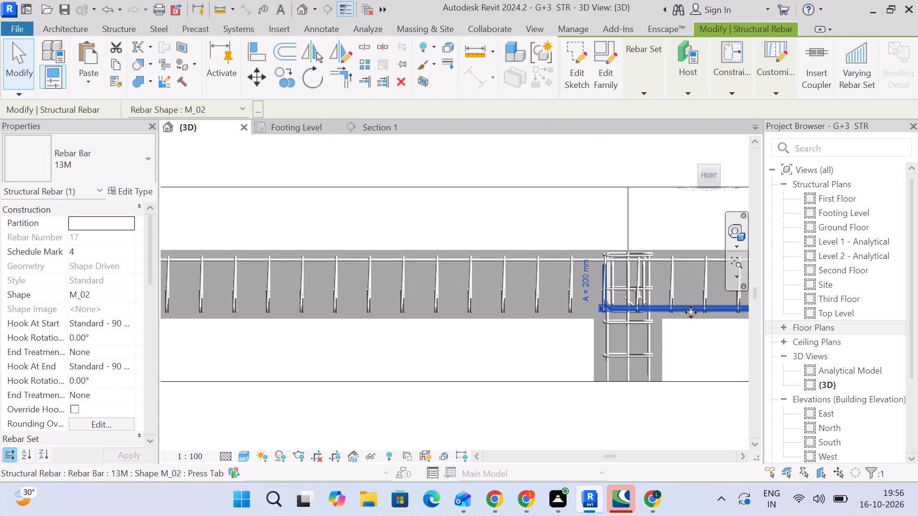
click(695, 343)
click(691, 312)
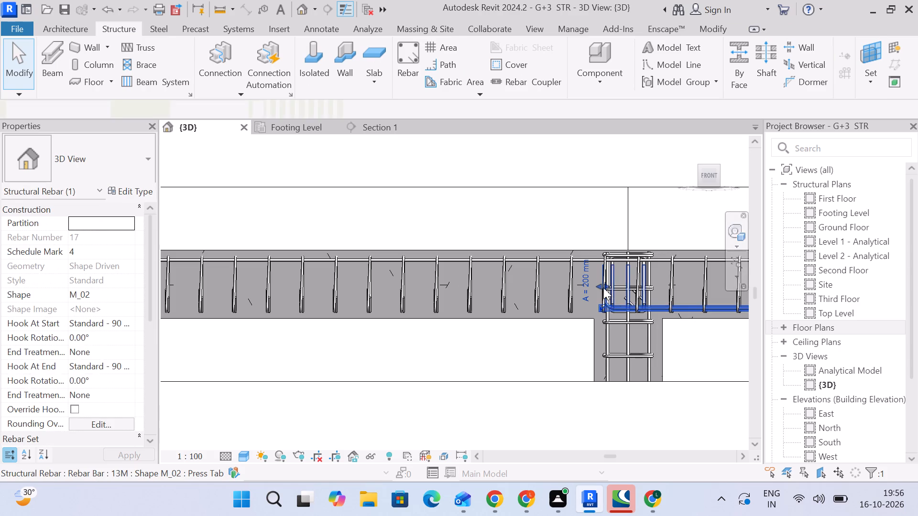
drag(603, 288, 167, 287)
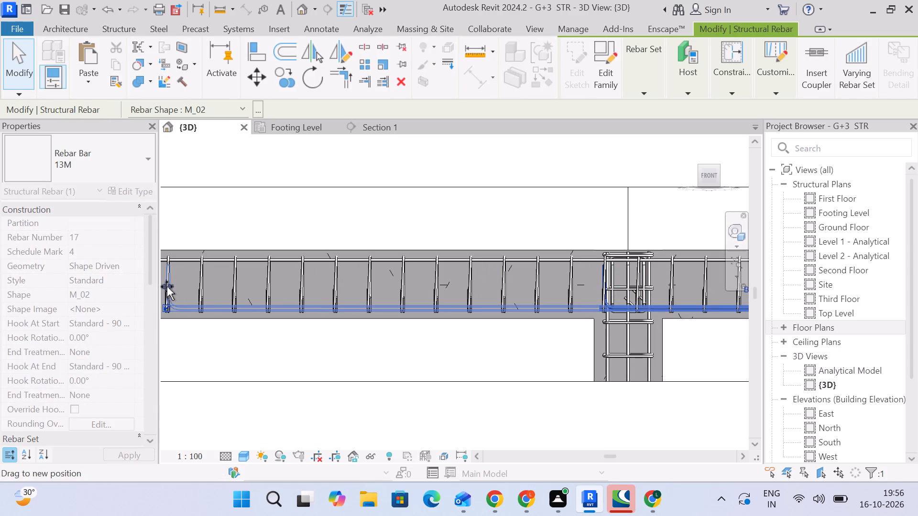
drag(167, 287, 208, 287)
scroll(211, 307, down, 3)
middle_drag(237, 330, 641, 326)
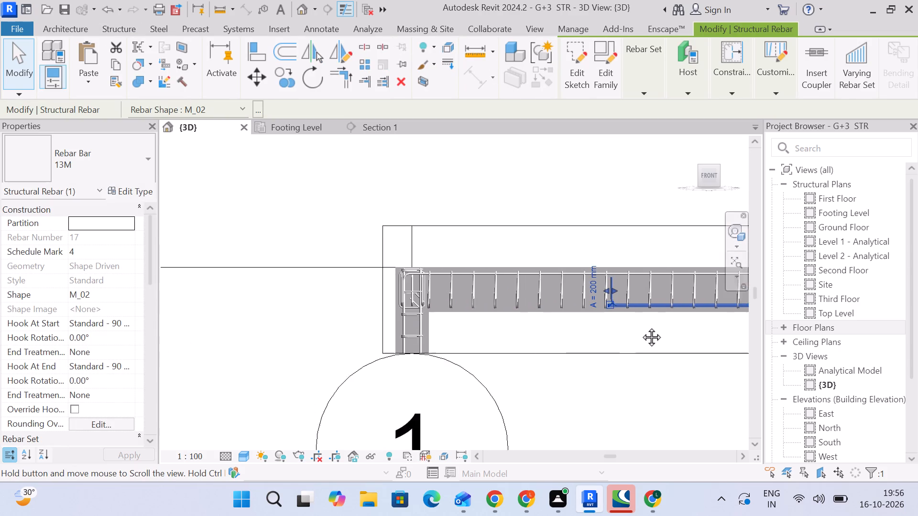
middle_drag(641, 326, 643, 327)
scroll(642, 318, up, 3)
drag(608, 280, 472, 283)
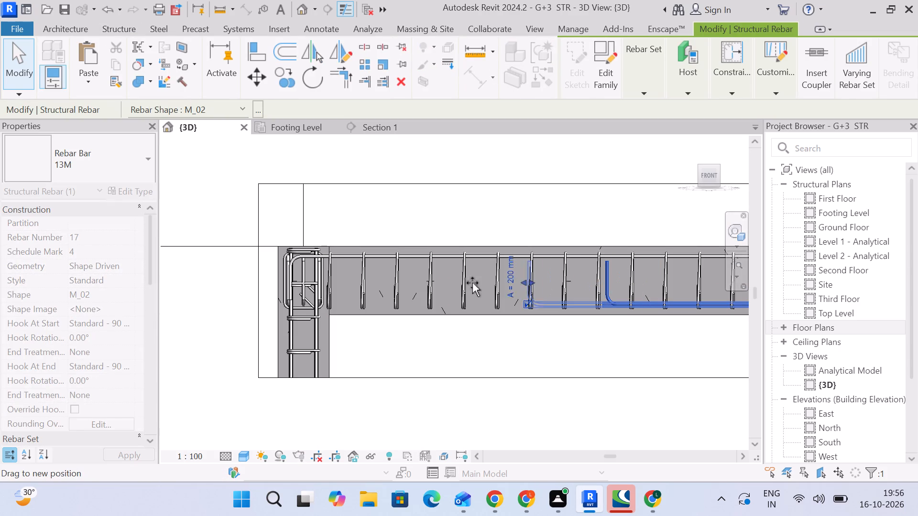
drag(472, 283, 290, 289)
scroll(387, 321, down, 5)
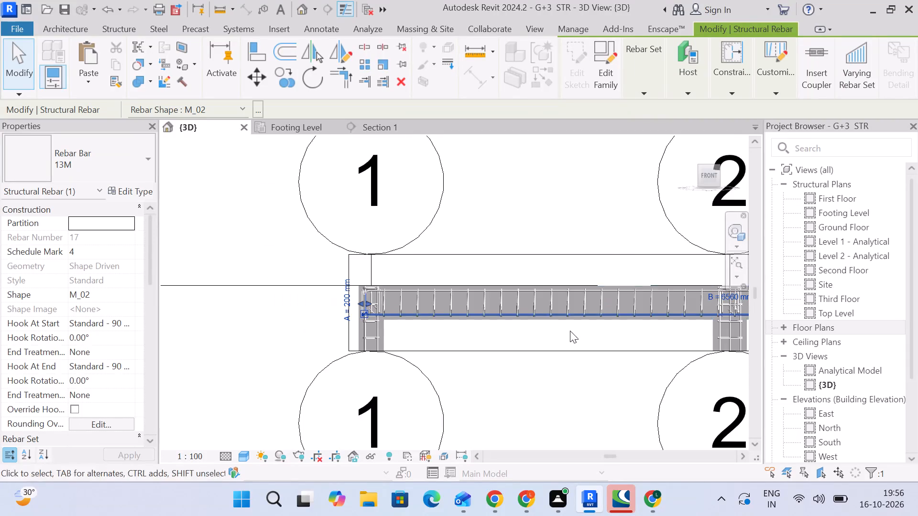
Stretch the lower 13M bar set's other end from the grid 3 column to just inside the beam's free end.
middle_drag(570, 331, 266, 319)
middle_drag(632, 317, 292, 315)
middle_drag(420, 314, 318, 307)
scroll(452, 285, up, 2)
middle_drag(494, 314, 450, 314)
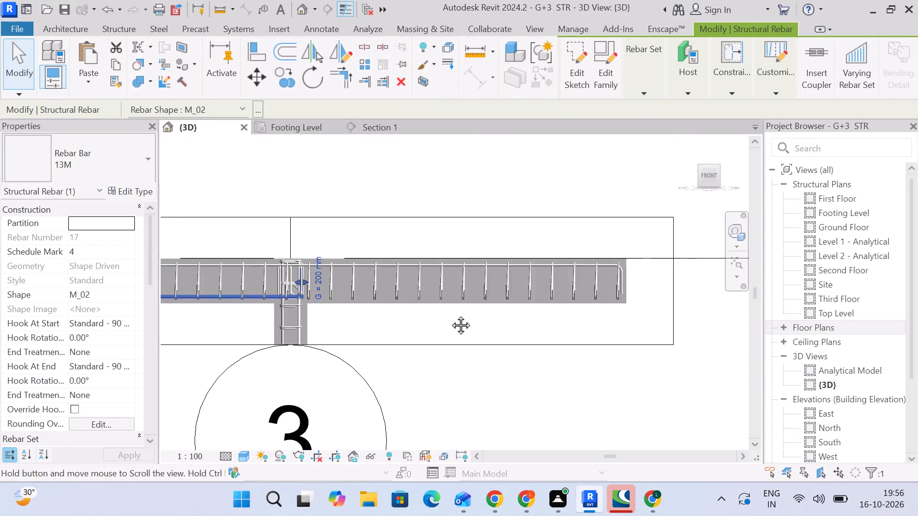
middle_drag(450, 314, 449, 314)
scroll(274, 285, up, 2)
drag(276, 283, 526, 292)
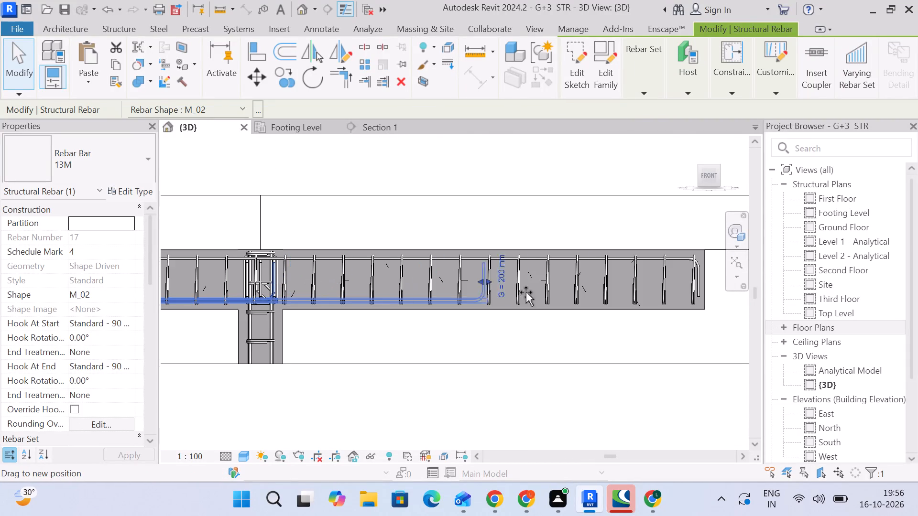
drag(526, 292, 700, 289)
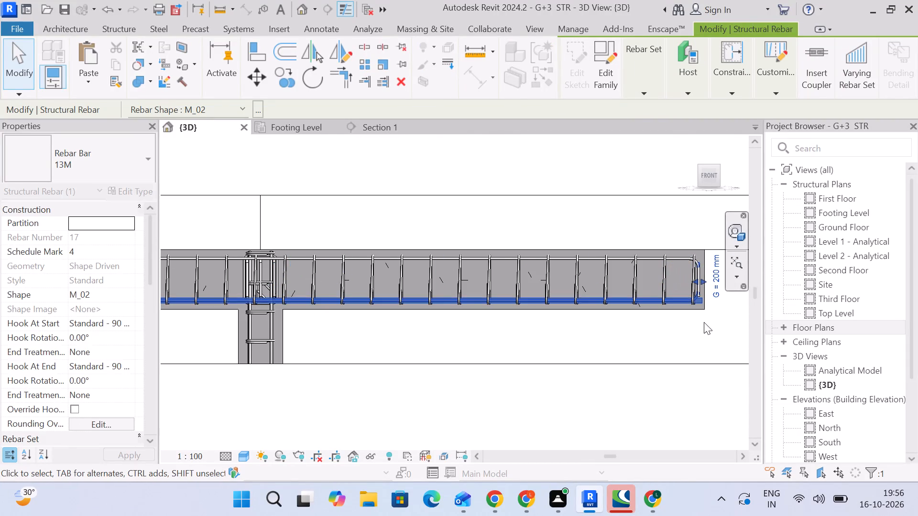
scroll(702, 324, down, 3)
middle_drag(701, 326, 649, 286)
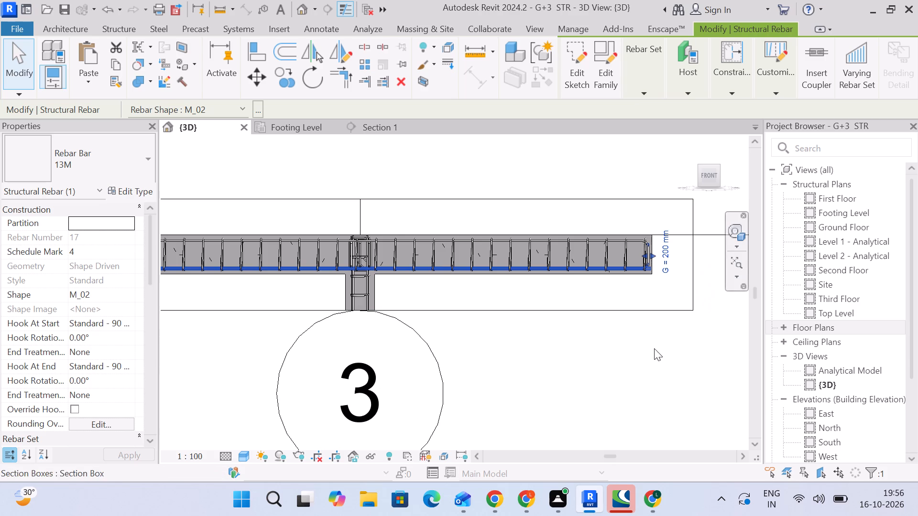
click(656, 354)
Turn off the 3D view's section box so the whole structural frame is shown.
scroll(656, 355, down, 4)
middle_drag(656, 355, 645, 300)
scroll(639, 308, down, 4)
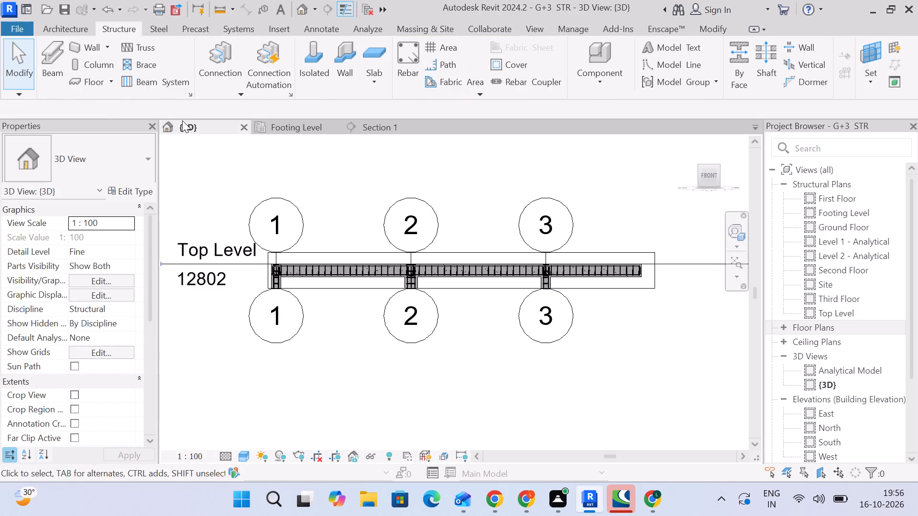
scroll(46, 376, down, 4)
click(74, 322)
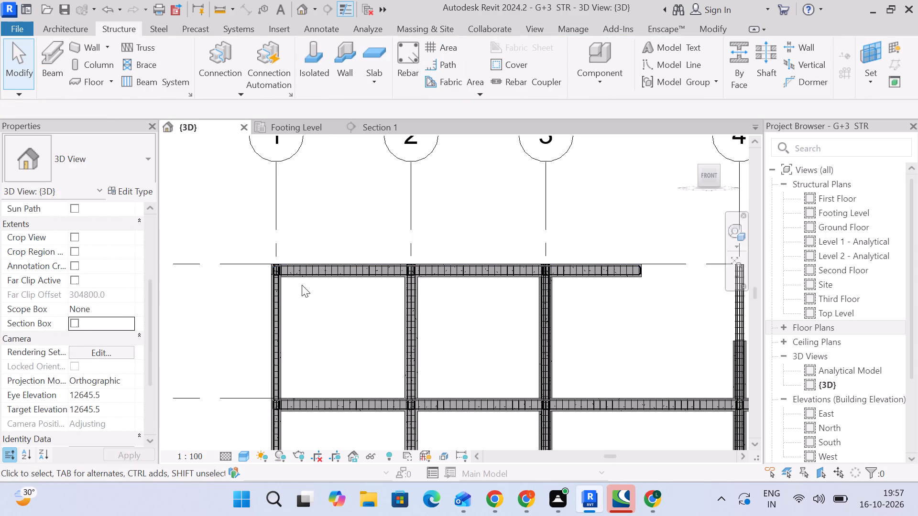
Examine the whole G+3 frame from several angles to check the reinforcement of its beams and columns.
scroll(302, 285, up, 5)
scroll(326, 297, down, 4)
scroll(370, 311, down, 4)
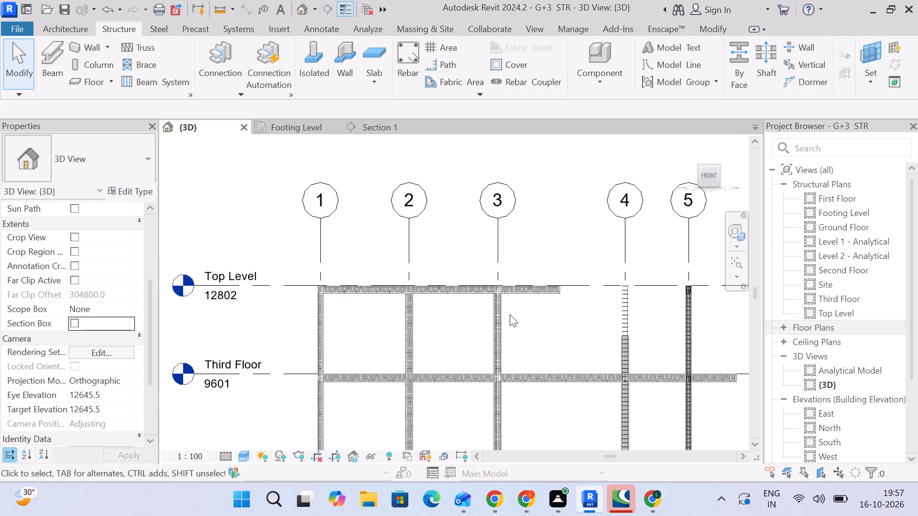
shift+middle_drag(510, 316, 407, 384)
middle_drag(466, 375, 523, 414)
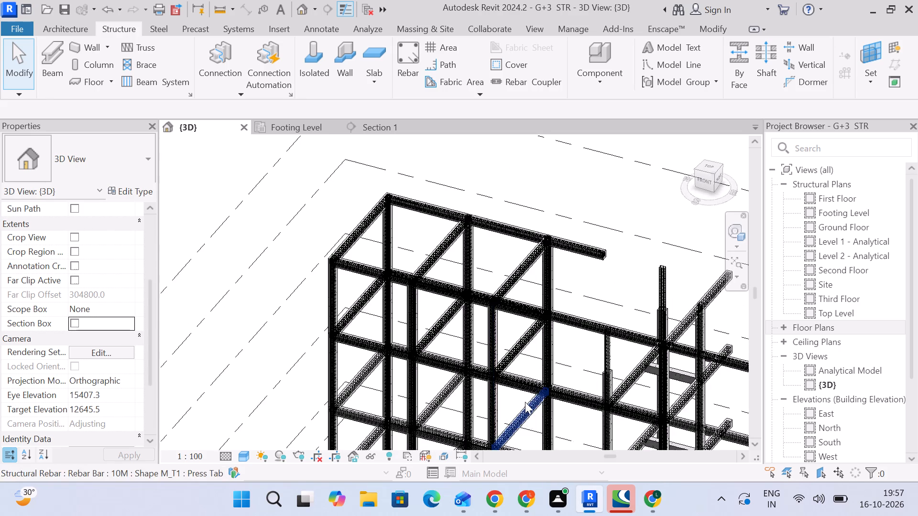
middle_drag(528, 395, 505, 236)
scroll(533, 251, down, 3)
middle_drag(533, 253, 456, 289)
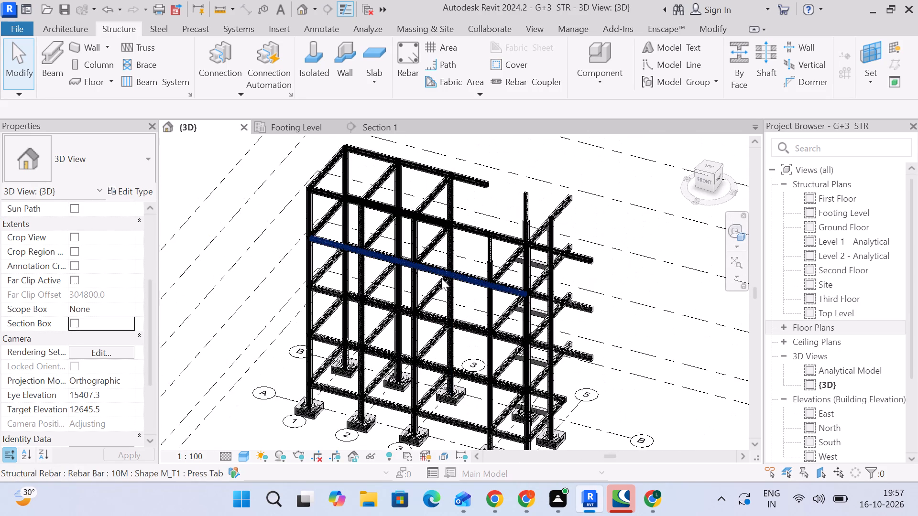
scroll(448, 315, down, 1)
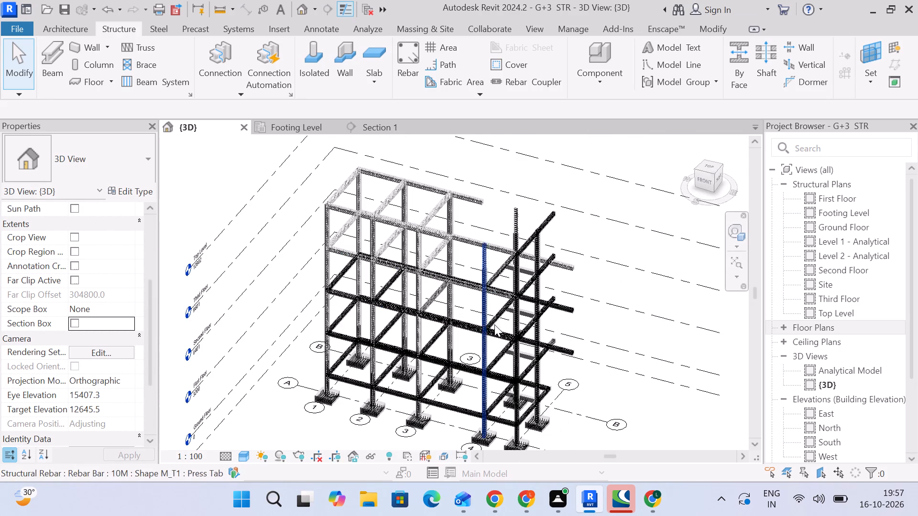
middle_drag(507, 327, 440, 336)
scroll(440, 337, down, 3)
click(650, 312)
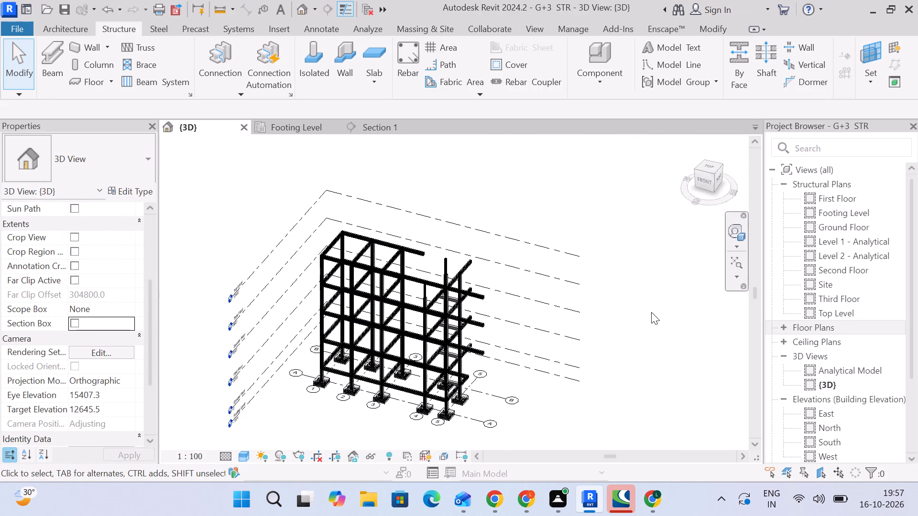
middle_drag(666, 320, 632, 367)
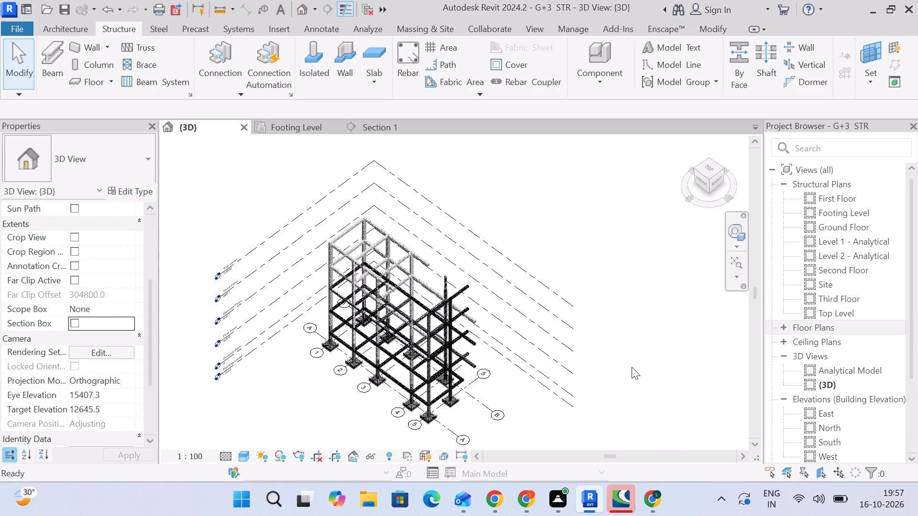
scroll(633, 367, up, 4)
middle_drag(640, 381, 675, 327)
scroll(675, 327, down, 3)
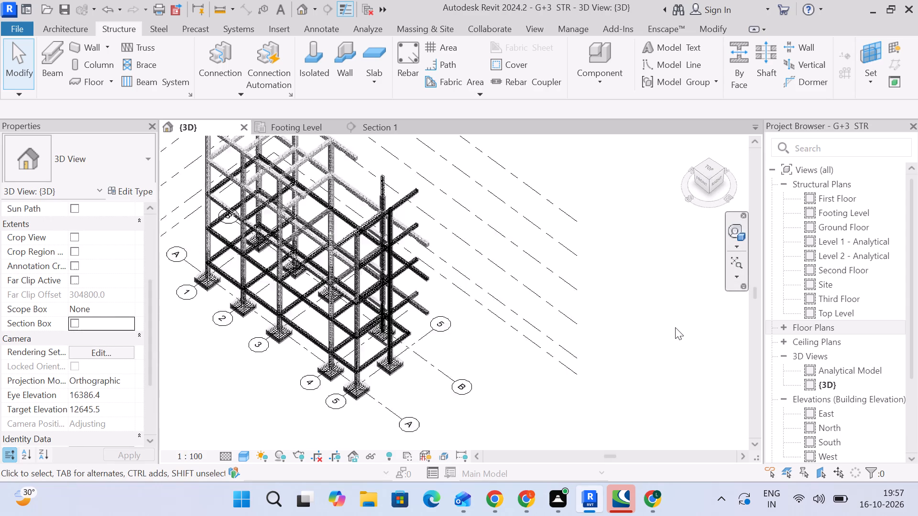
shift+middle_drag(675, 327, 685, 255)
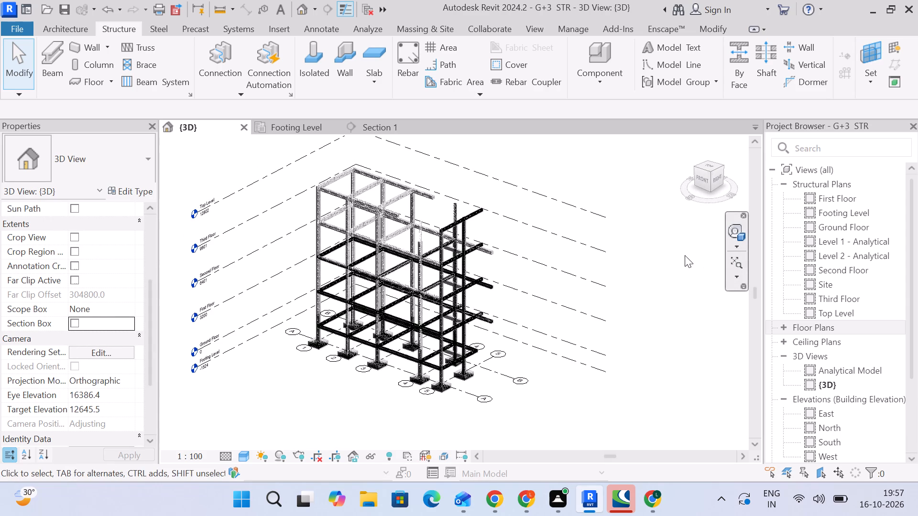
scroll(445, 270, up, 4)
scroll(449, 269, down, 4)
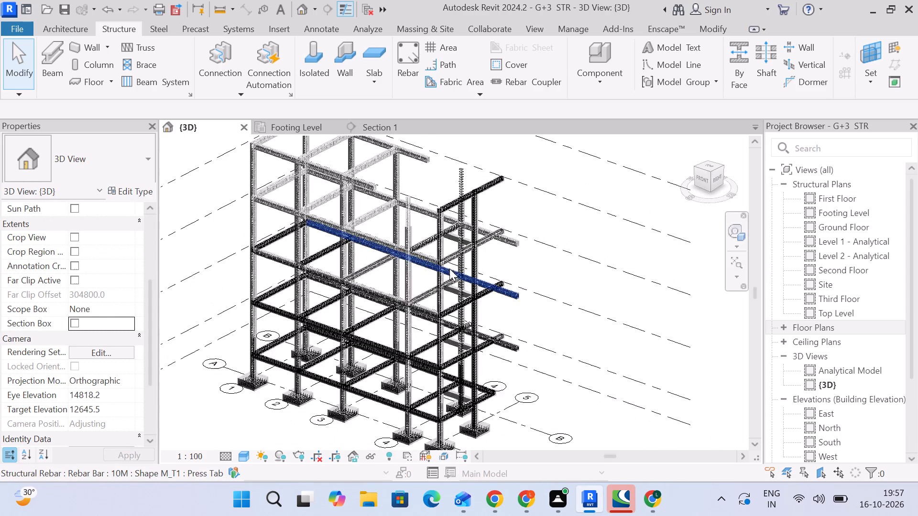
shift+middle_drag(622, 319, 597, 286)
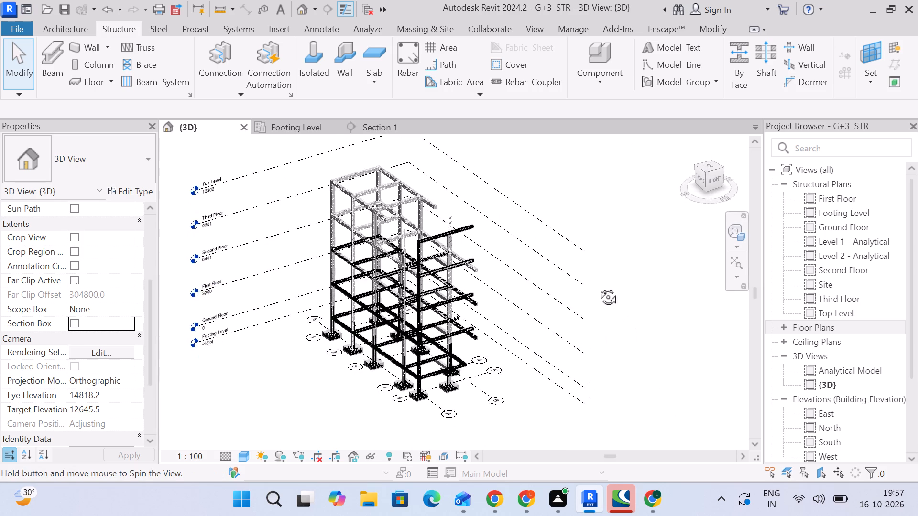
shift+middle_drag(597, 286, 531, 328)
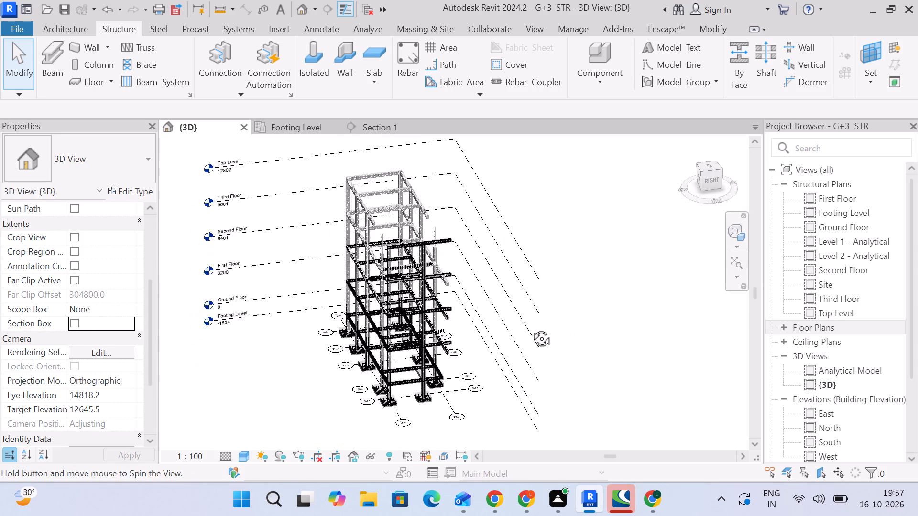
shift+middle_drag(531, 328, 652, 367)
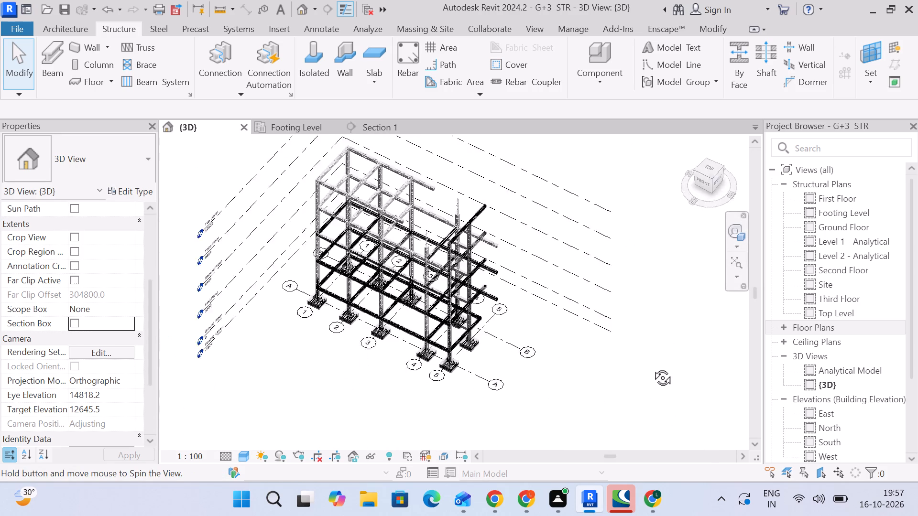
shift+middle_drag(652, 367, 563, 382)
Shorten the 10M stirrup set projecting above a grid 4 column down to the top of the column's concrete.
scroll(398, 273, up, 4)
shift+middle_drag(416, 300, 467, 247)
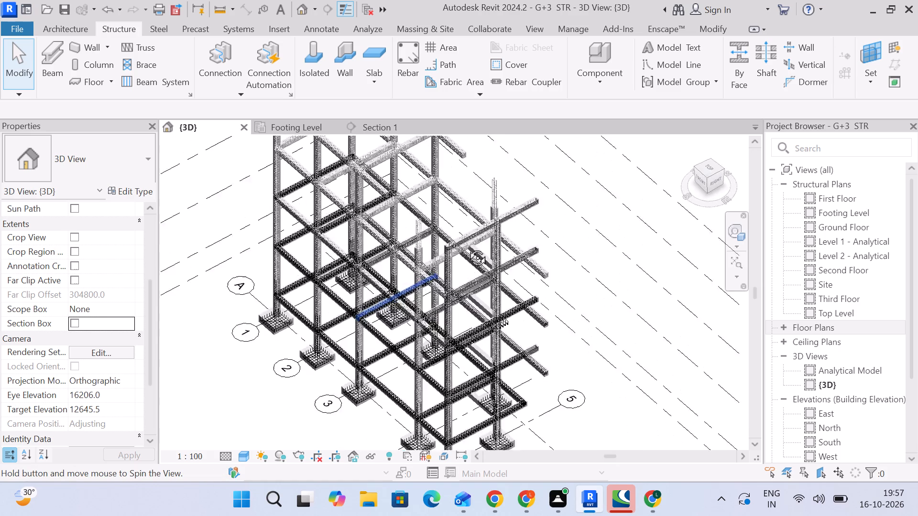
shift+middle_drag(467, 247, 452, 211)
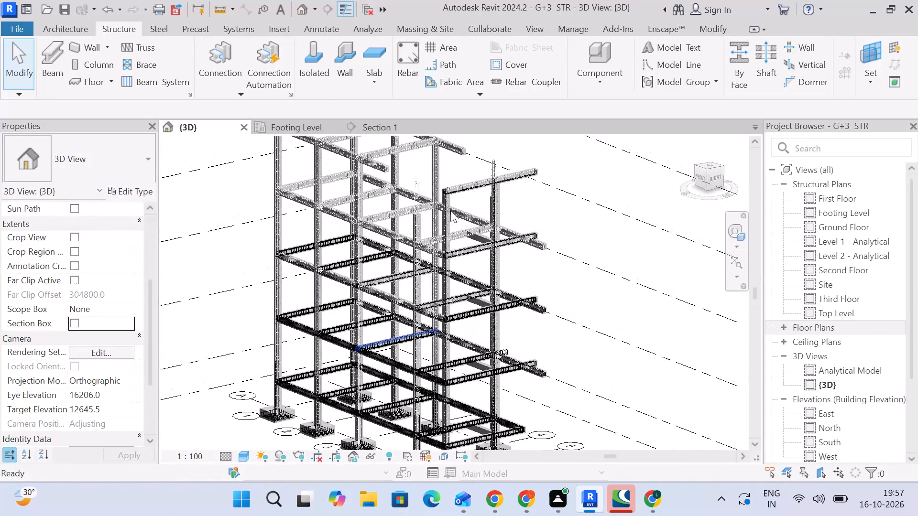
scroll(414, 212, up, 4)
click(429, 224)
middle_drag(429, 226, 449, 252)
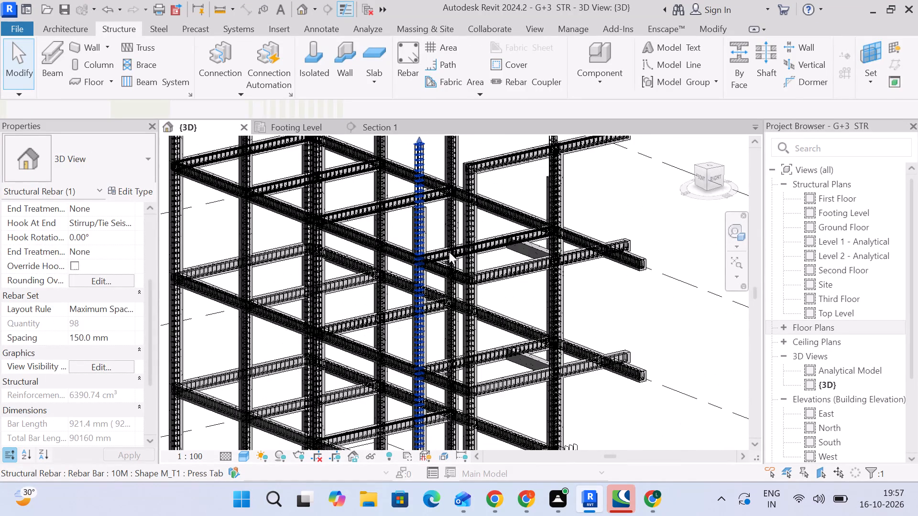
middle_drag(449, 252, 455, 256)
scroll(424, 187, up, 8)
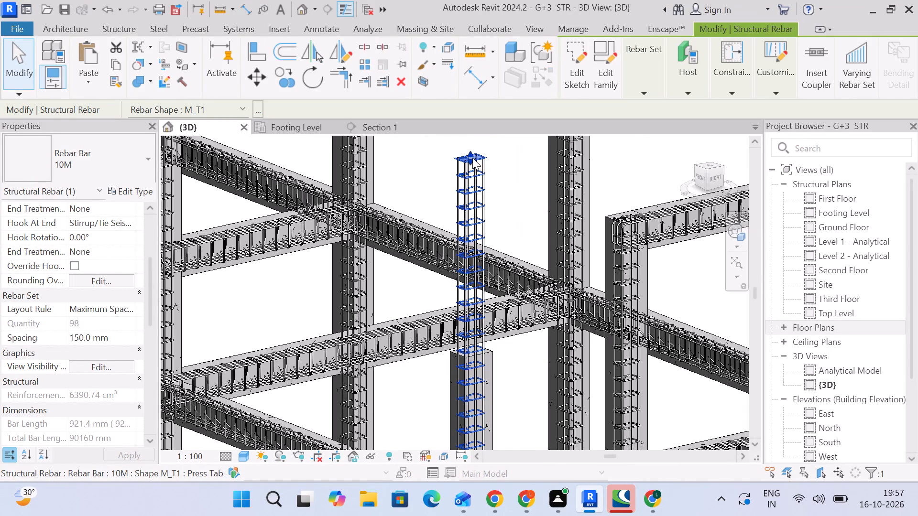
drag(472, 158, 474, 238)
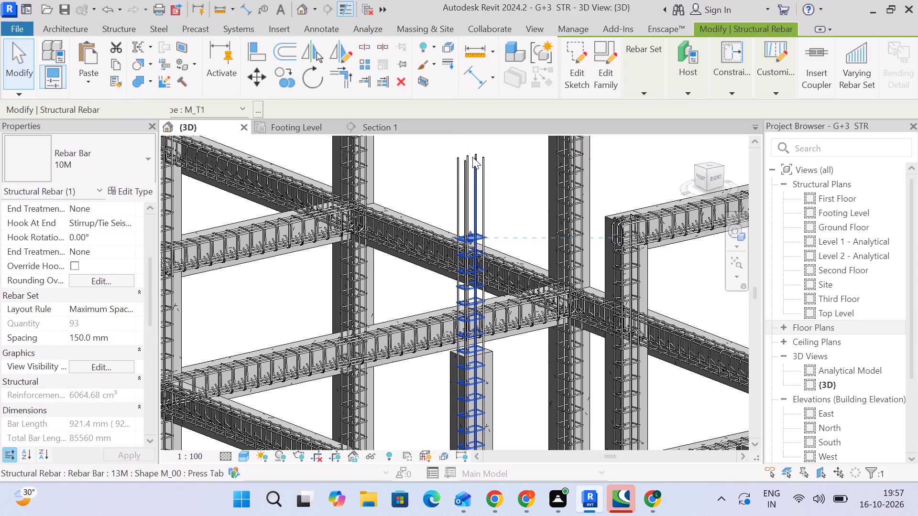
drag(471, 234, 484, 329)
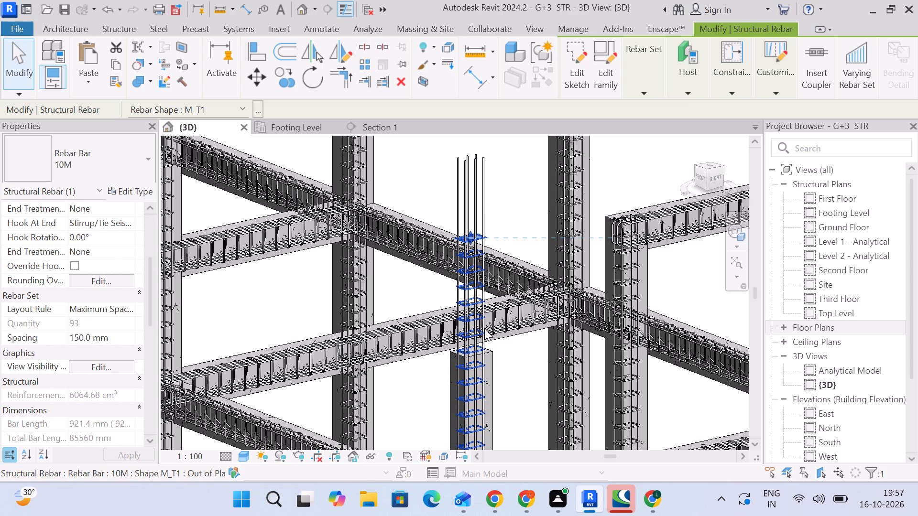
drag(484, 329, 475, 359)
scroll(475, 359, up, 8)
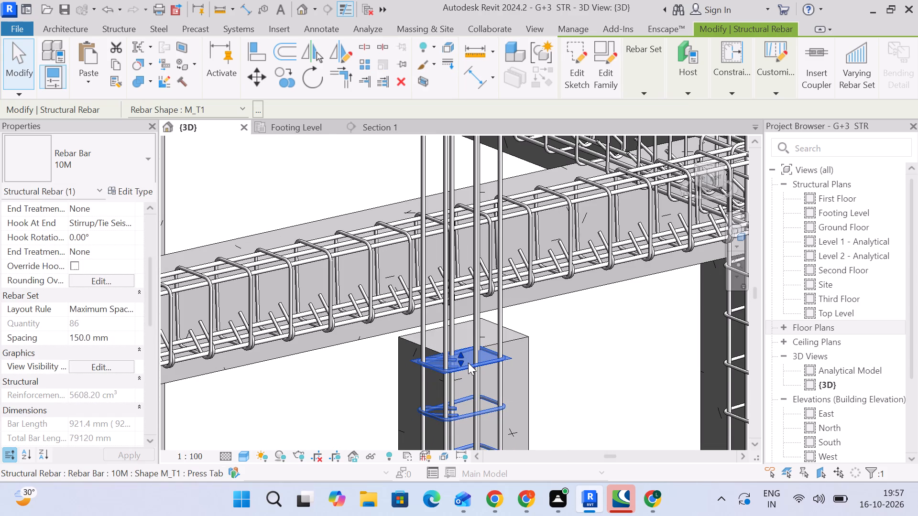
From the front view, shorten a 13M vertical bar of the grid 4 columns to the concrete's top, about 10790 mm long.
middle_drag(494, 161, 498, 315)
scroll(500, 313, down, 4)
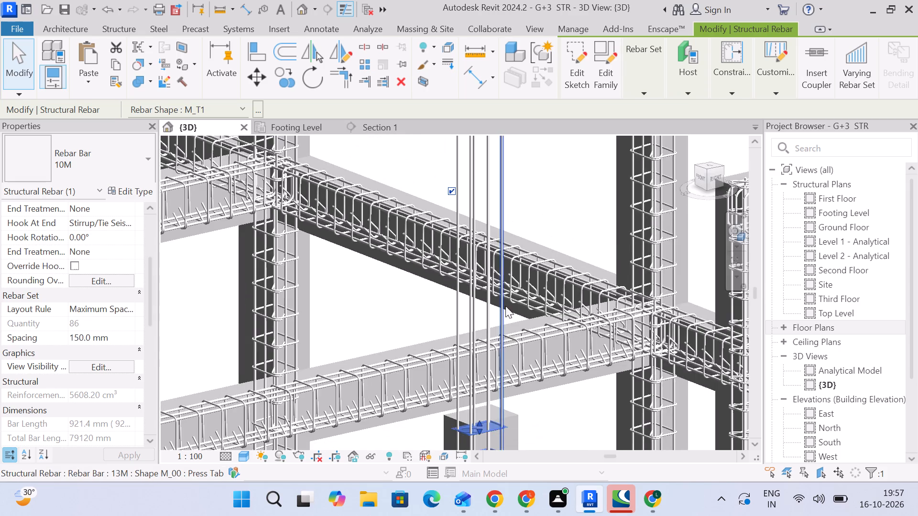
click(701, 176)
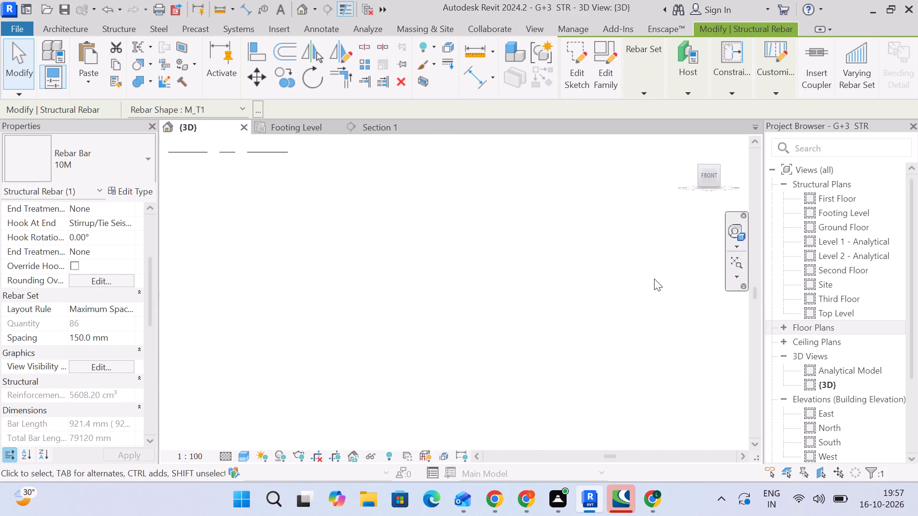
scroll(603, 293, down, 3)
middle_drag(603, 292, 592, 315)
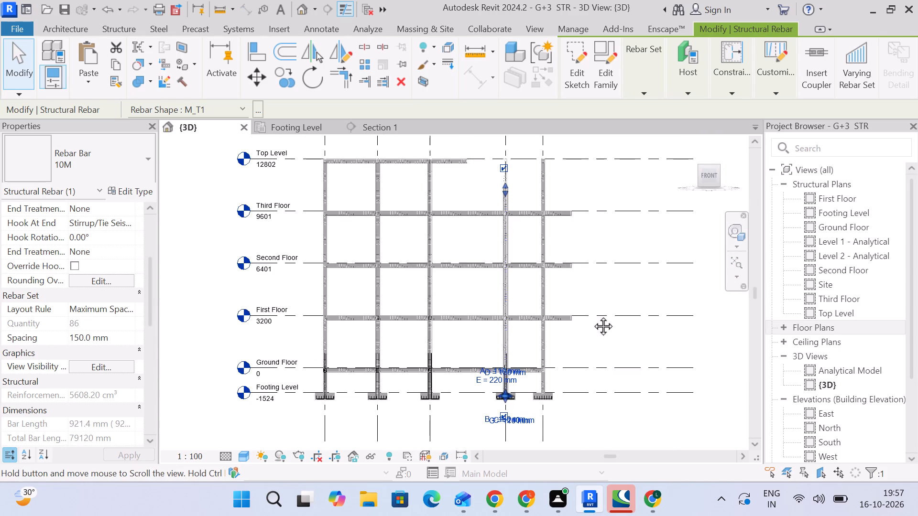
middle_drag(592, 315, 548, 399)
click(536, 206)
scroll(410, 318, up, 9)
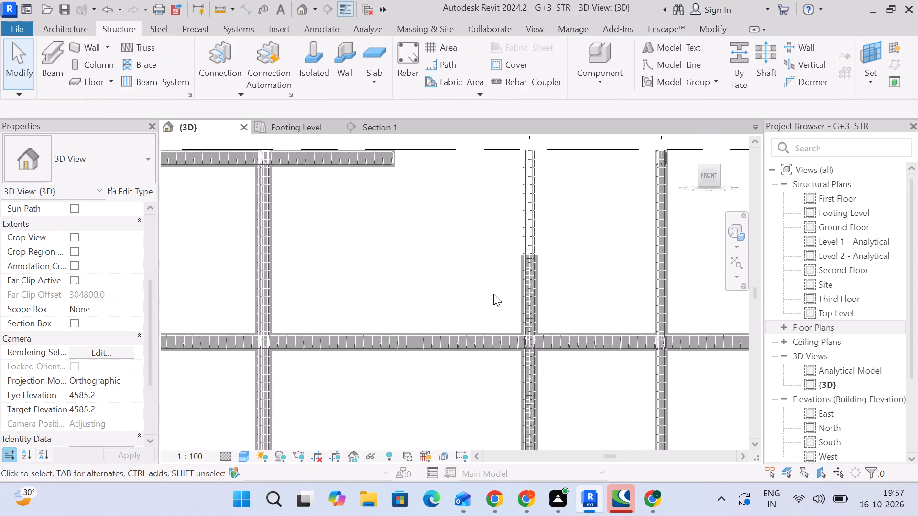
scroll(495, 294, up, 3)
middle_drag(571, 302, 500, 394)
click(482, 169)
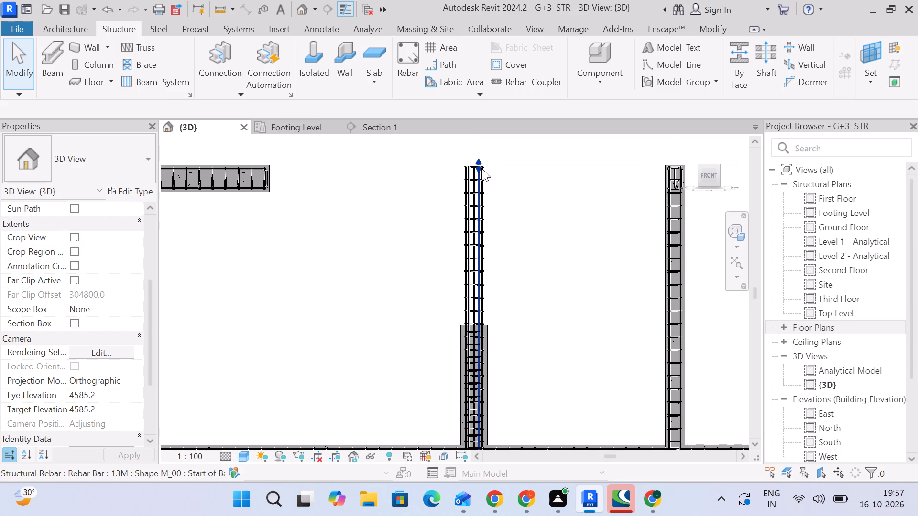
drag(480, 166, 482, 322)
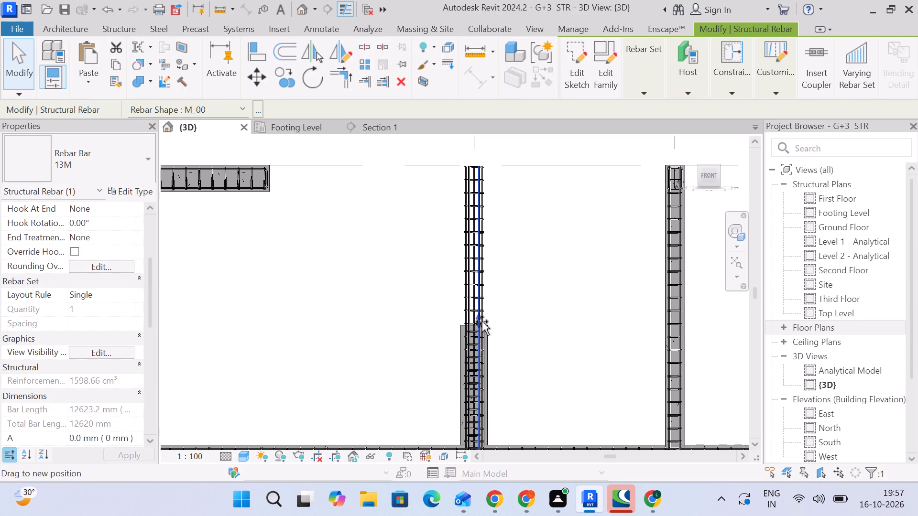
drag(482, 322, 482, 324)
scroll(482, 323, up, 15)
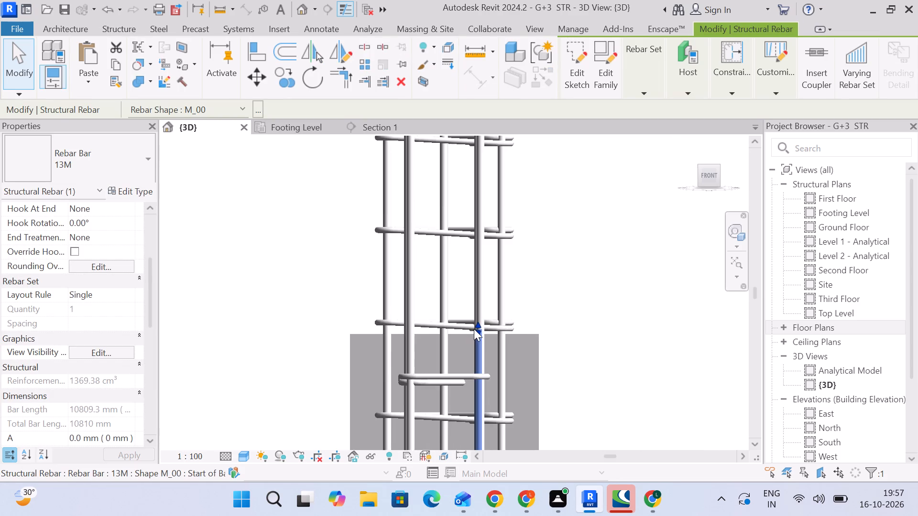
drag(476, 329, 483, 344)
Shorten the other 10M stirrup set at grid 4 from the Top Level down to the column's concrete top.
scroll(519, 340, down, 12)
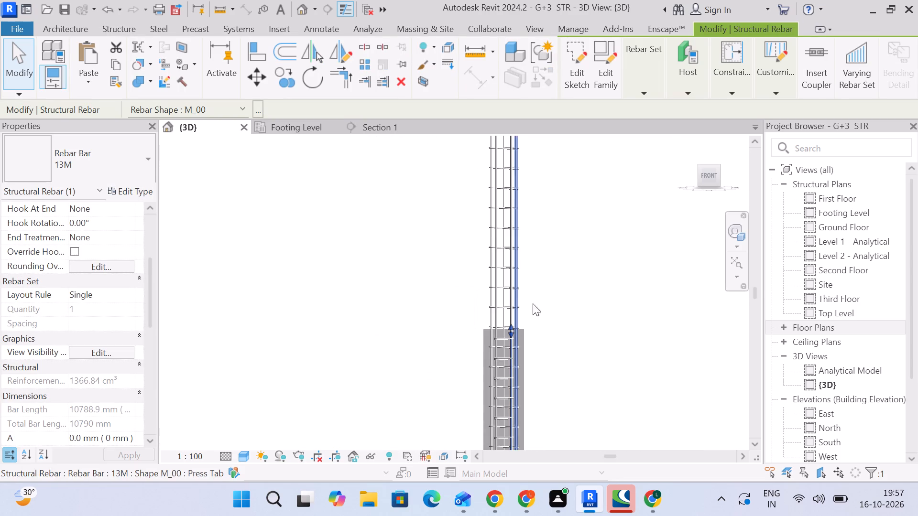
middle_drag(584, 247, 553, 329)
drag(549, 285, 549, 281)
click(490, 175)
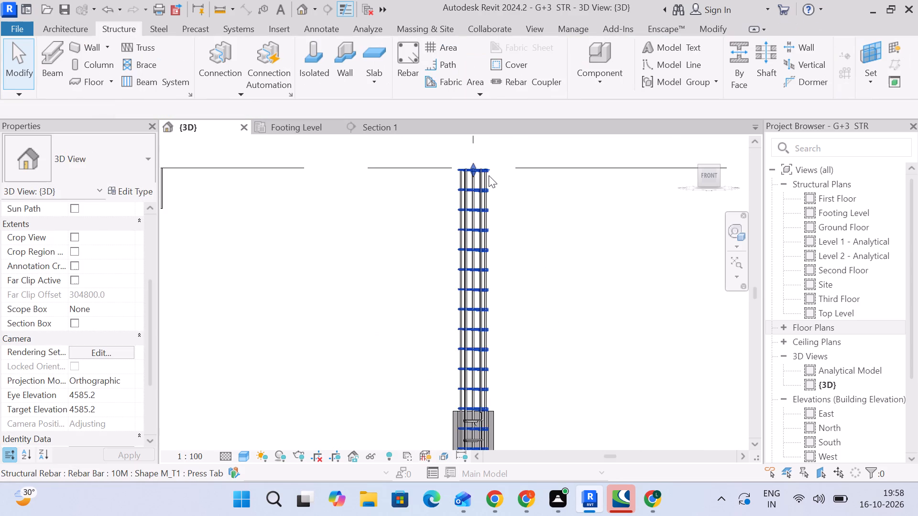
drag(474, 170, 475, 377)
middle_drag(511, 389, 541, 230)
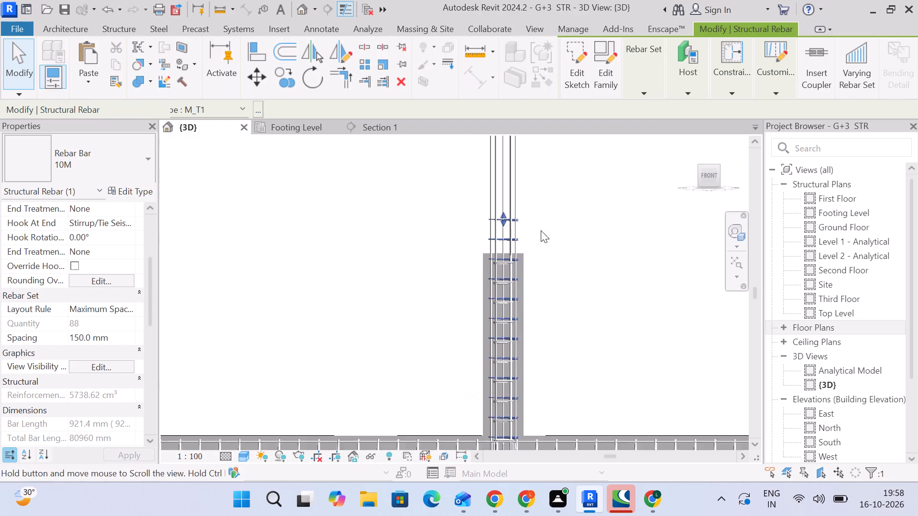
scroll(481, 256, up, 3)
drag(517, 200, 518, 257)
Shorten the inner 13M bar nearest grid 5 in the grid 4 columns into the concrete, about 10060 mm long.
scroll(652, 258, down, 4)
middle_drag(649, 259, 556, 422)
click(537, 333)
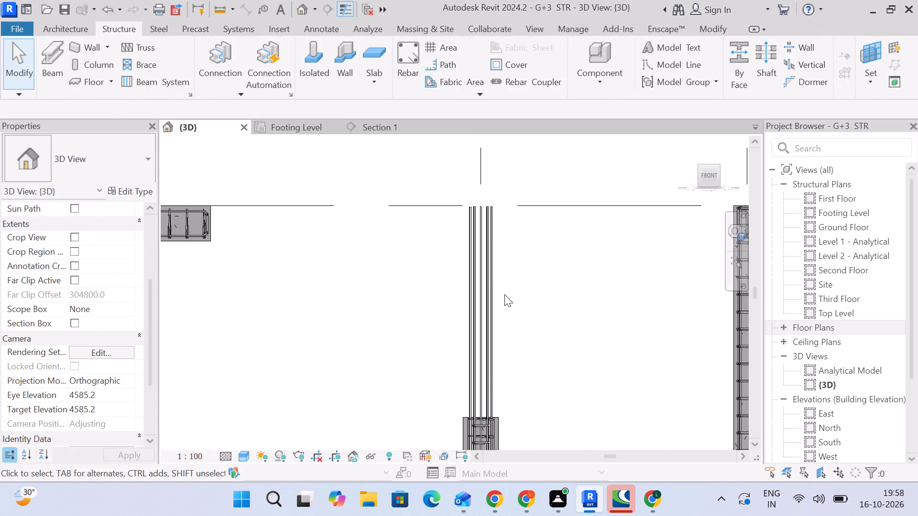
click(487, 222)
drag(488, 205, 482, 273)
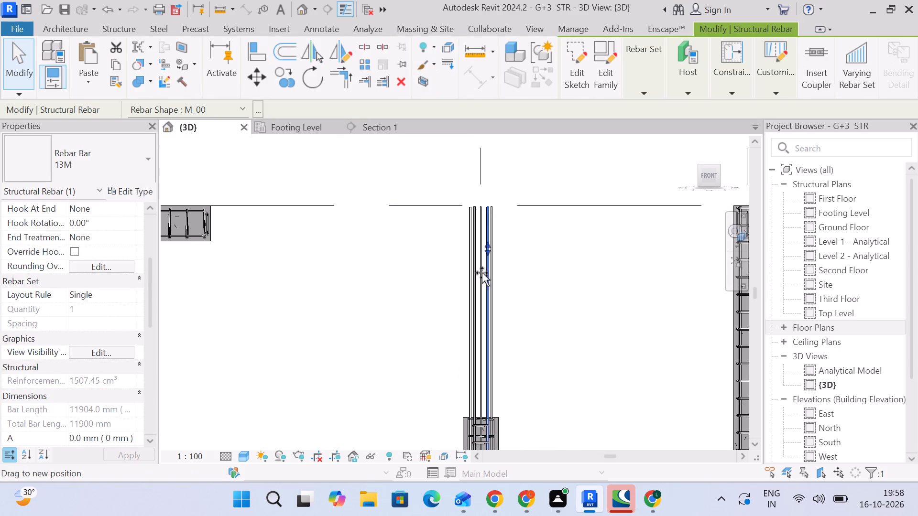
drag(482, 273, 503, 420)
scroll(469, 429, up, 8)
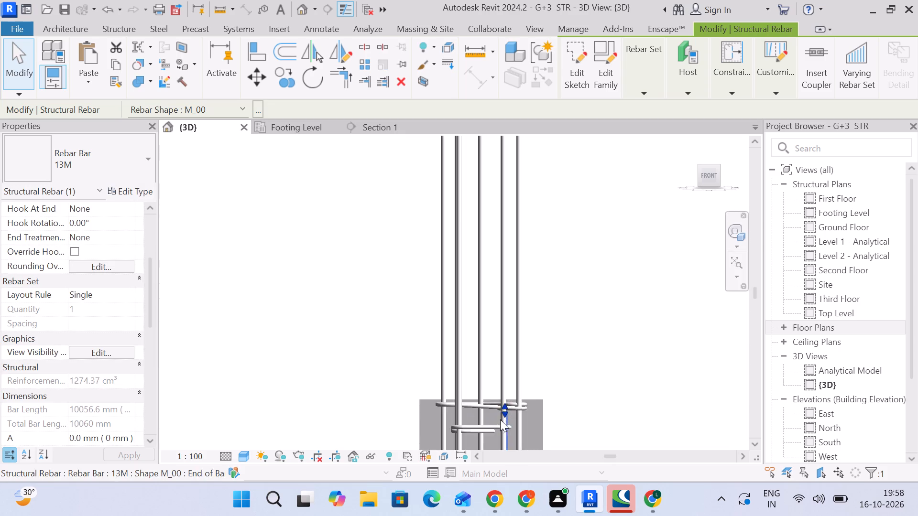
scroll(500, 419, up, 5)
scroll(537, 422, down, 6)
scroll(577, 282, down, 3)
Shorten the outermost 13M bar on the grid 5 side of the grid 4 columns to the concrete's top, about 10800 mm long.
middle_drag(574, 289, 563, 351)
click(588, 288)
click(535, 215)
scroll(535, 215, down, 3)
middle_drag(534, 233, 535, 313)
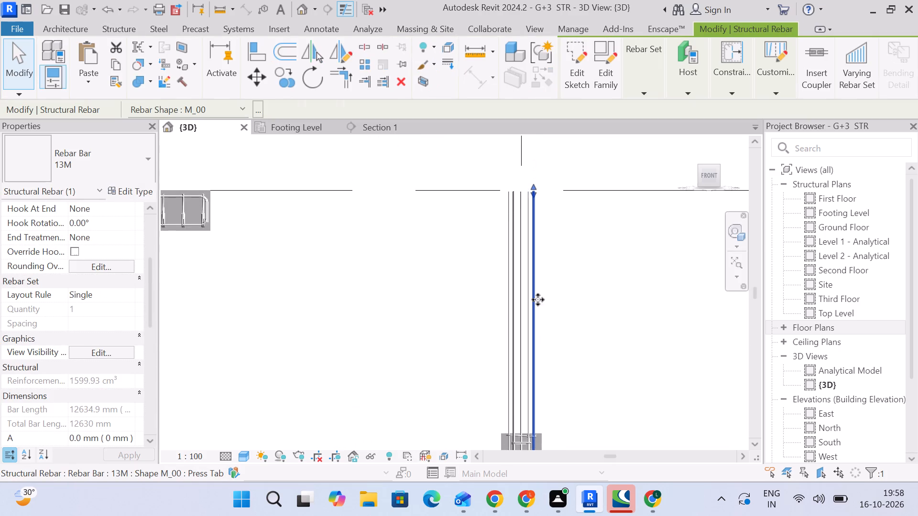
drag(534, 191, 549, 387)
middle_drag(578, 409, 583, 271)
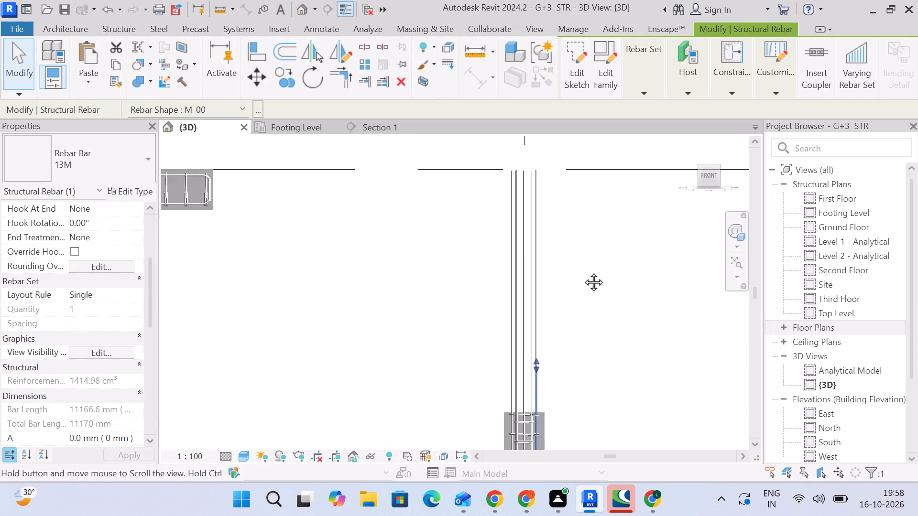
middle_drag(583, 271, 584, 243)
scroll(534, 228, up, 5)
drag(546, 215, 545, 328)
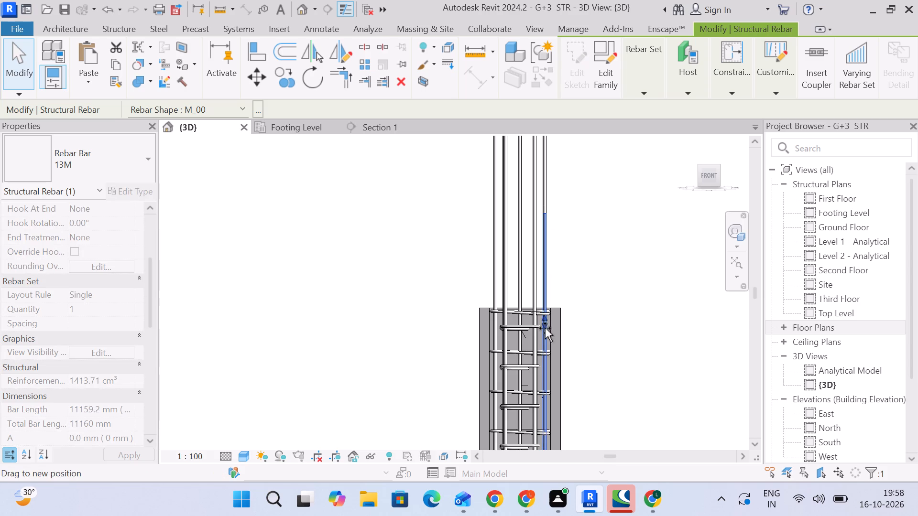
drag(545, 328, 550, 312)
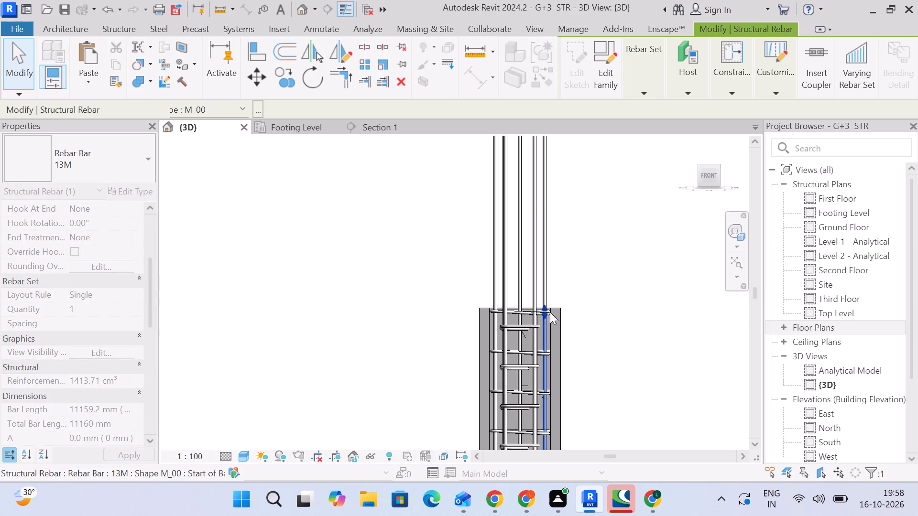
scroll(538, 306, up, 9)
scroll(556, 321, down, 6)
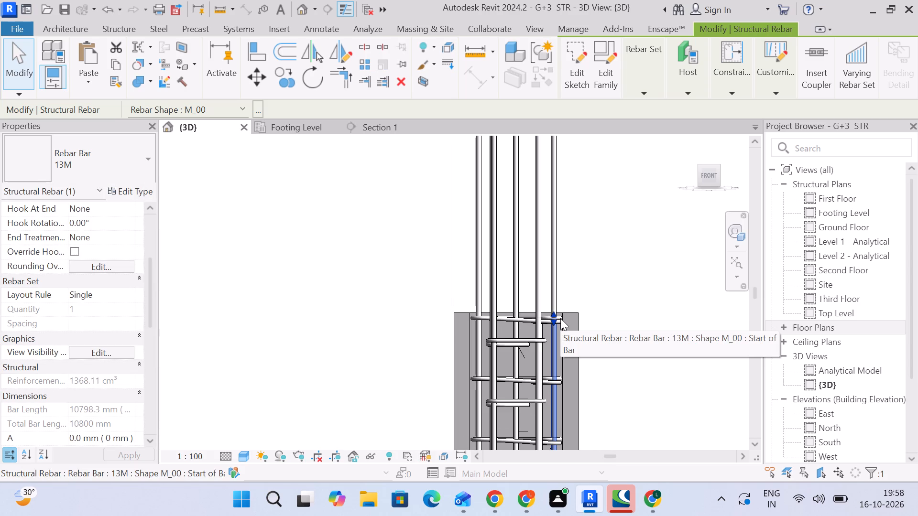
Shorten the adjacent inner 13M bar of the grid 4 columns to just inside the concrete's top, about 10790 mm long.
scroll(558, 313, down, 8)
middle_drag(548, 290, 551, 372)
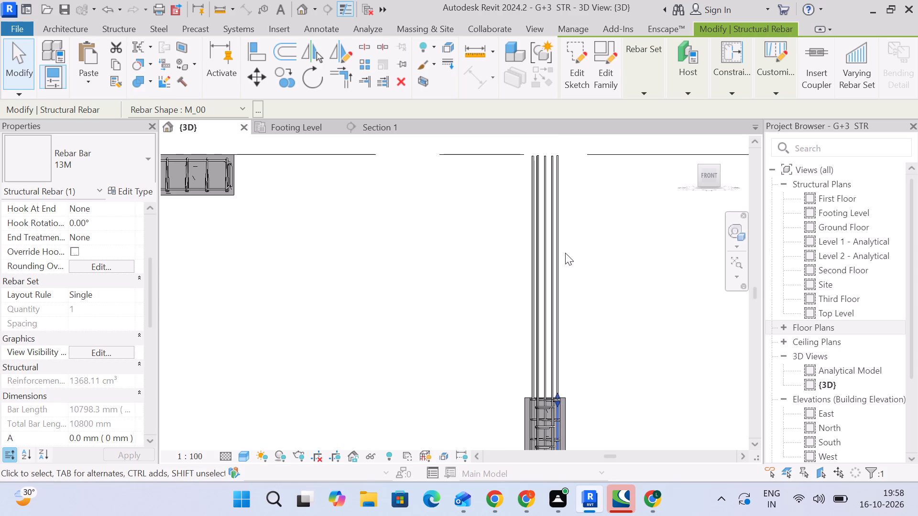
click(565, 253)
click(548, 227)
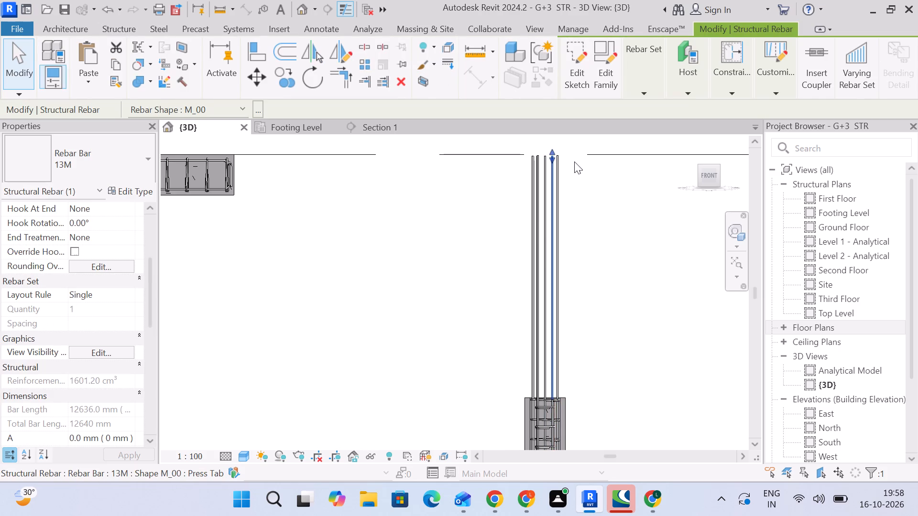
drag(550, 157, 537, 413)
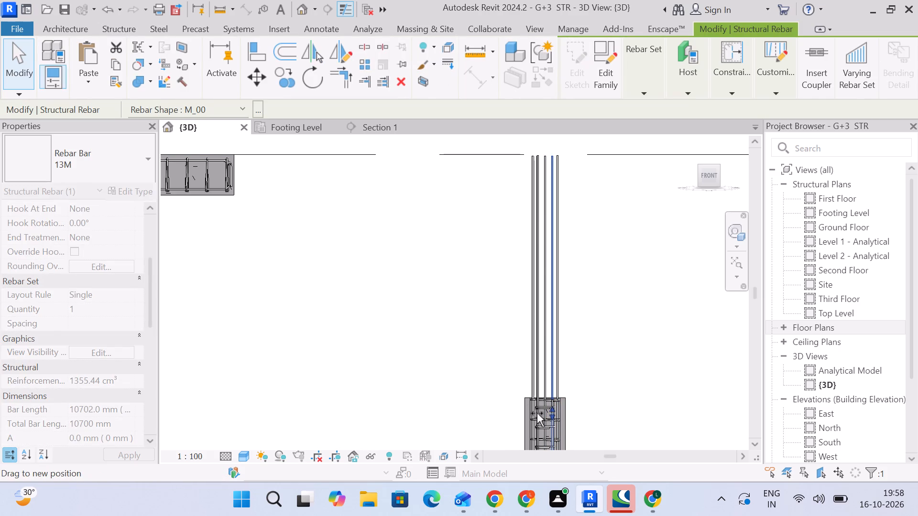
drag(537, 413, 544, 401)
scroll(573, 405, up, 4)
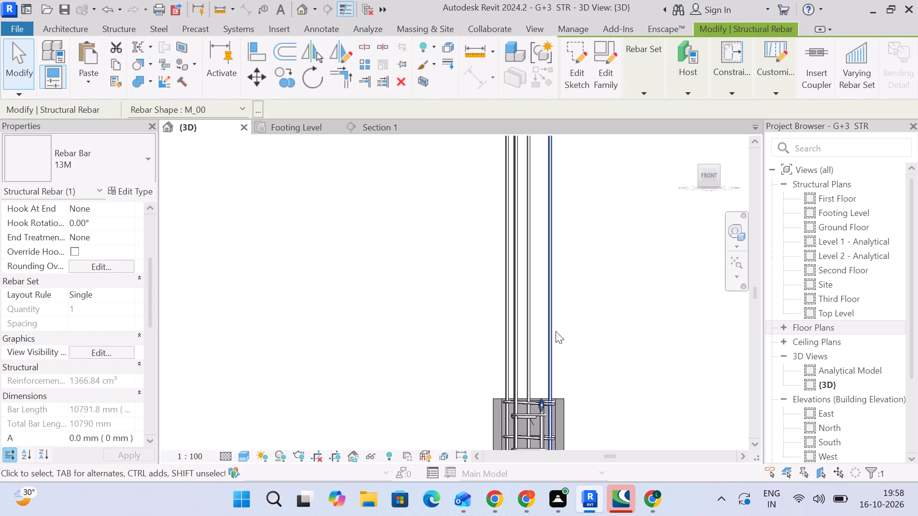
Shorten the remaining outermost 13M bar on the grid 5 side to just below the concrete's top, about 10750 mm long.
click(554, 328)
scroll(568, 328, down, 6)
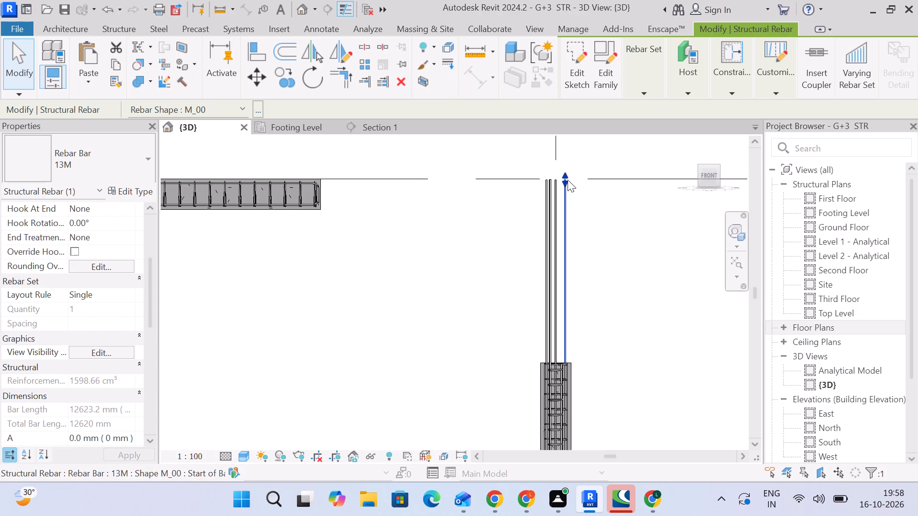
drag(568, 180, 584, 368)
scroll(559, 368, up, 2)
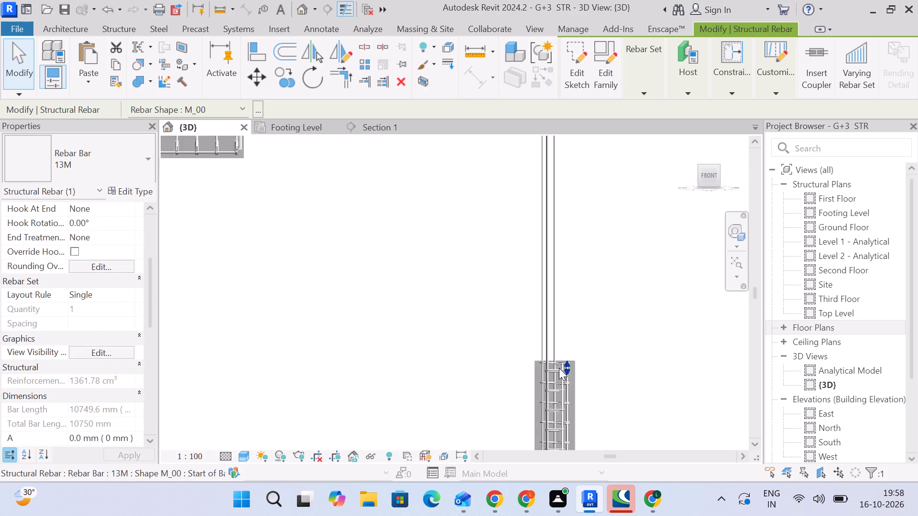
scroll(559, 368, up, 5)
scroll(568, 369, down, 5)
Shorten the three inner 13M bars on the grid 3 side of the grid 4 columns into the concrete, the last two about 10040 and 10840 mm.
click(554, 322)
middle_drag(583, 245, 584, 275)
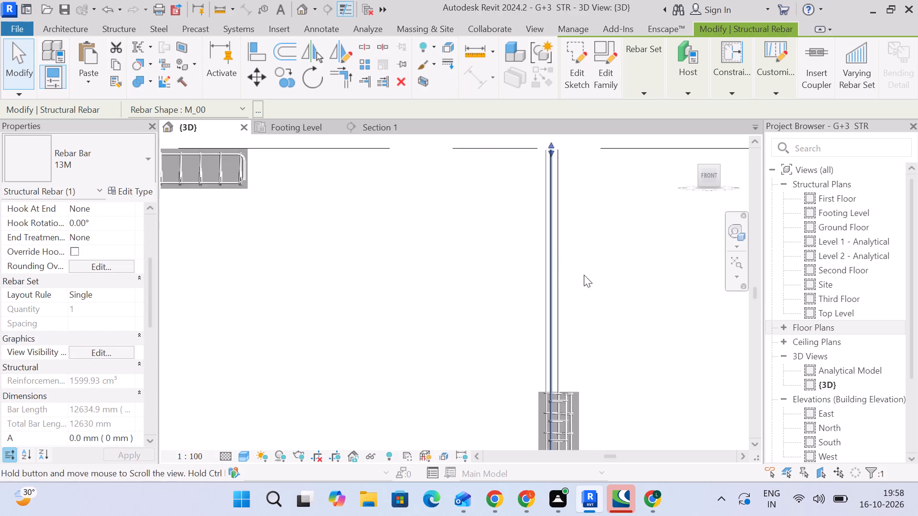
scroll(584, 275, down, 1)
drag(555, 164, 571, 381)
click(558, 231)
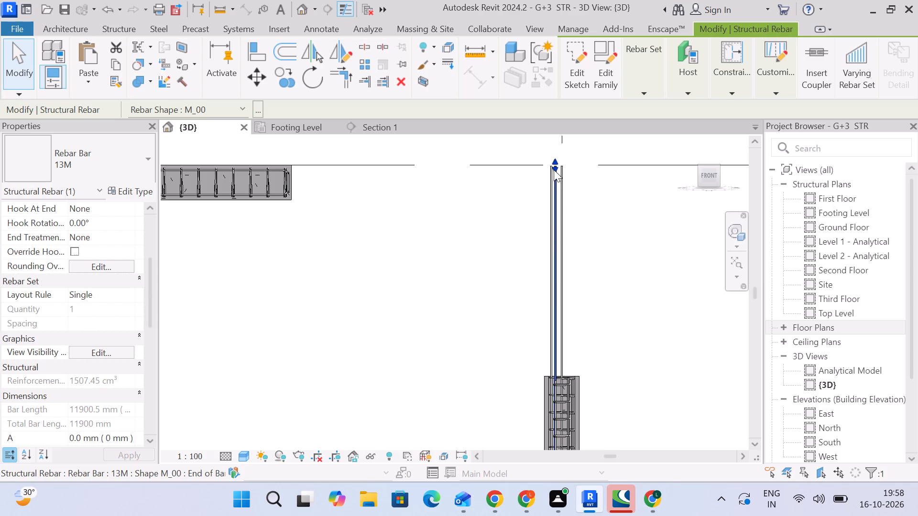
drag(554, 170, 560, 381)
click(555, 261)
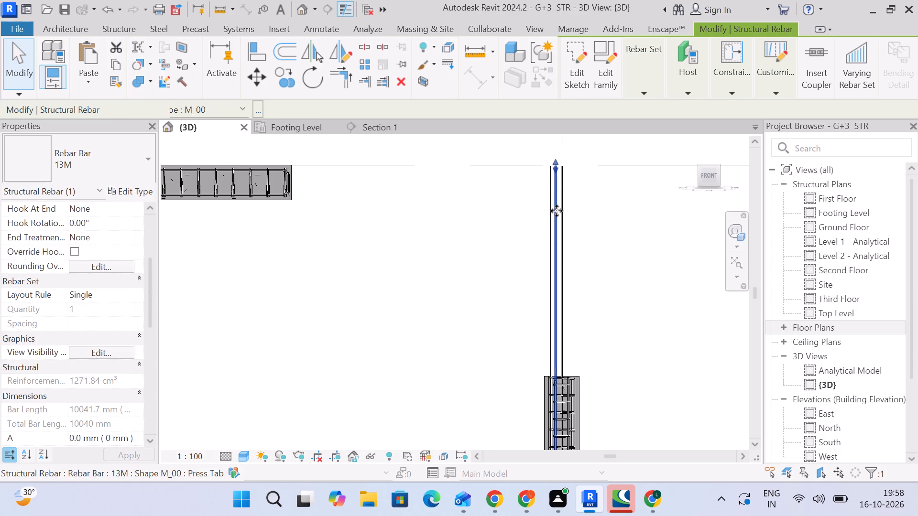
drag(553, 166, 565, 382)
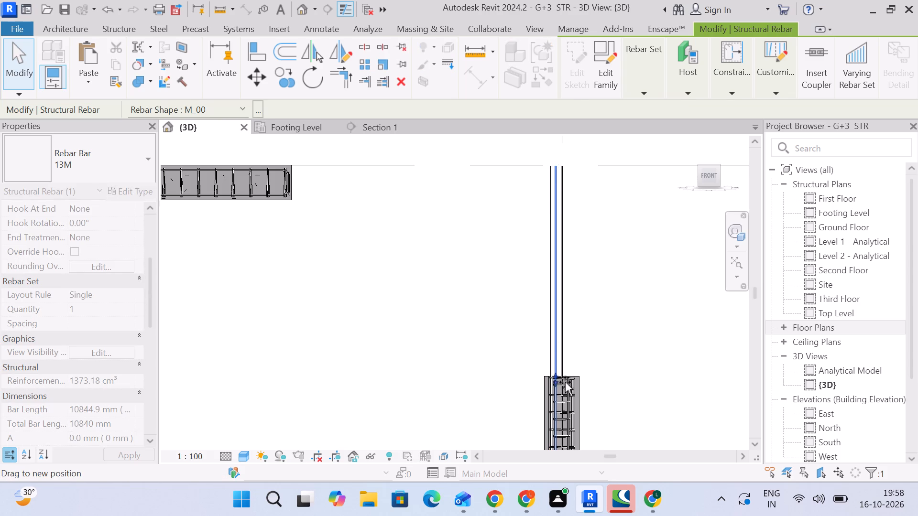
drag(565, 382, 567, 380)
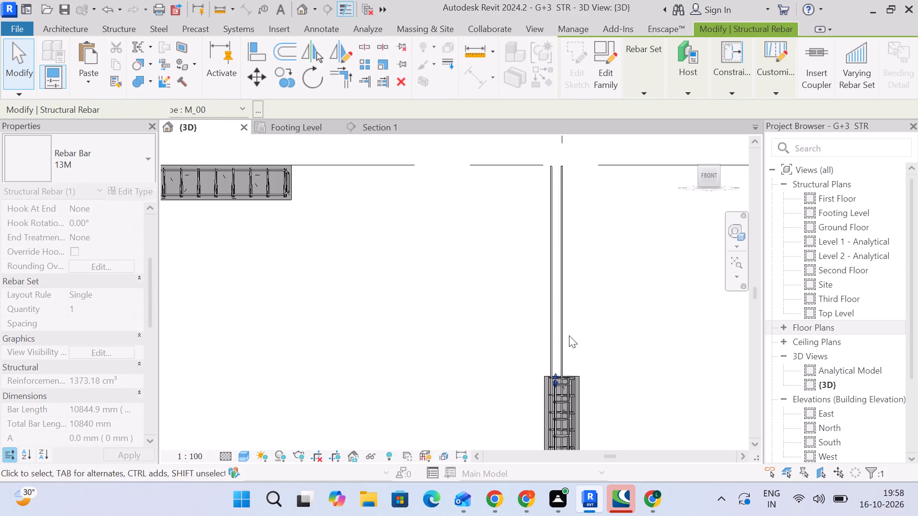
Shorten one 13M bar on the grid 4 line and one outermost bar on its grid 3 side to just inside the column concrete's top.
click(563, 322)
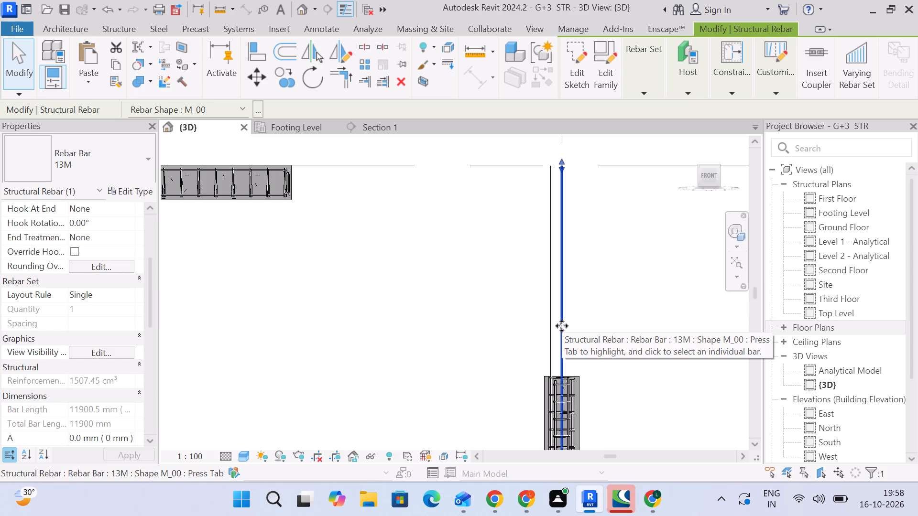
drag(564, 168, 567, 184)
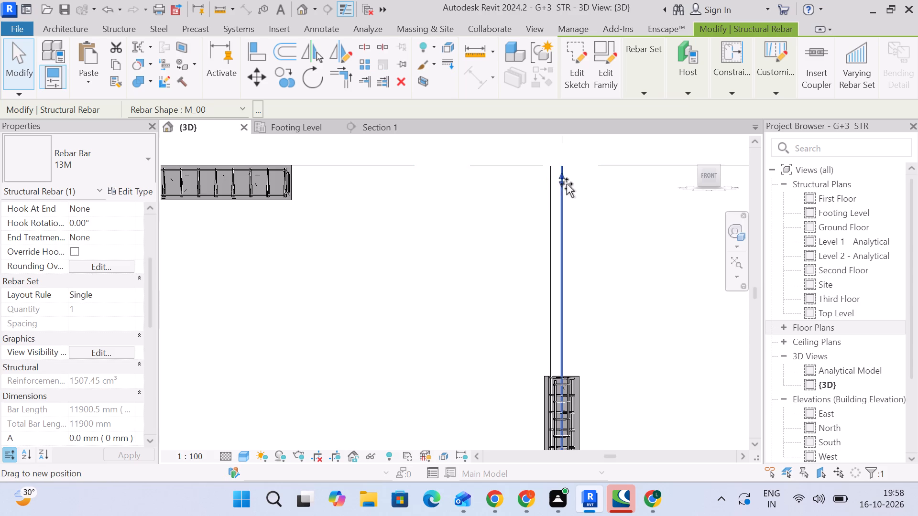
drag(567, 184, 582, 378)
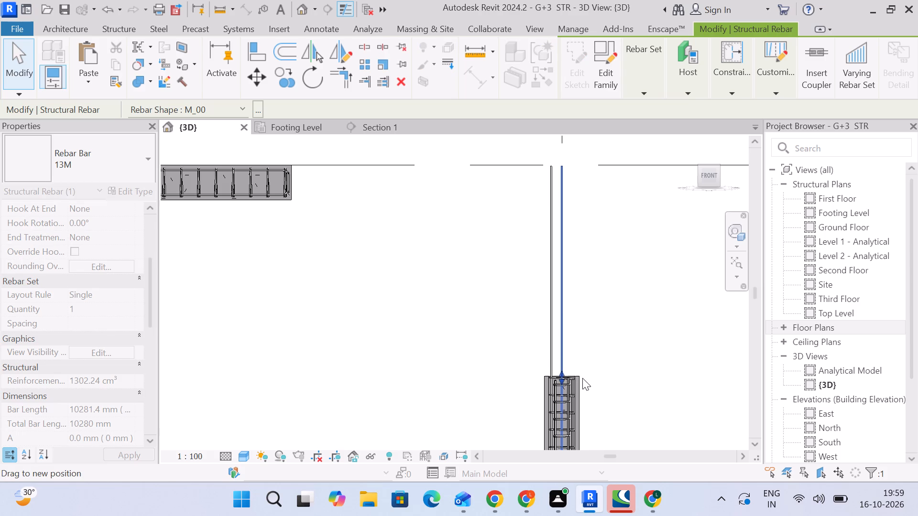
click(550, 278)
drag(550, 165, 558, 322)
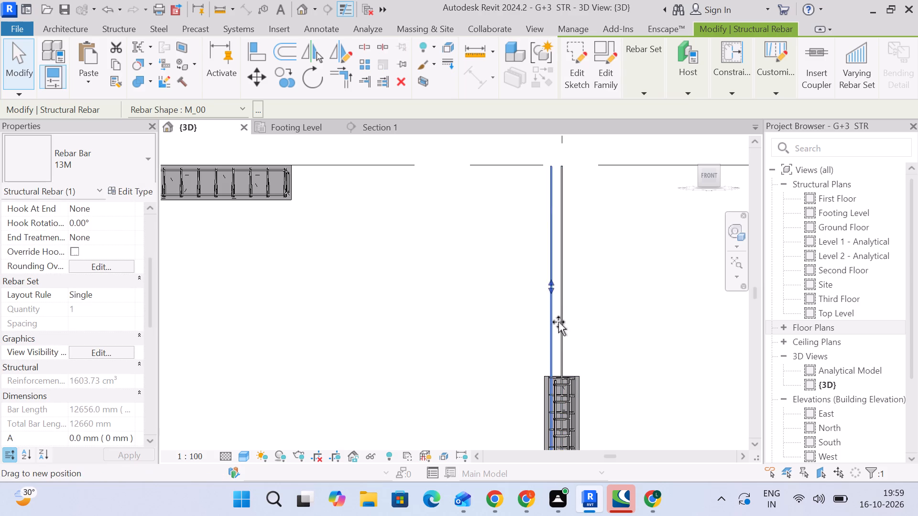
drag(558, 322, 573, 381)
Shorten the remaining overlong 13M bars in the grid 4 columns: the grid-line bar to about 10070 mm, the outermost grid 3 side bar to about 10790 mm.
click(561, 304)
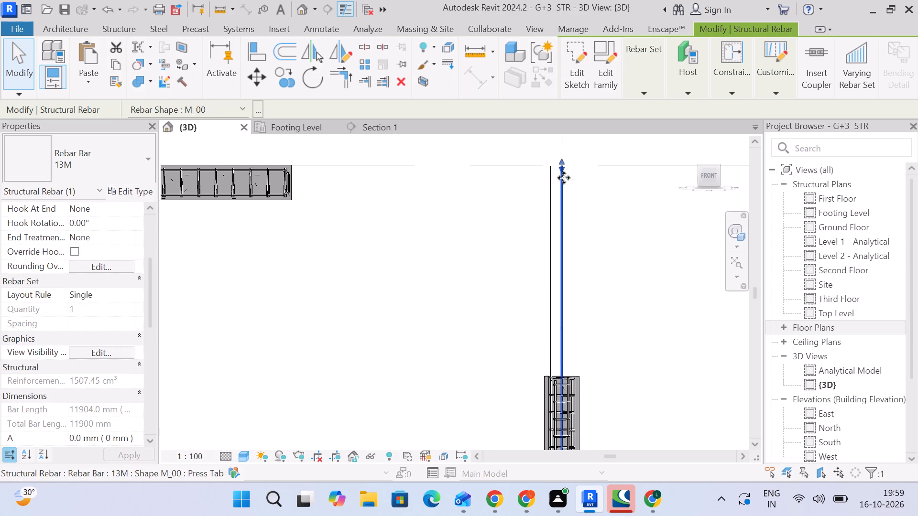
drag(563, 175, 585, 378)
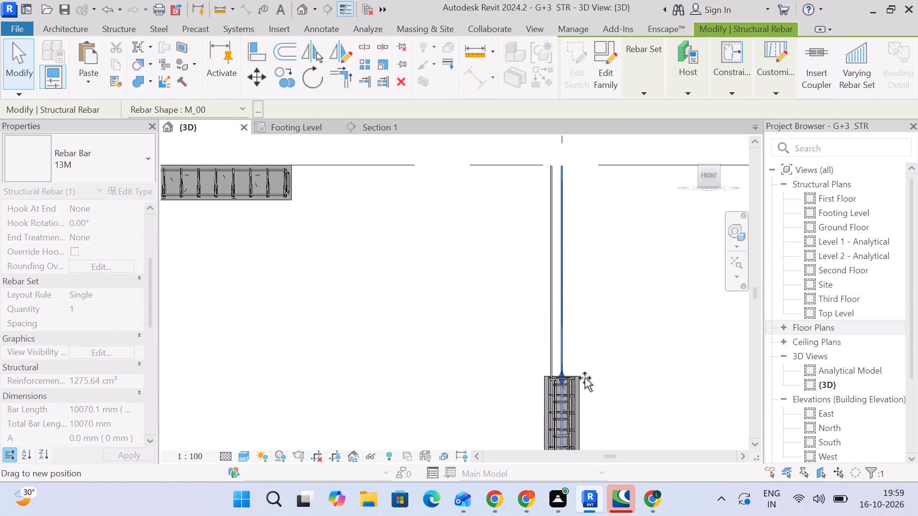
drag(585, 378, 586, 378)
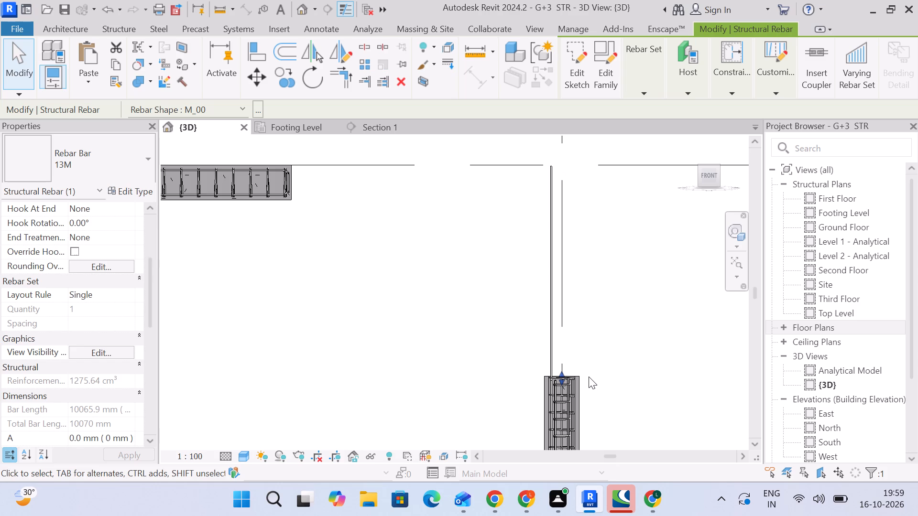
click(548, 333)
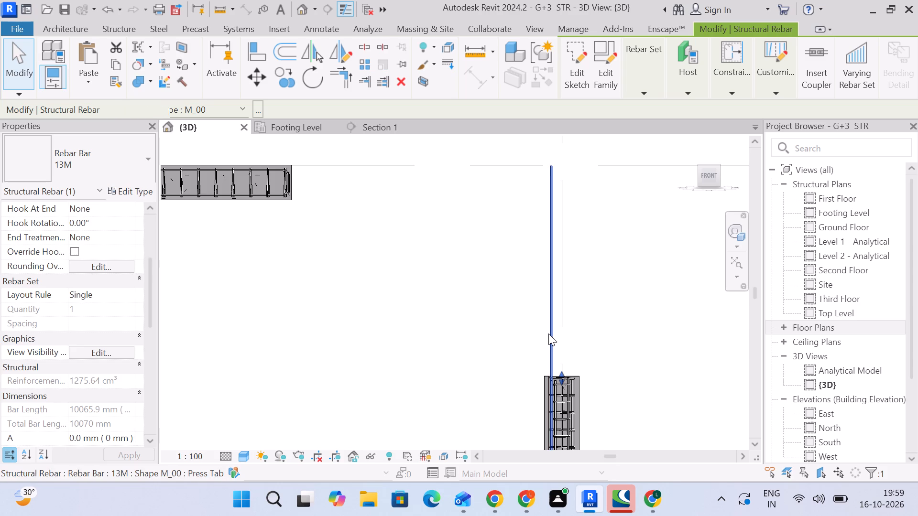
drag(548, 167, 557, 247)
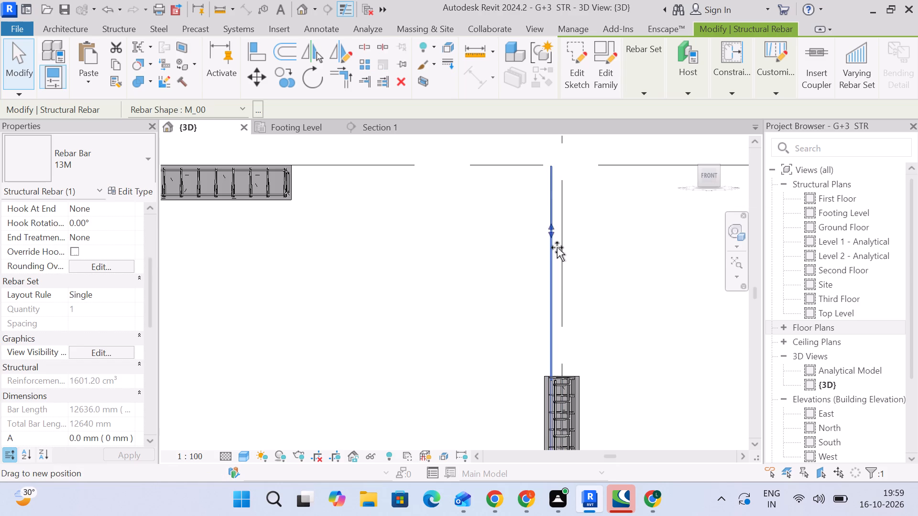
drag(557, 247, 572, 381)
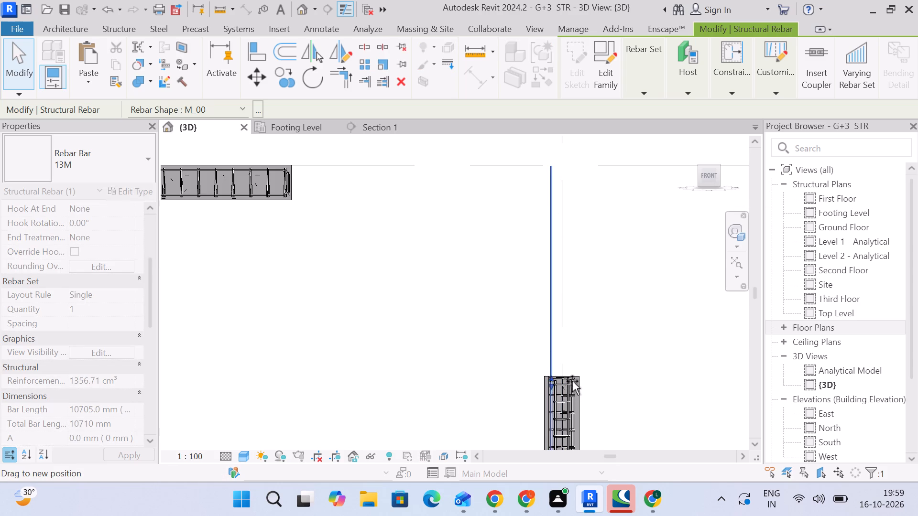
drag(572, 381, 572, 379)
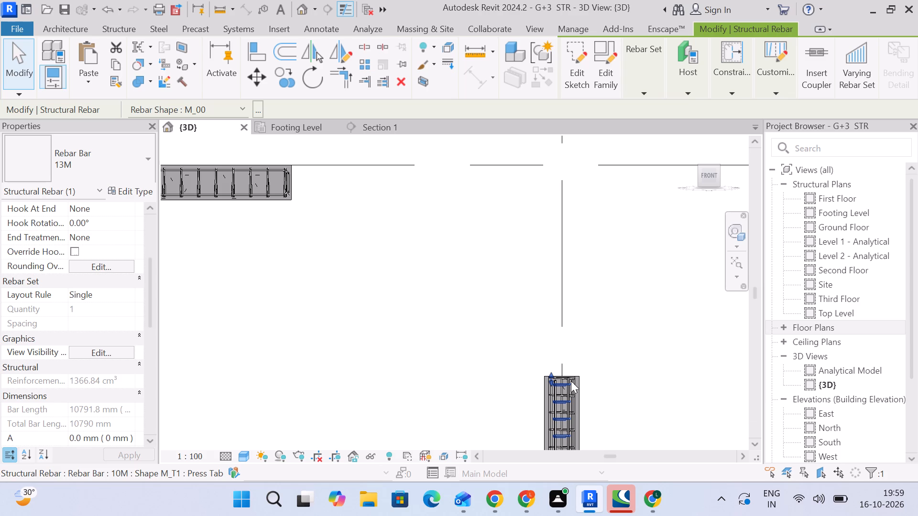
click(487, 319)
Examine the grid 4 column bars and the surrounding beam and column reinforcement from the front and in isometric 3D.
scroll(490, 318, down, 4)
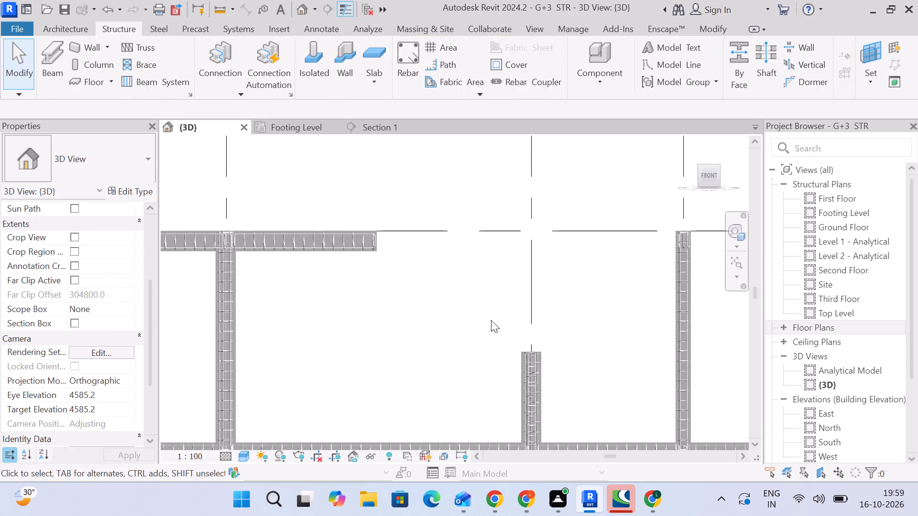
middle_drag(498, 329, 454, 250)
scroll(456, 250, up, 1)
scroll(465, 199, down, 10)
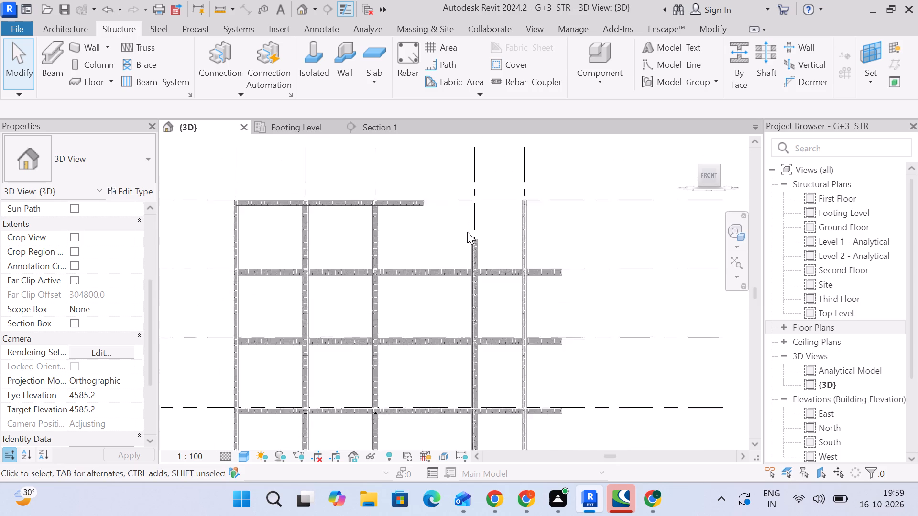
scroll(468, 237, down, 4)
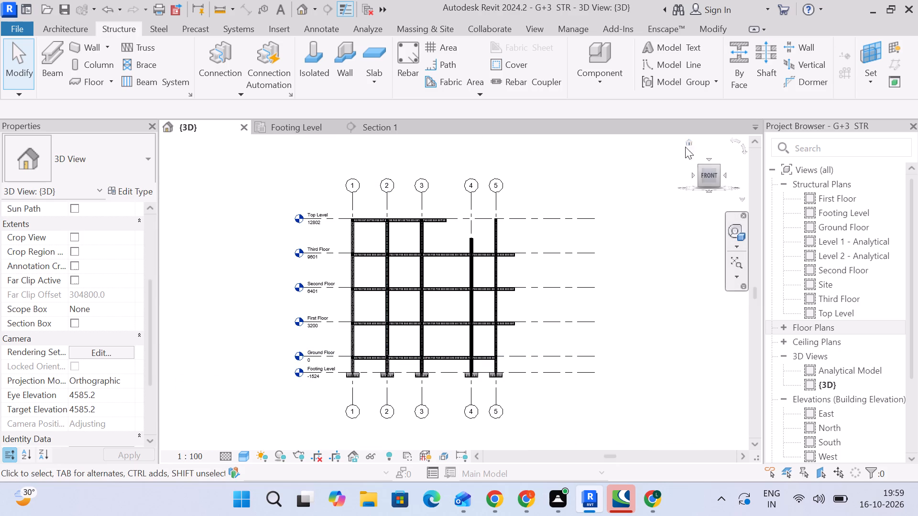
click(686, 145)
scroll(468, 263, up, 4)
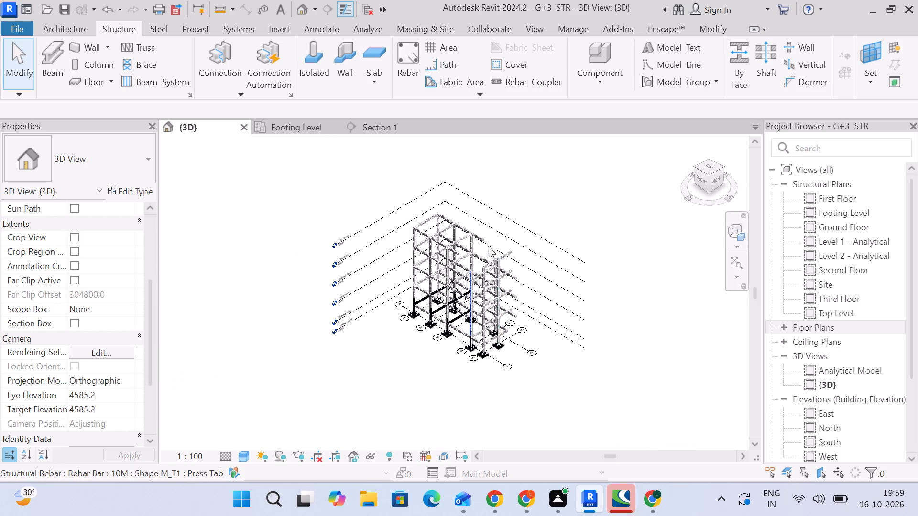
scroll(488, 246, up, 1)
scroll(494, 320, up, 5)
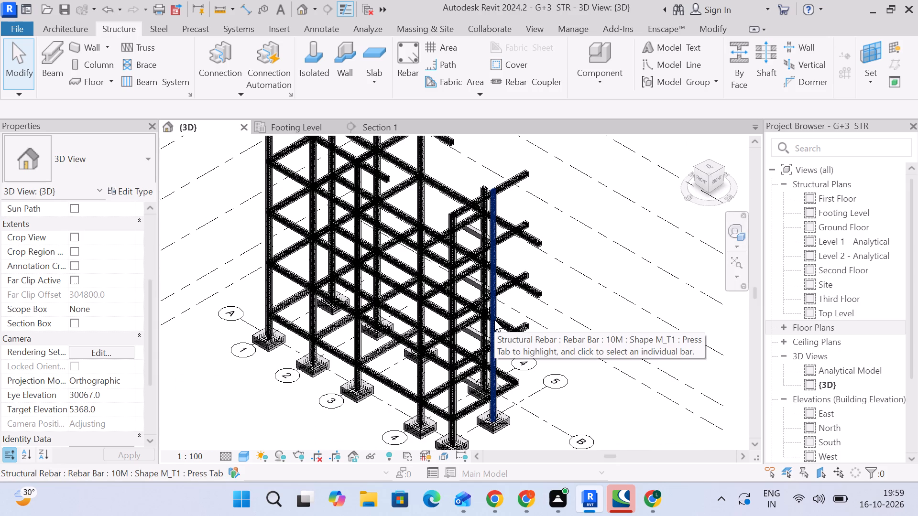
scroll(440, 248, up, 3)
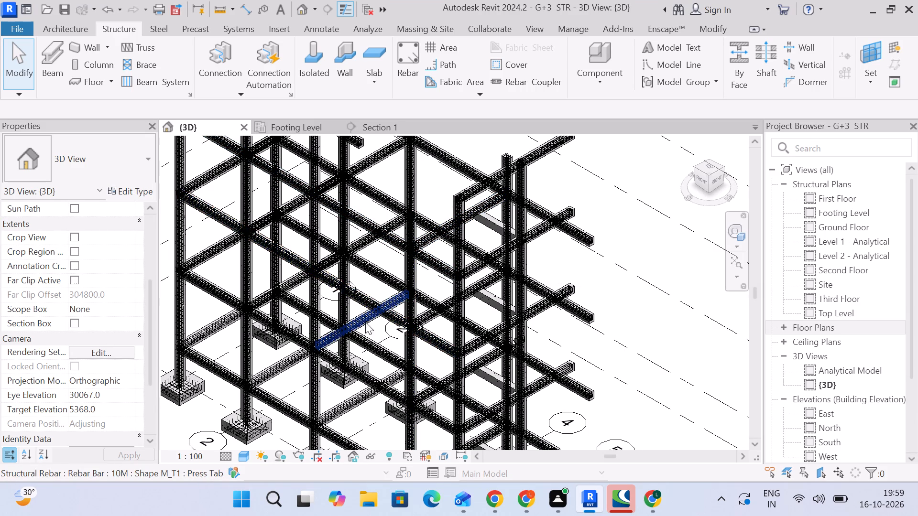
scroll(367, 326, down, 3)
scroll(382, 250, up, 4)
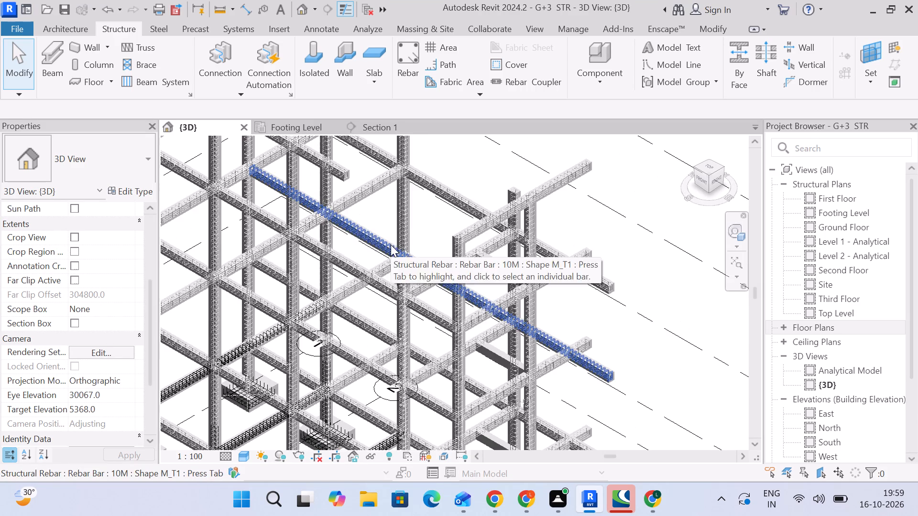
scroll(404, 229, up, 10)
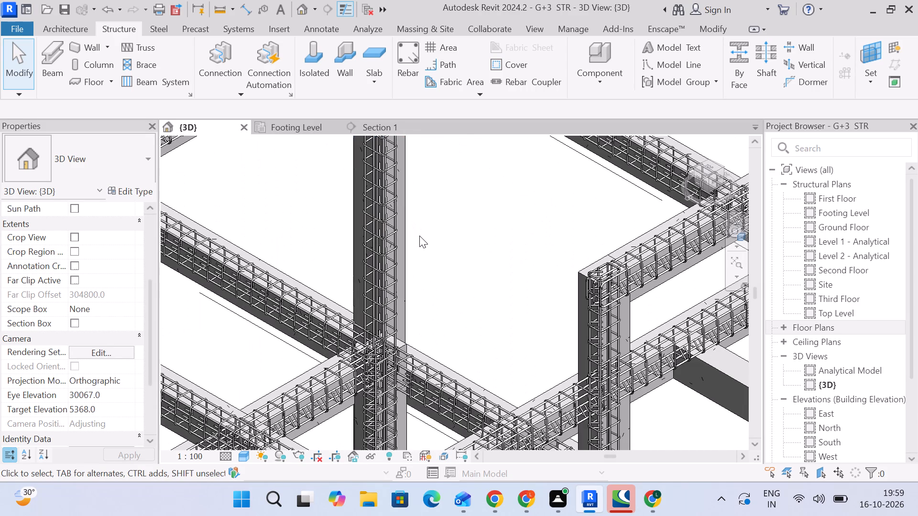
middle_drag(437, 353, 499, 246)
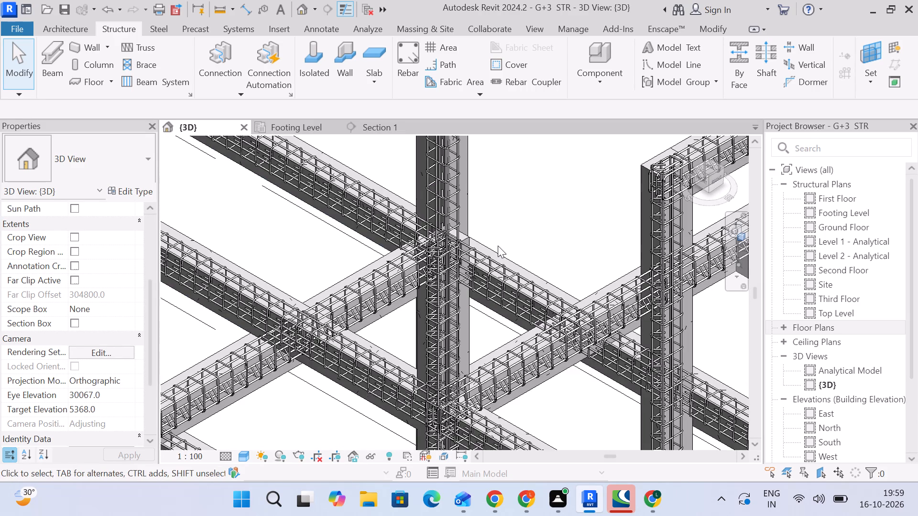
scroll(497, 246, down, 2)
shift+middle_drag(529, 209, 530, 204)
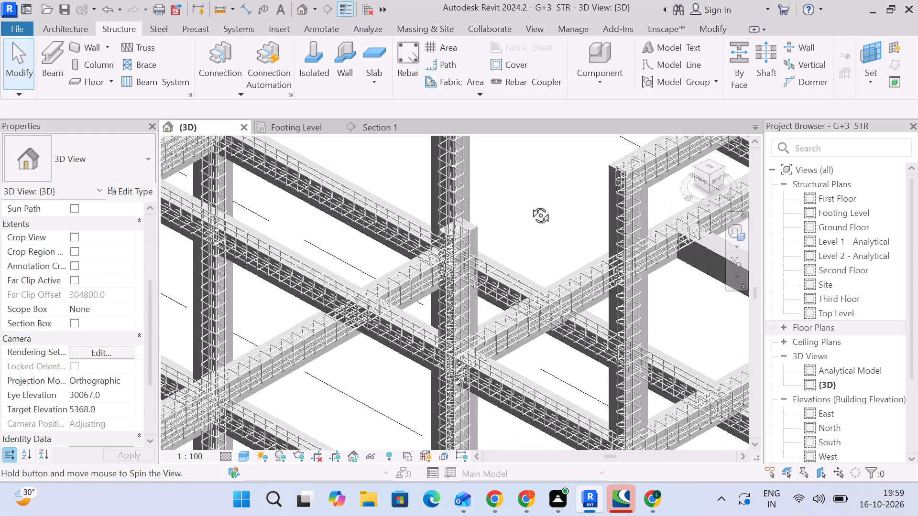
shift+middle_drag(530, 204, 541, 190)
scroll(544, 190, down, 9)
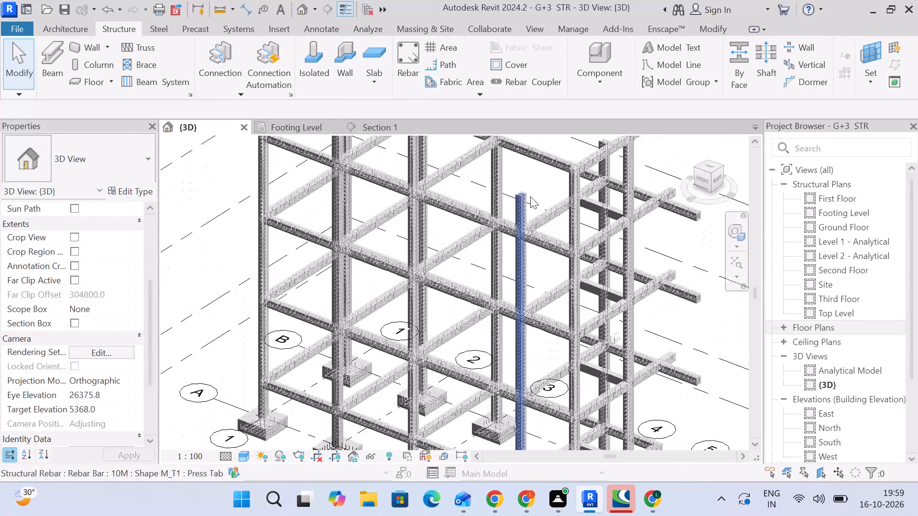
scroll(530, 196, down, 4)
scroll(510, 263, down, 3)
middle_drag(631, 345, 590, 310)
middle_drag(616, 337, 594, 366)
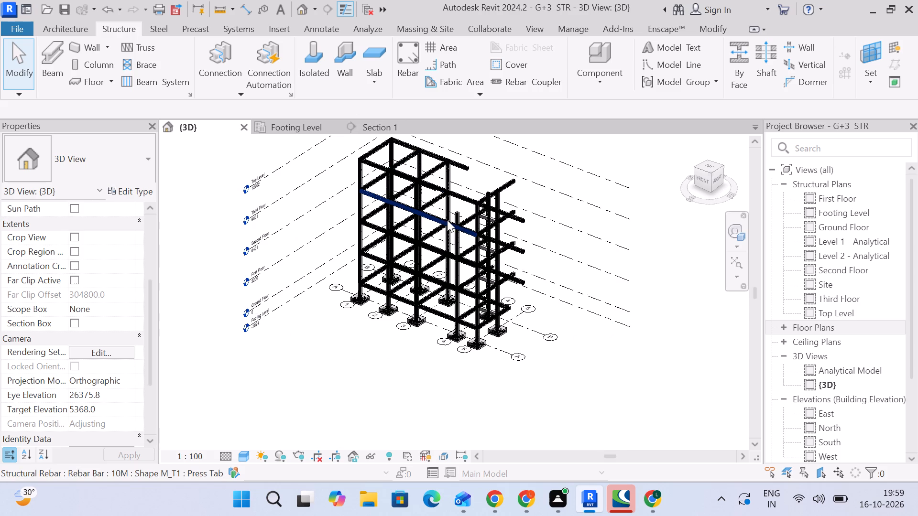
click(656, 355)
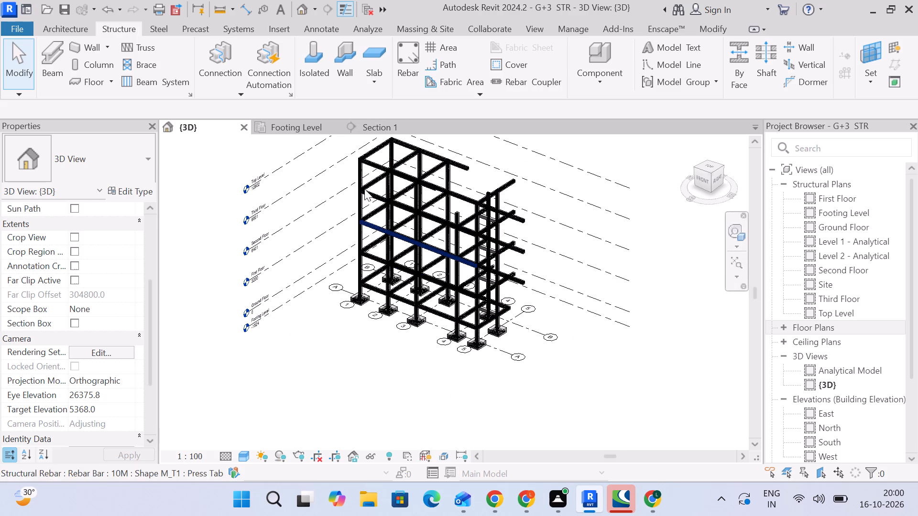
Close the Footing Level structural plan view.
click(291, 129)
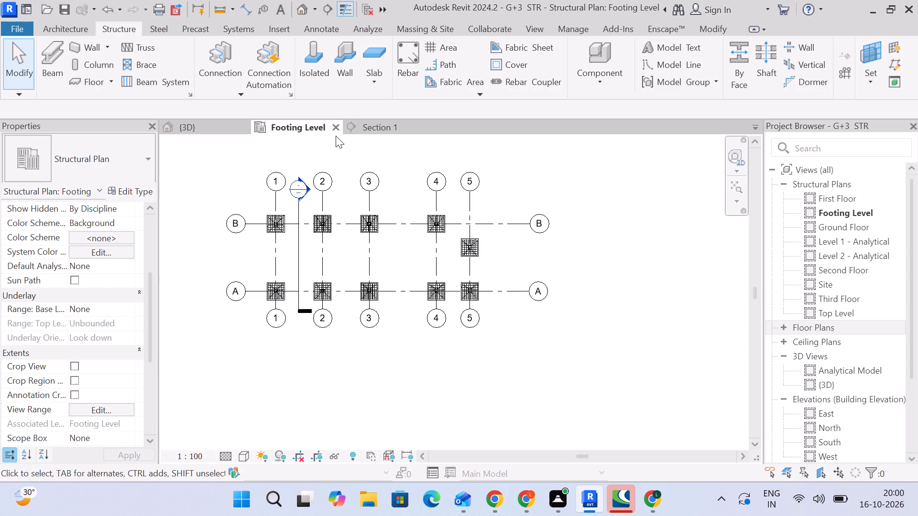
click(338, 128)
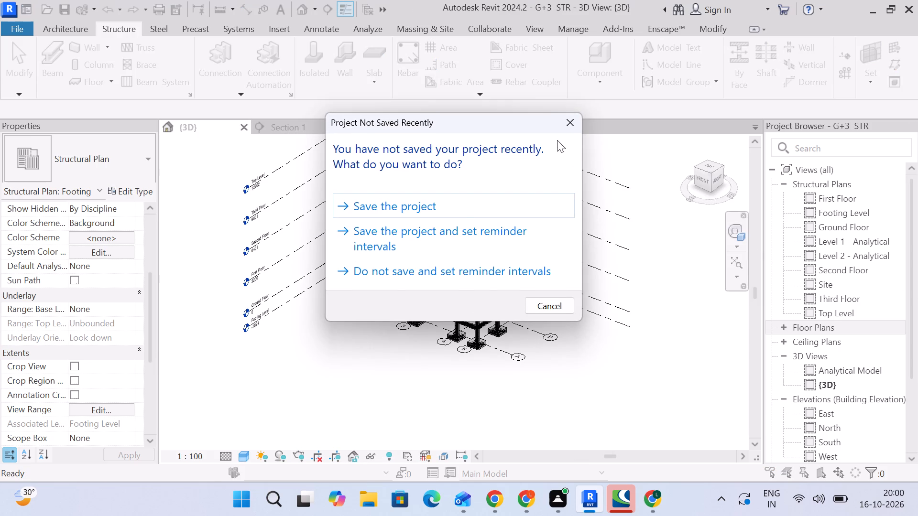
Dismiss the save reminder and save the project.
click(572, 123)
key(ctrl+s)
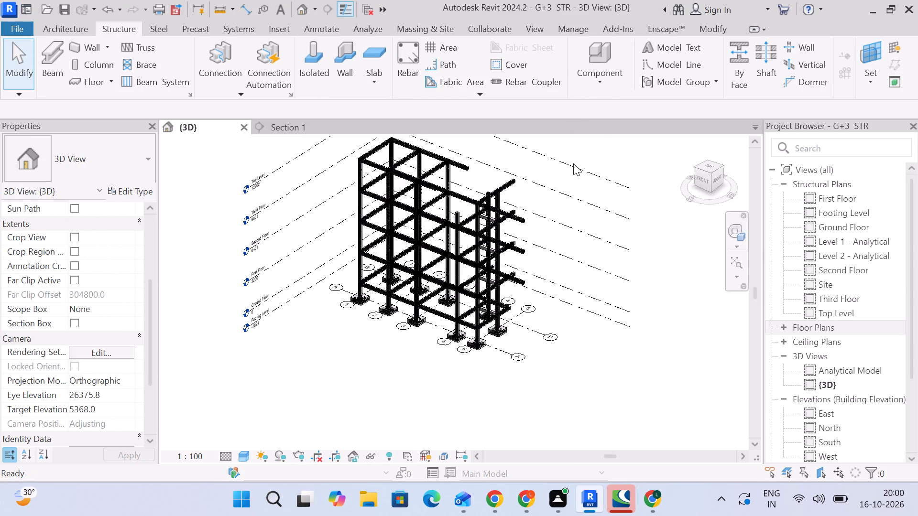
Open the Ground Floor structural plan.
double_click(852, 226)
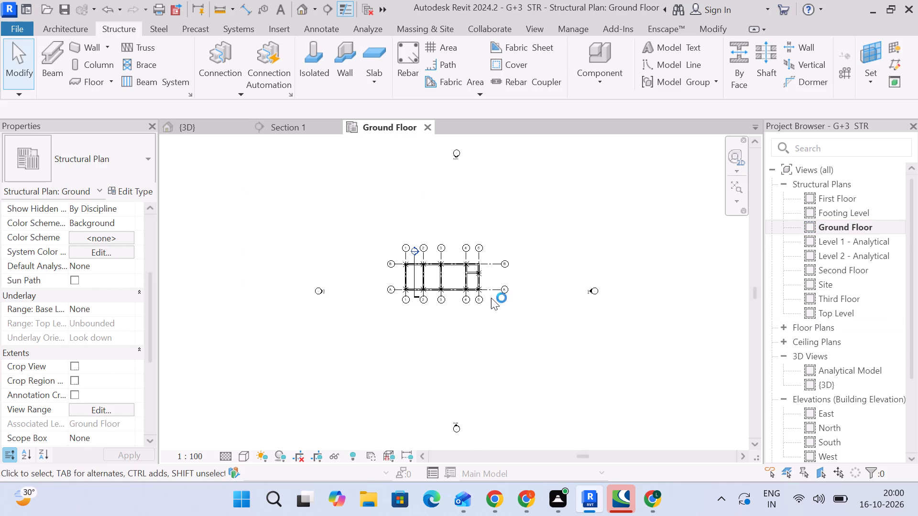
scroll(458, 282, up, 11)
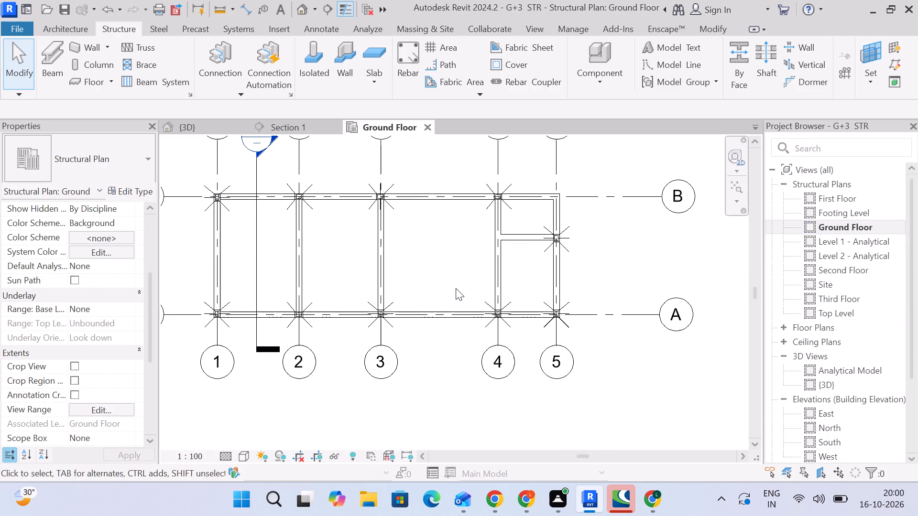
scroll(527, 229, up, 4)
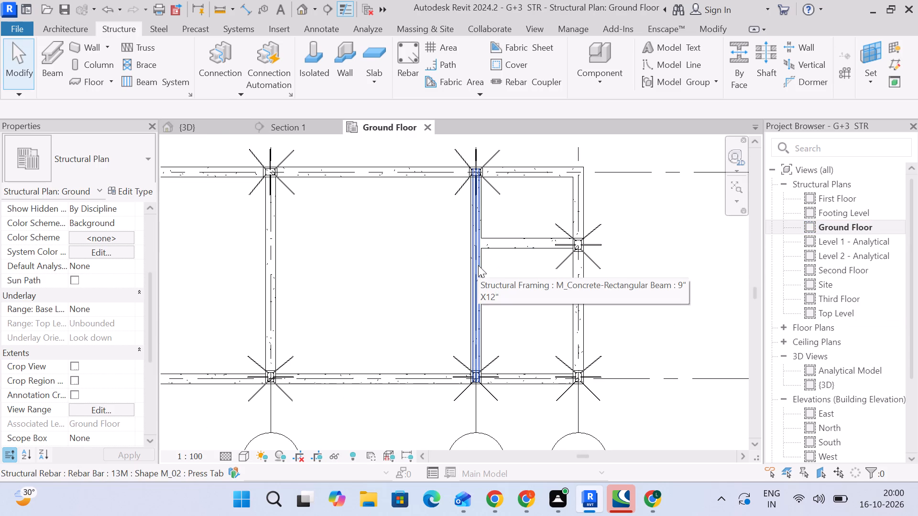
scroll(479, 265, down, 5)
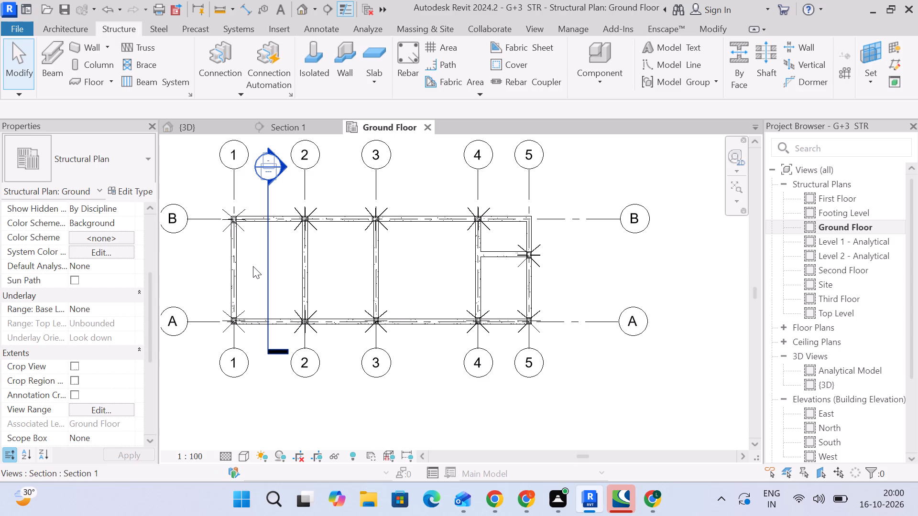
Propagate the structural rebar of the grid 1 beam, aligned by host, to the short secondary beam between grids 4 and 5.
drag(252, 267, 206, 258)
click(594, 67)
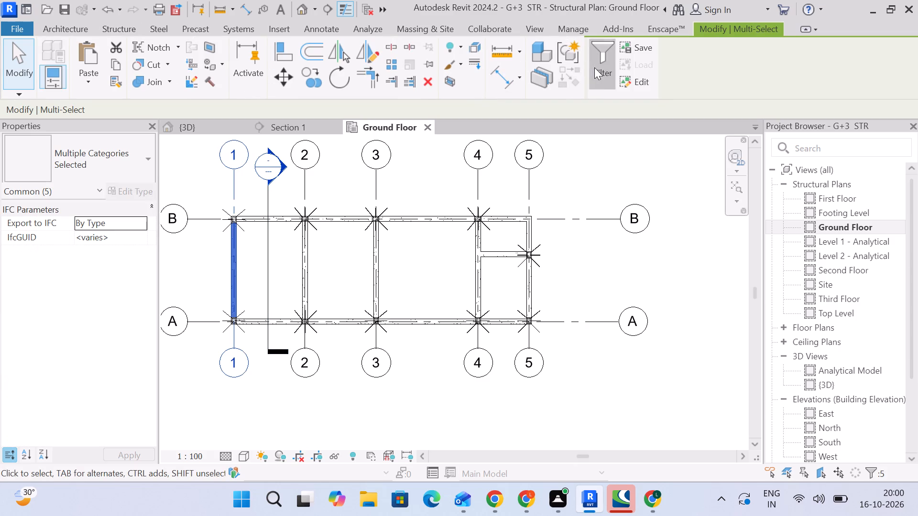
click(535, 169)
click(533, 174)
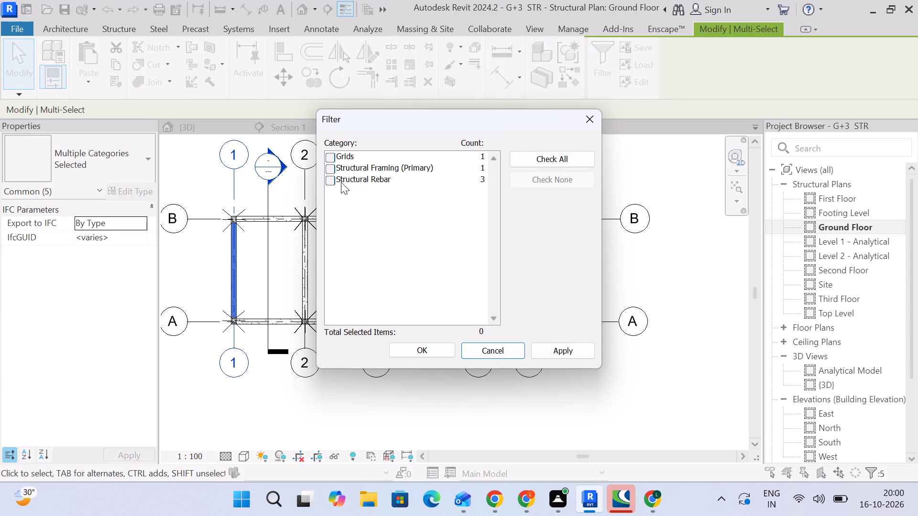
click(322, 183)
click(330, 183)
click(424, 341)
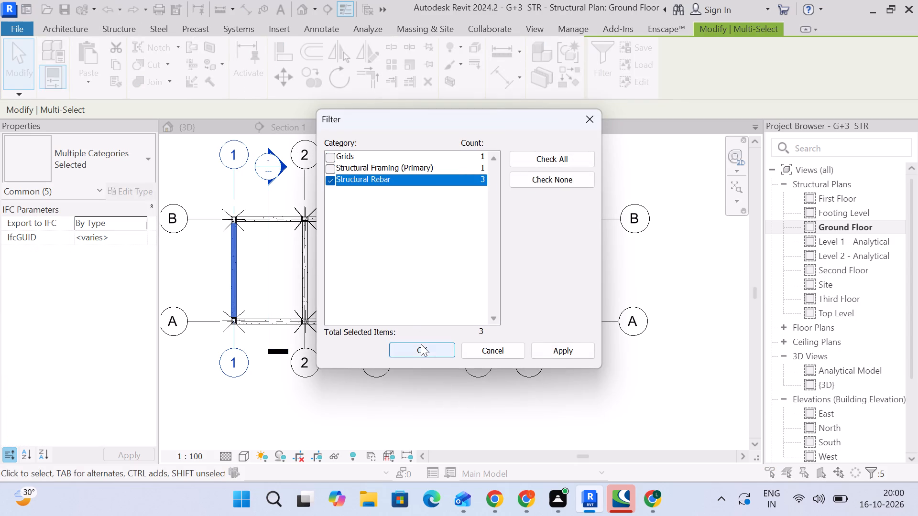
click(423, 351)
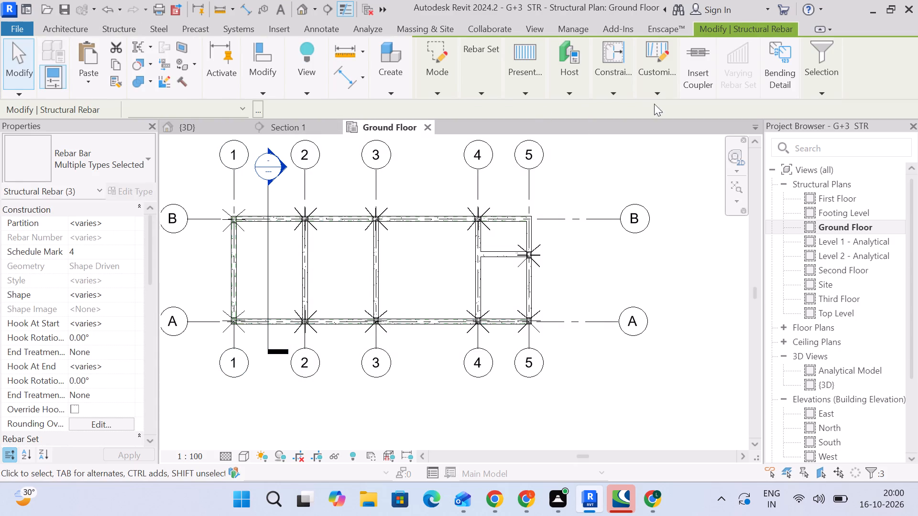
click(557, 87)
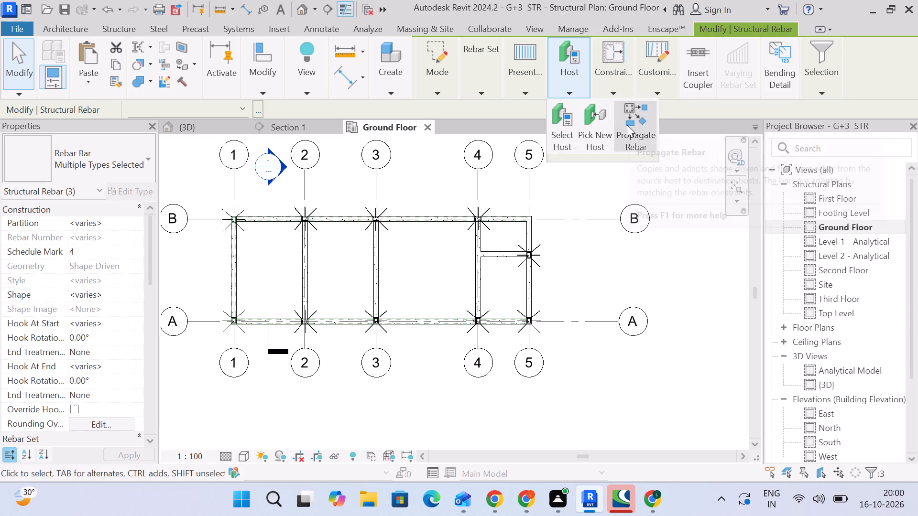
click(627, 125)
click(599, 76)
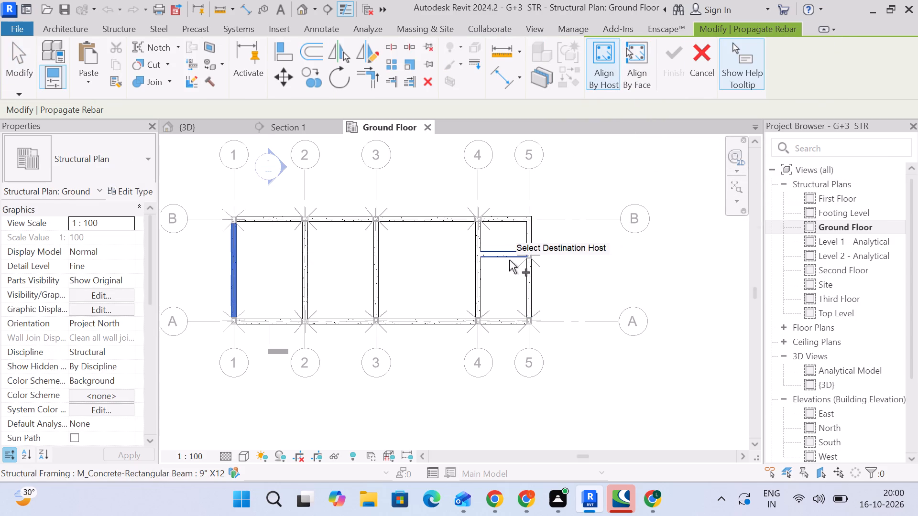
click(509, 260)
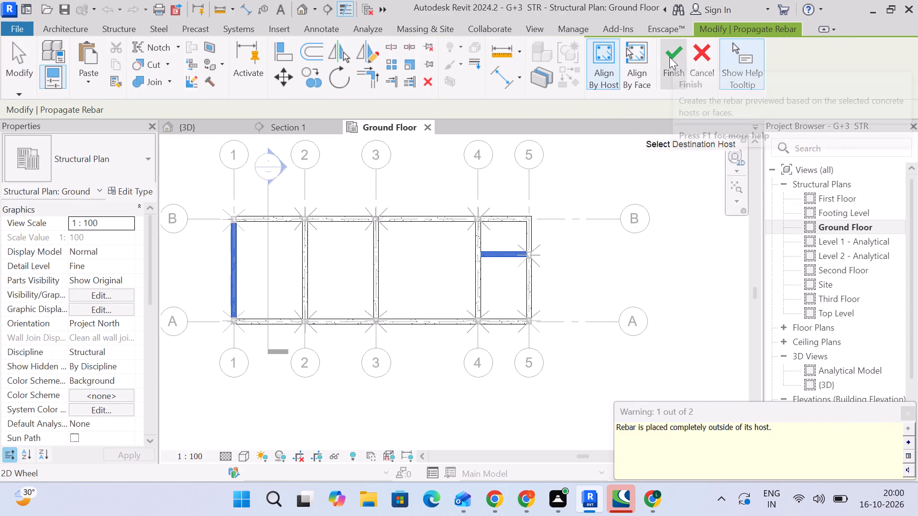
click(669, 57)
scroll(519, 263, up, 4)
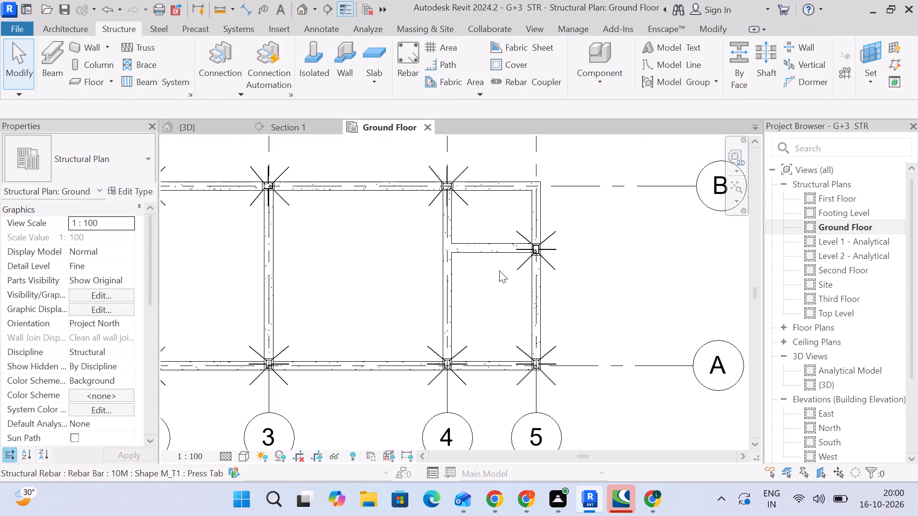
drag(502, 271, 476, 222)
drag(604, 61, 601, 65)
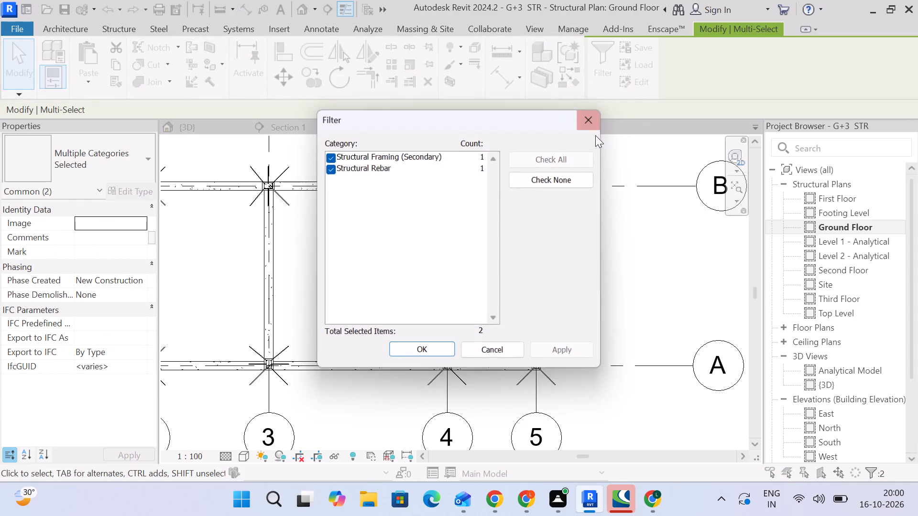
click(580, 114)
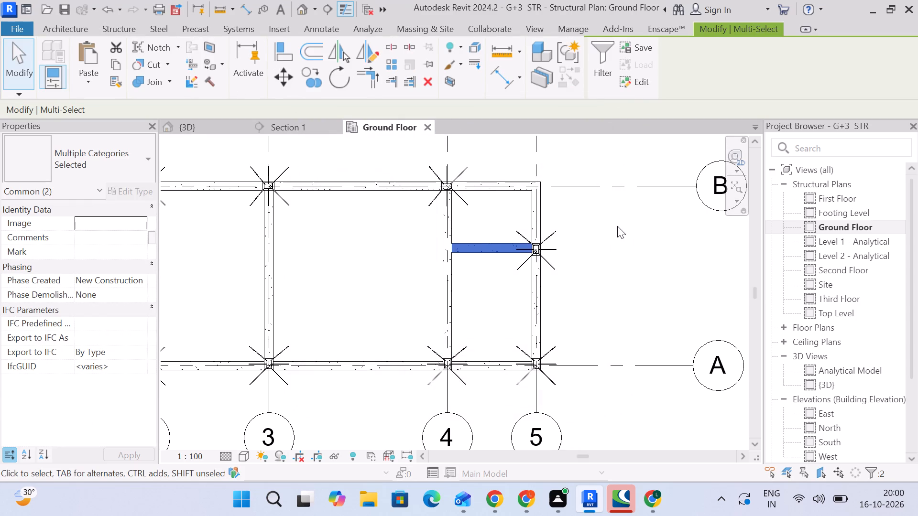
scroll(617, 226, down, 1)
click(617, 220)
Select the short beam's 10M stirrup set in the 3D view and show it unobscured in the Ground Floor structural plan.
click(214, 130)
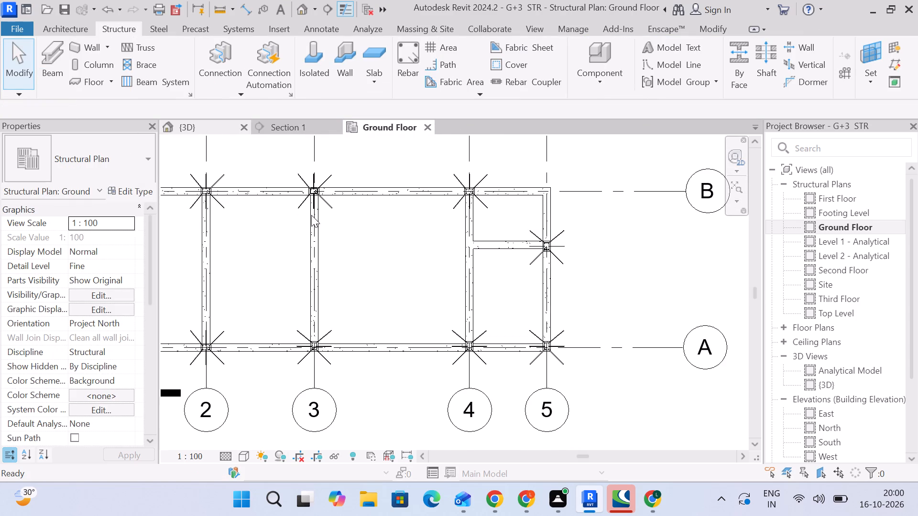
scroll(514, 289, up, 9)
scroll(474, 374, up, 4)
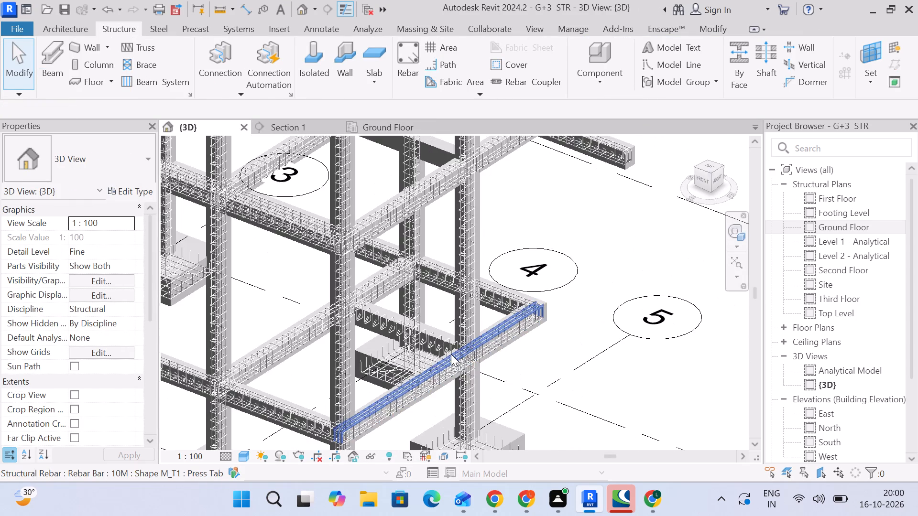
scroll(450, 354, up, 5)
click(410, 330)
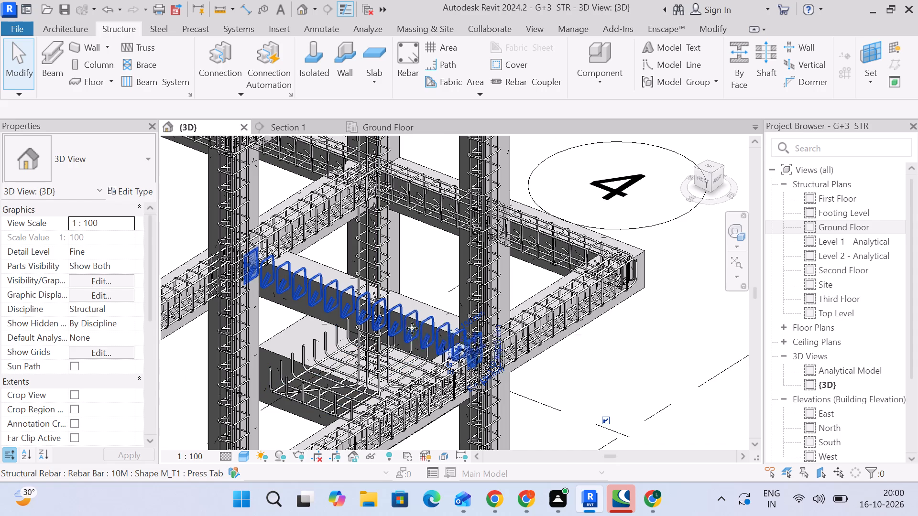
scroll(520, 396, up, 4)
middle_drag(570, 376, 626, 353)
click(387, 129)
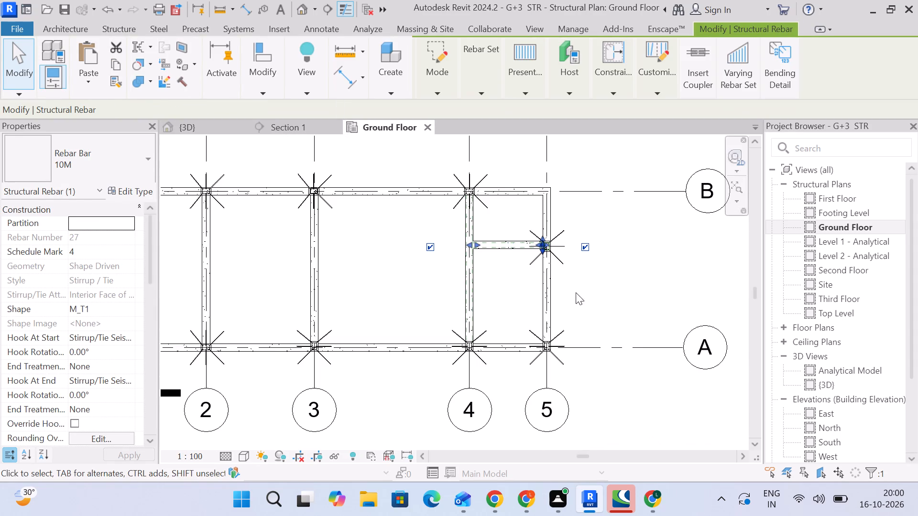
scroll(519, 252, up, 4)
scroll(106, 311, down, 4)
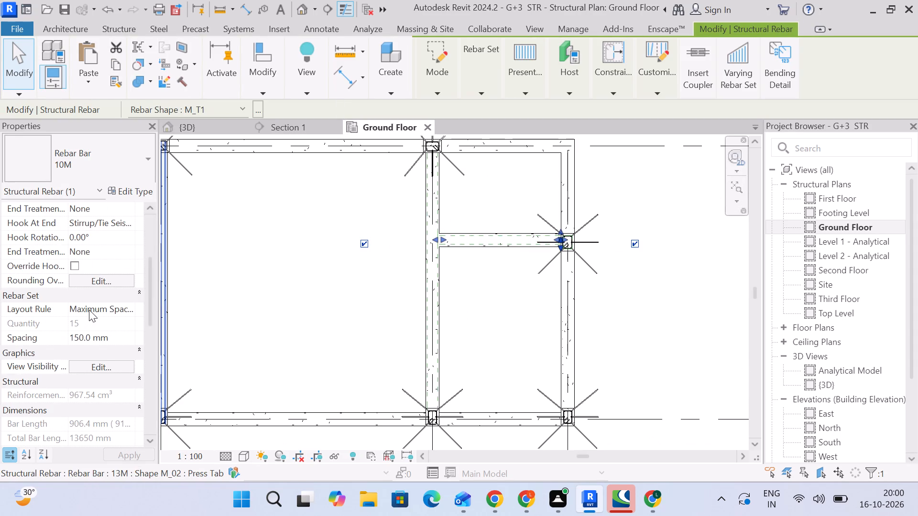
click(102, 364)
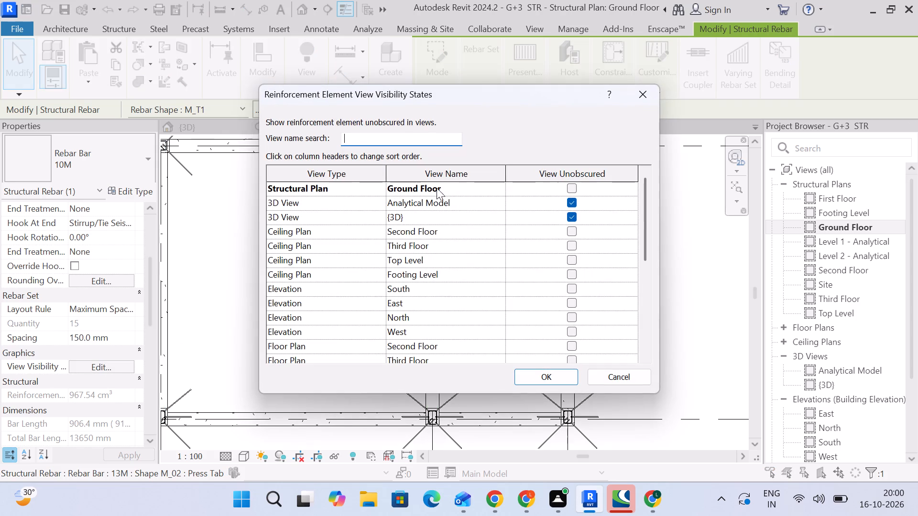
click(575, 186)
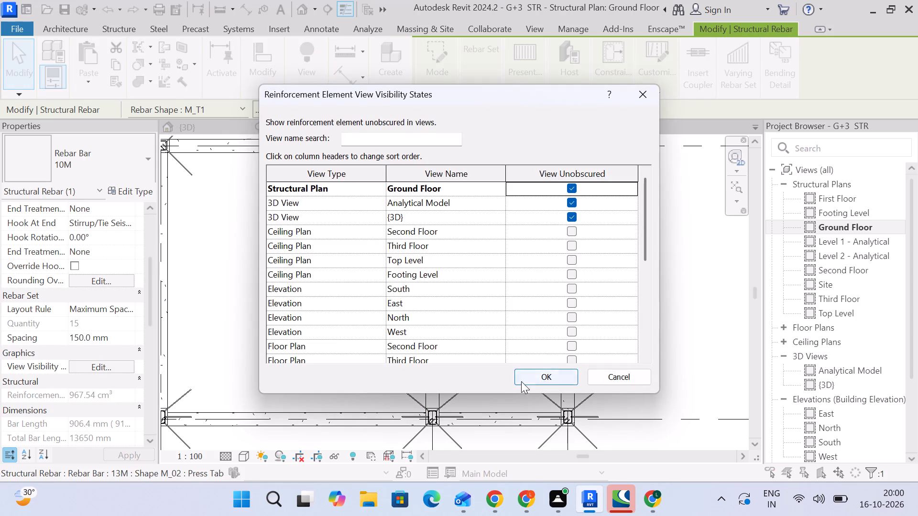
click(521, 381)
click(645, 286)
Move the Section 1 line from between grids 1 and 2 to between grids 4 and 5, across the short beam.
scroll(502, 232, up, 4)
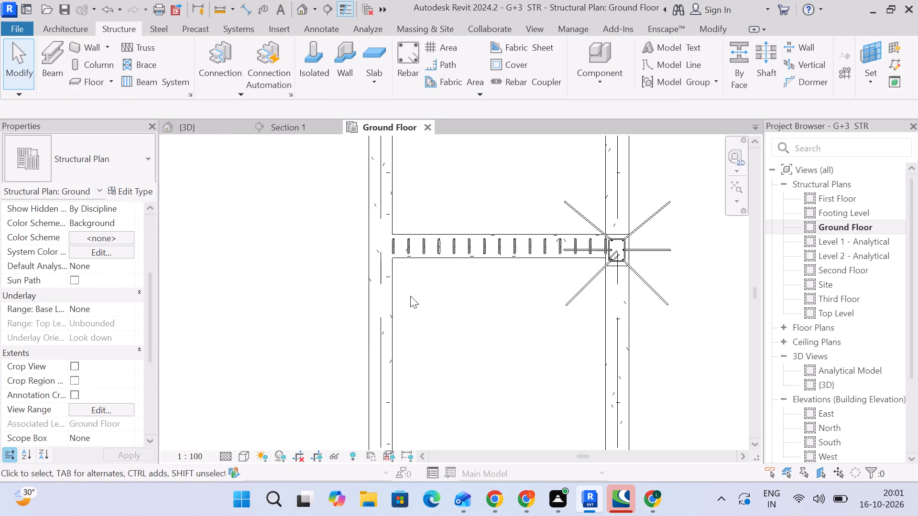
scroll(377, 300, down, 12)
scroll(388, 315, up, 1)
middle_drag(388, 315, 480, 302)
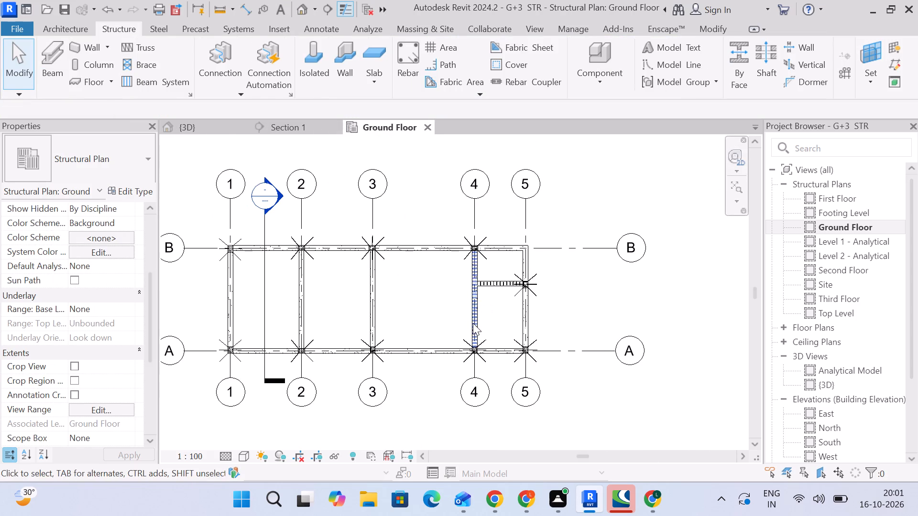
scroll(511, 291, up, 13)
middle_drag(498, 321, 481, 294)
scroll(489, 305, up, 1)
scroll(352, 272, down, 13)
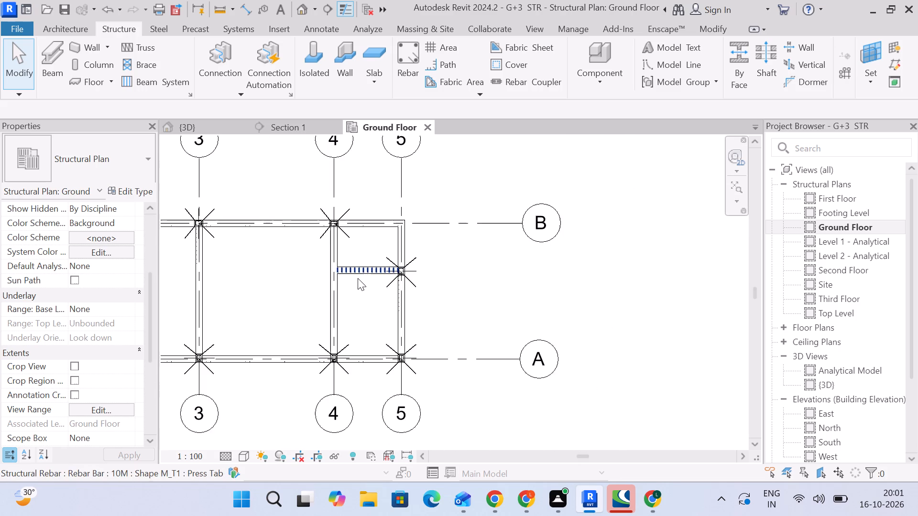
scroll(362, 281, down, 4)
click(204, 306)
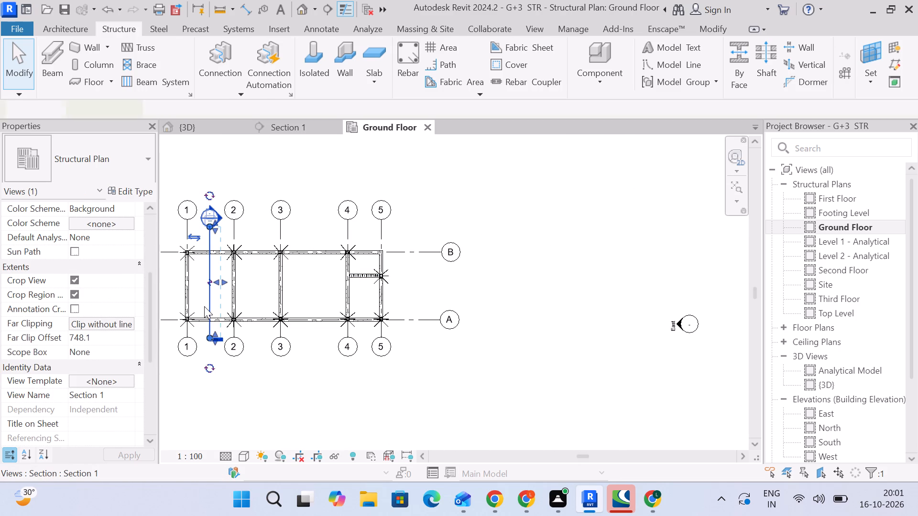
drag(204, 306, 352, 309)
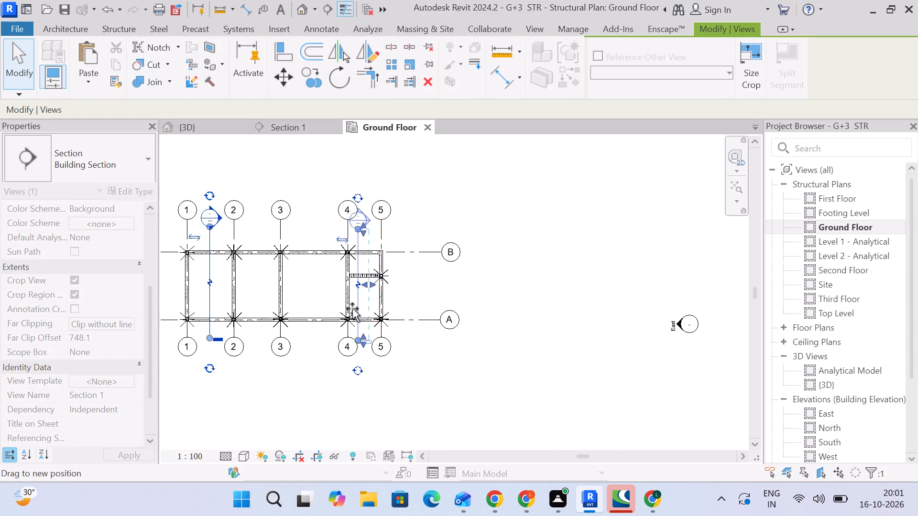
drag(352, 309, 353, 309)
Open the Section 1 view and find the short secondary beam's cross-section at Ground Floor level.
right_click(427, 291)
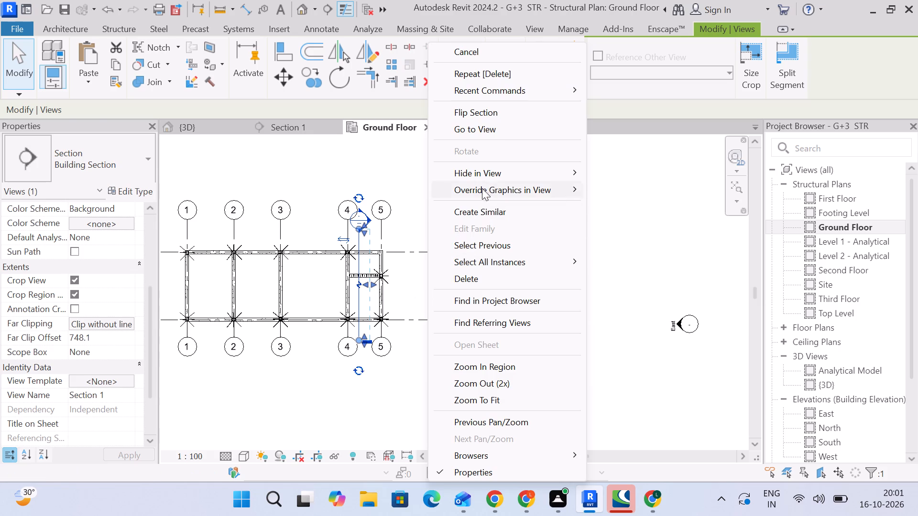
click(497, 127)
scroll(364, 353, up, 5)
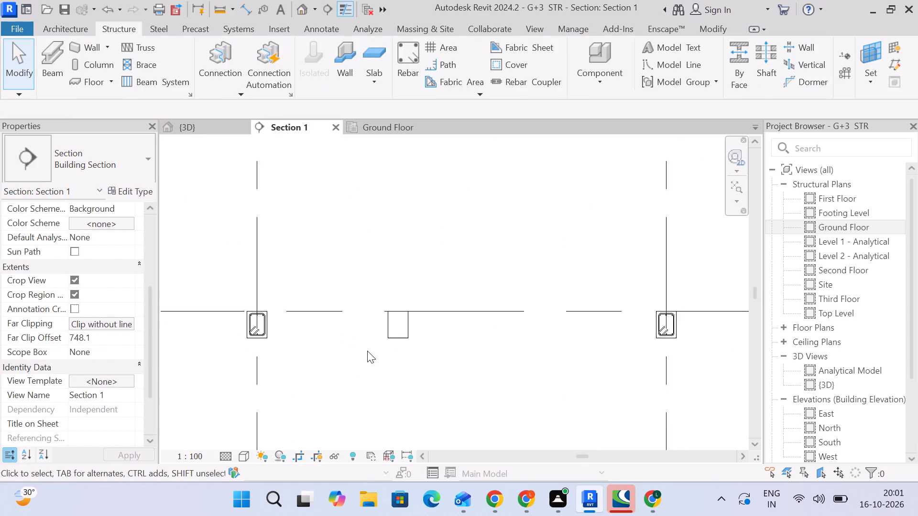
scroll(414, 319, down, 6)
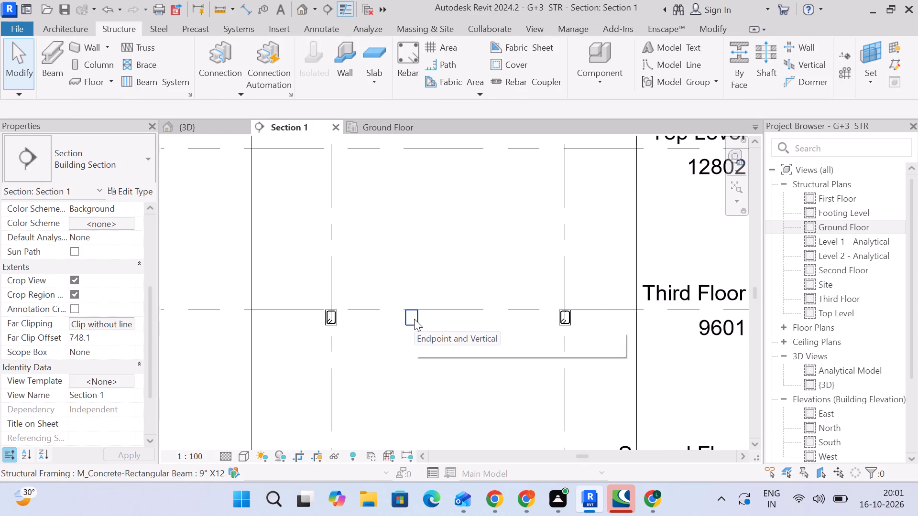
scroll(414, 319, down, 6)
middle_drag(411, 389, 401, 248)
scroll(411, 385, up, 1)
middle_drag(396, 297, 404, 187)
scroll(421, 318, up, 16)
middle_drag(452, 290, 377, 272)
scroll(374, 276, down, 5)
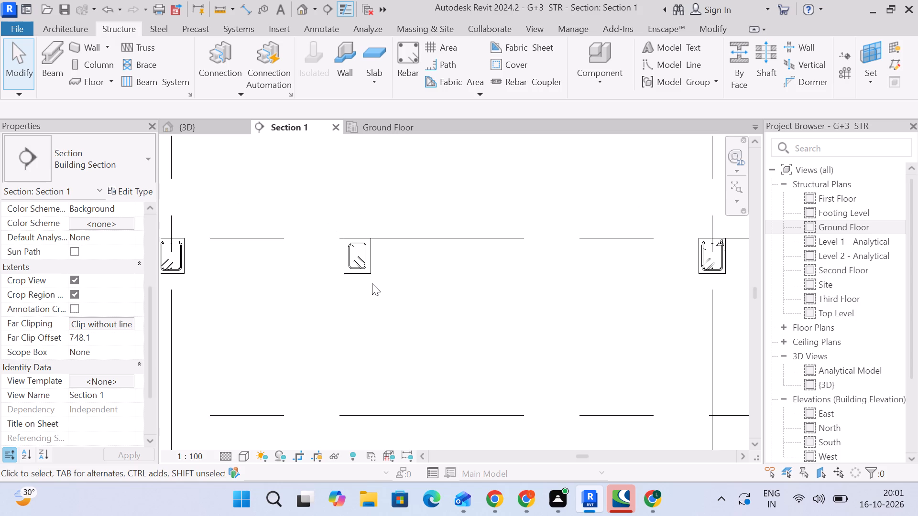
scroll(367, 269, up, 5)
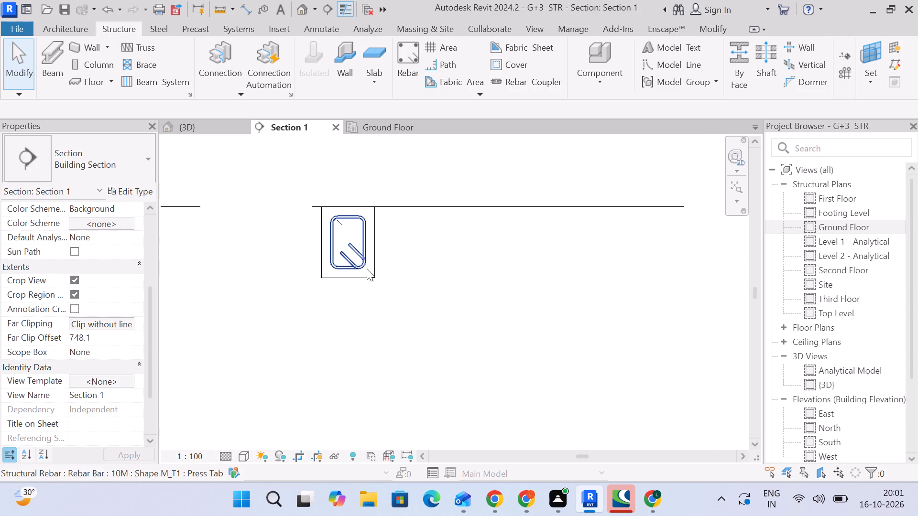
Set the short secondary beam's rebar cover to BEAM COVER <25 mm> in the Section 1 view.
click(372, 274)
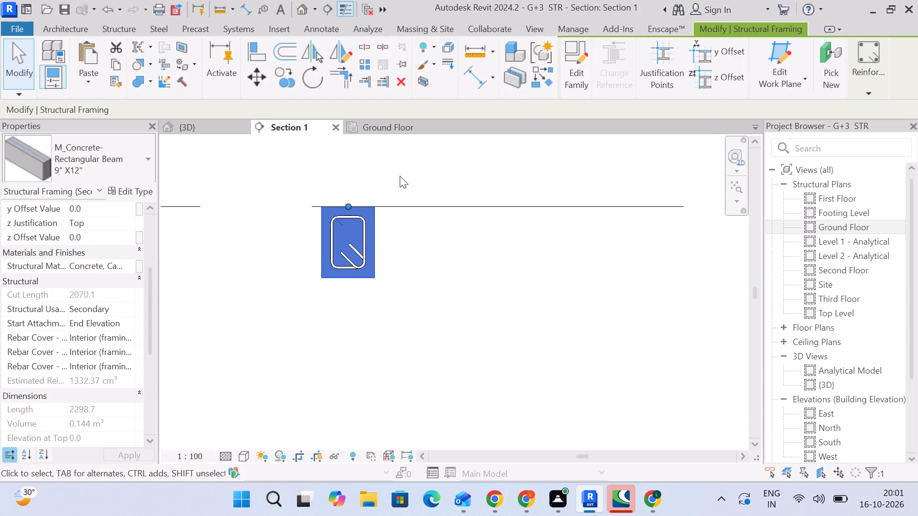
click(473, 267)
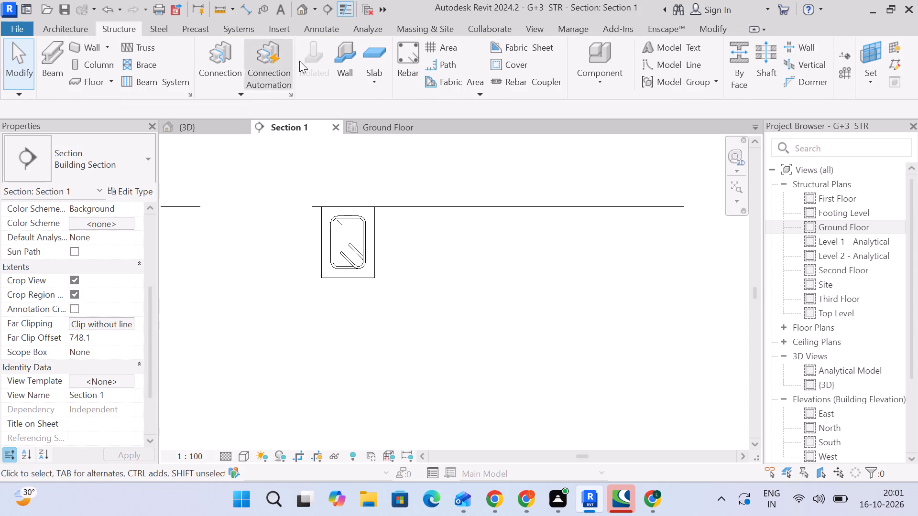
click(504, 70)
click(374, 264)
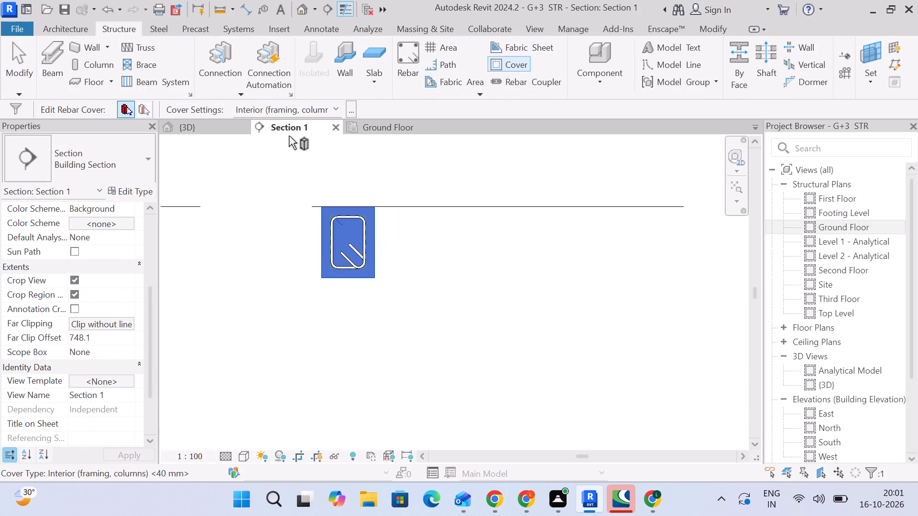
click(291, 106)
click(289, 116)
click(315, 109)
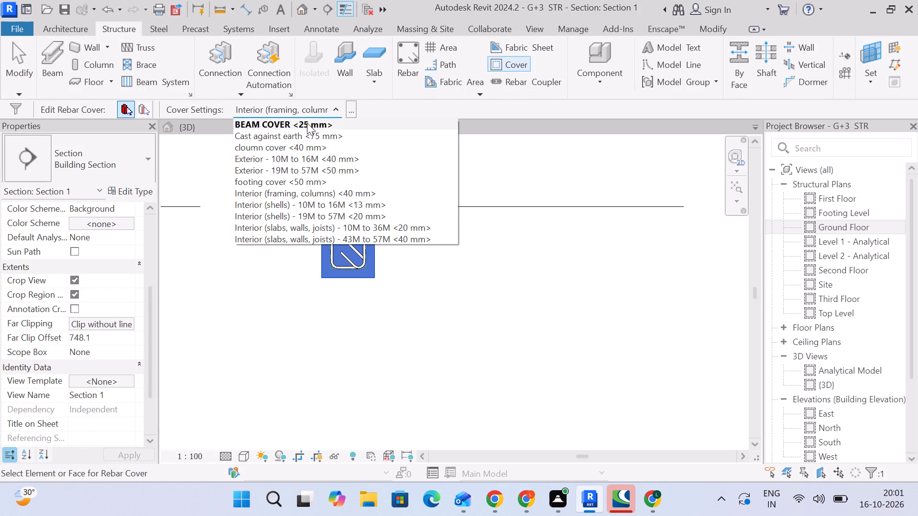
click(307, 123)
click(26, 71)
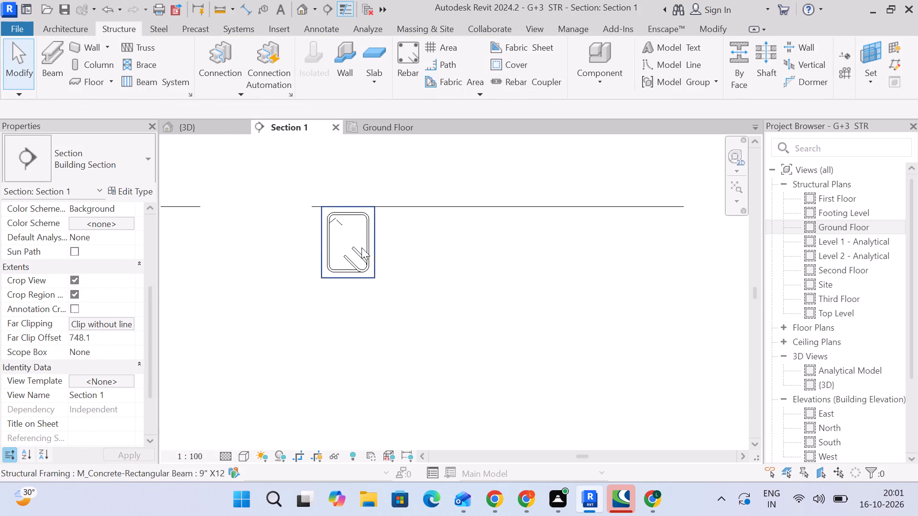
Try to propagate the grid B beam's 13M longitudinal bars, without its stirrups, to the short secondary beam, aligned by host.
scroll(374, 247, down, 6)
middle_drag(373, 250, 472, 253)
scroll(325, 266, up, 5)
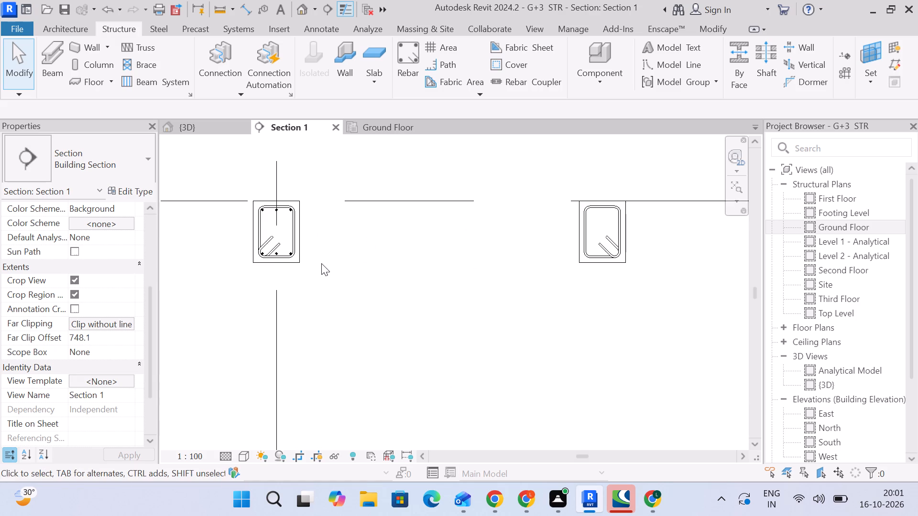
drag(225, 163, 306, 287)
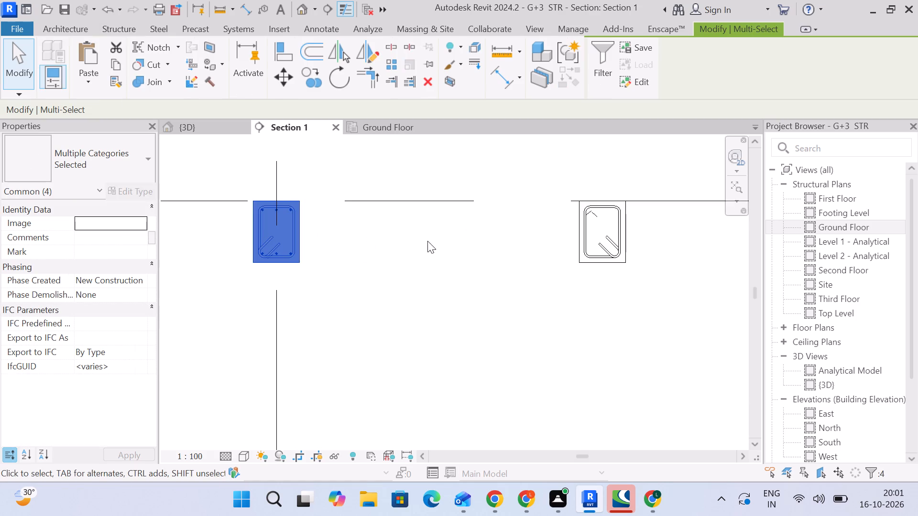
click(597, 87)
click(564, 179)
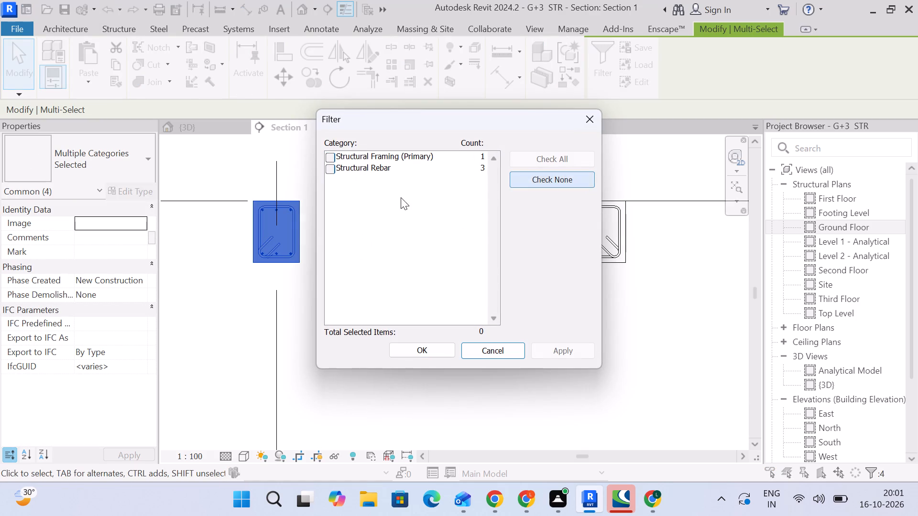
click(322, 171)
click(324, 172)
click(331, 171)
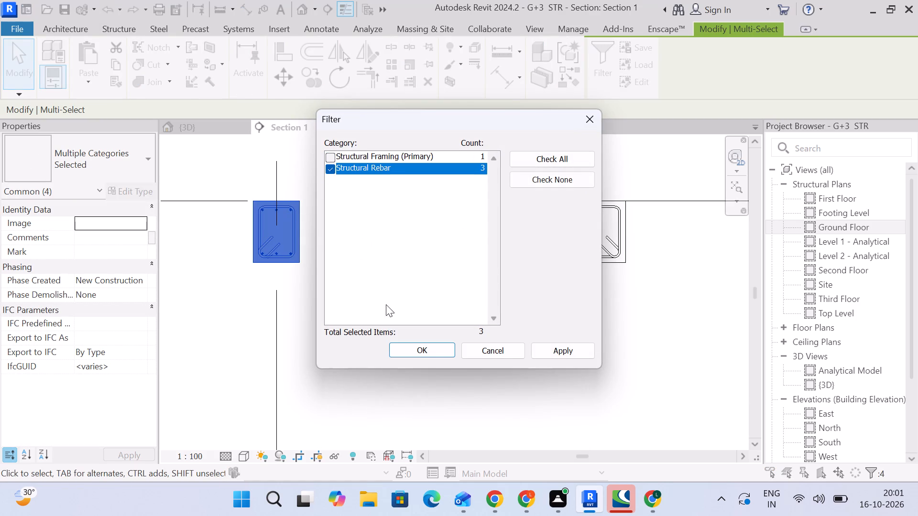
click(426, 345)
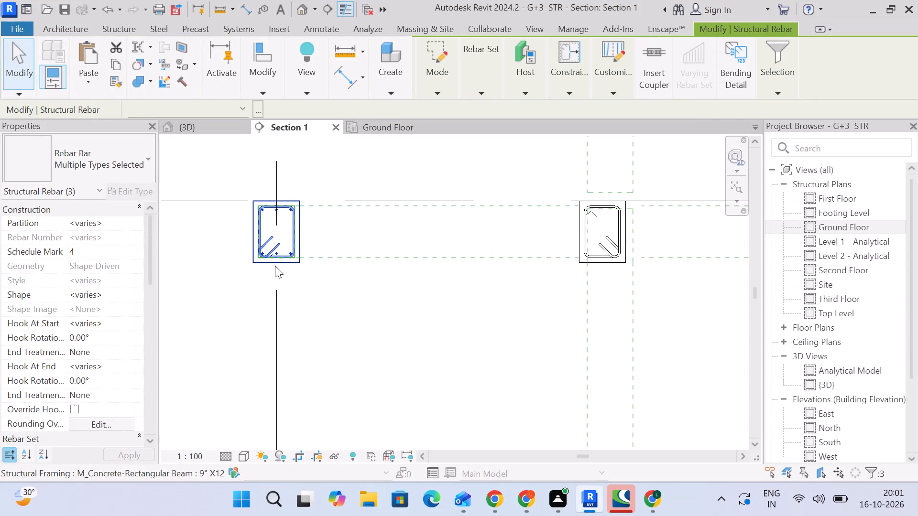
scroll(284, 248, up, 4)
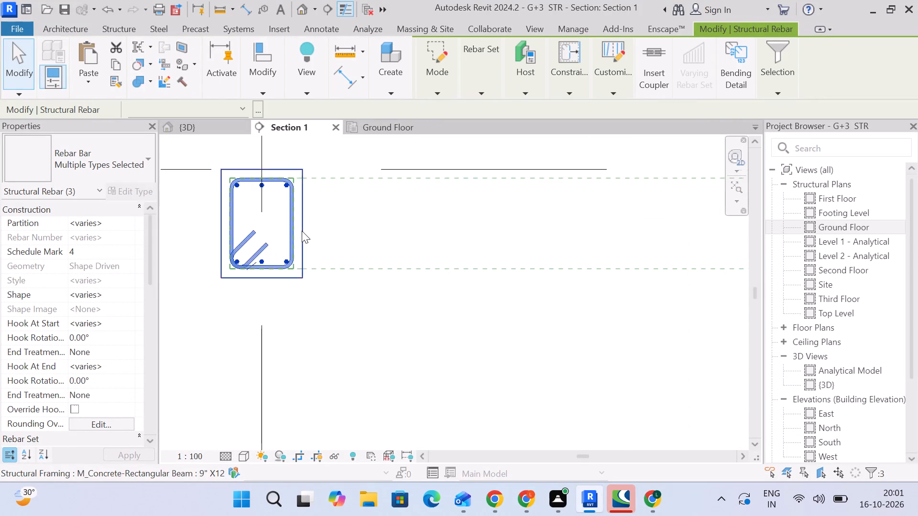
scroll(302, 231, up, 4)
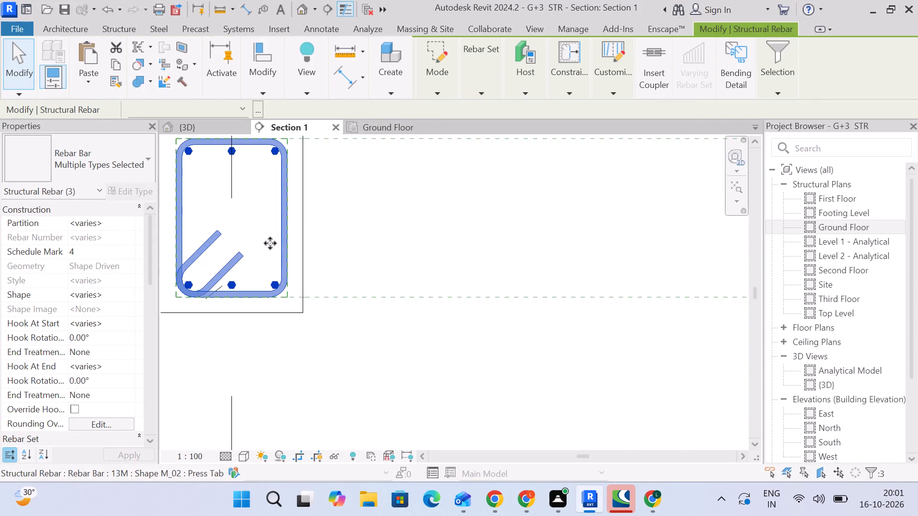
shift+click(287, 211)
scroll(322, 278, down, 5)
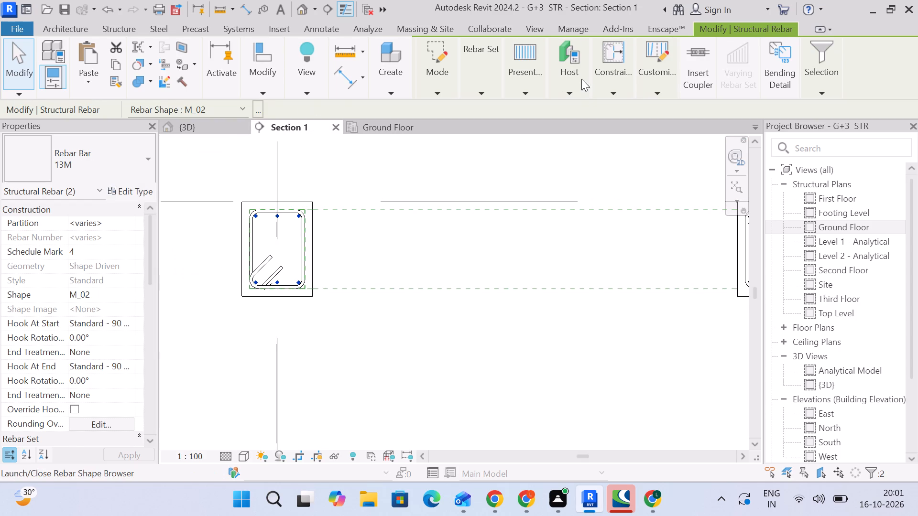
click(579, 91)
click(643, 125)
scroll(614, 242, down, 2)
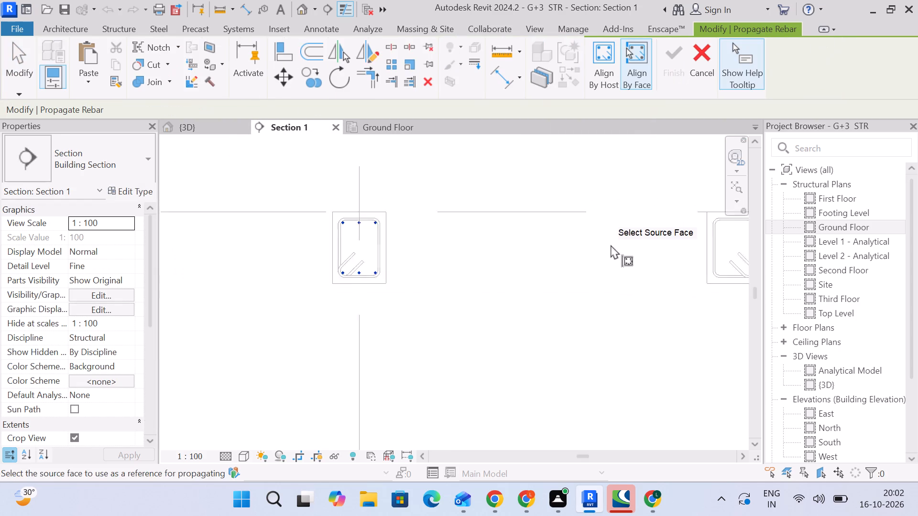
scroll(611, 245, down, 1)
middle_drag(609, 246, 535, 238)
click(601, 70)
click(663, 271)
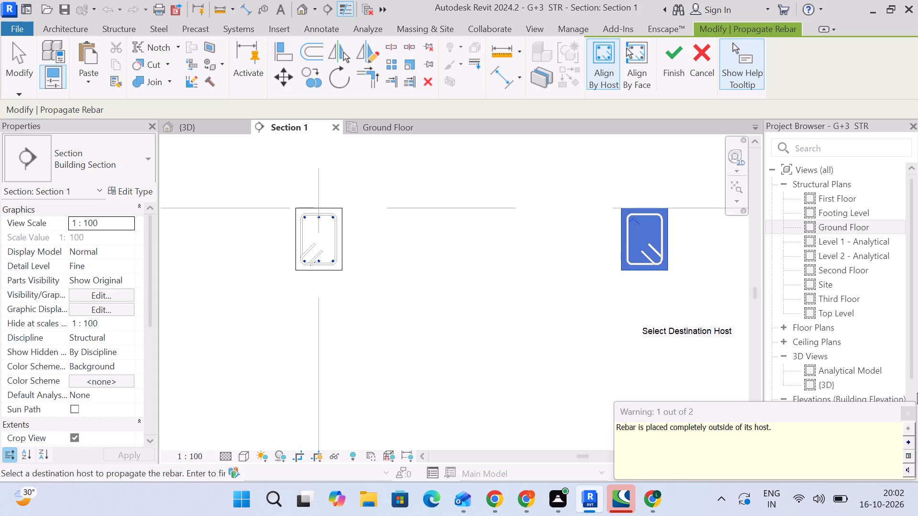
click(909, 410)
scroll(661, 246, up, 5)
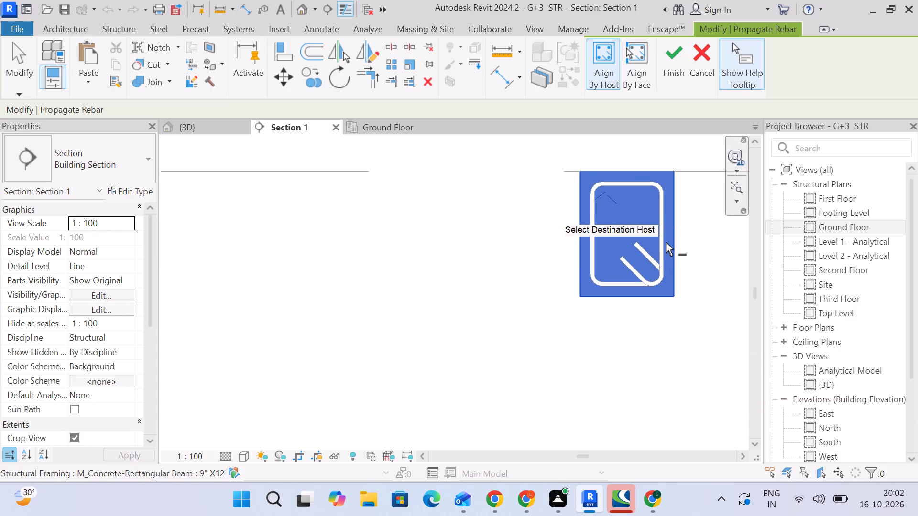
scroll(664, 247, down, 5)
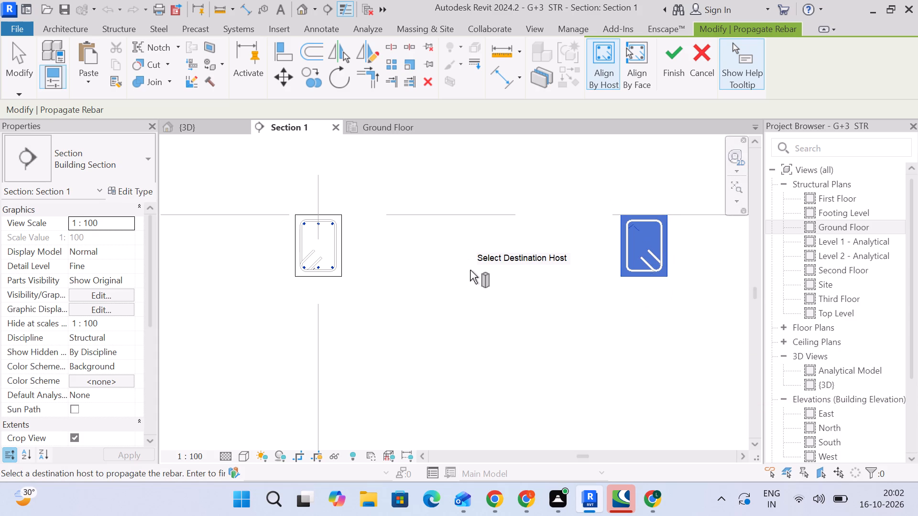
Copy the grid B beam's top and bottom 13M bars 1600 mm across into the short beam, using the bottom-edge midpoints as references.
click(317, 85)
scroll(320, 265, up, 2)
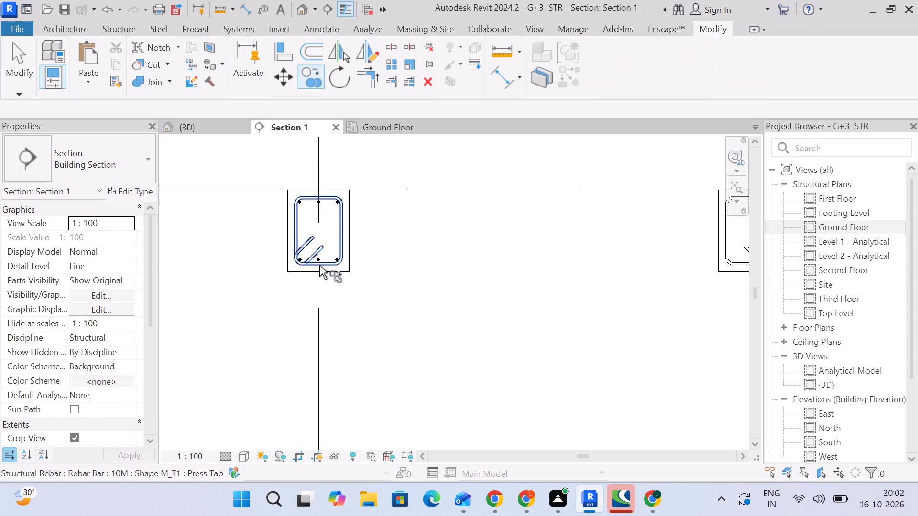
scroll(319, 266, up, 2)
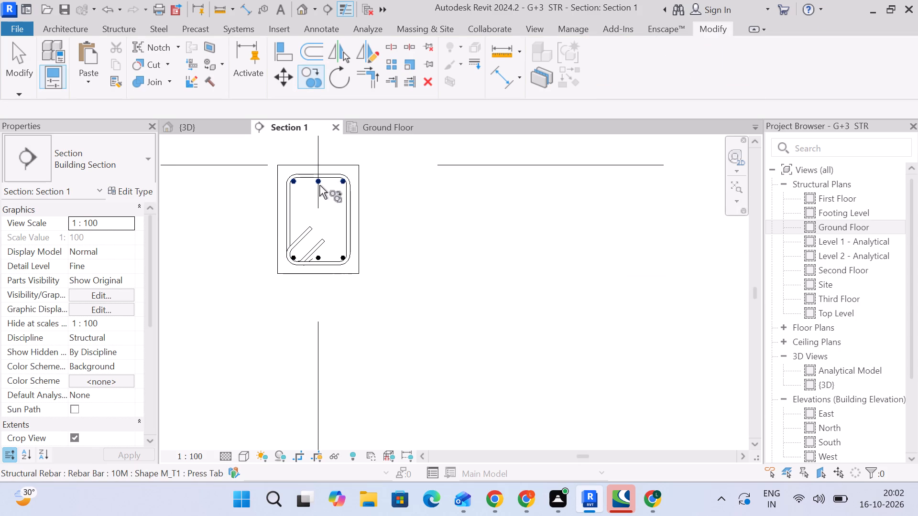
scroll(319, 185, up, 1)
click(319, 186)
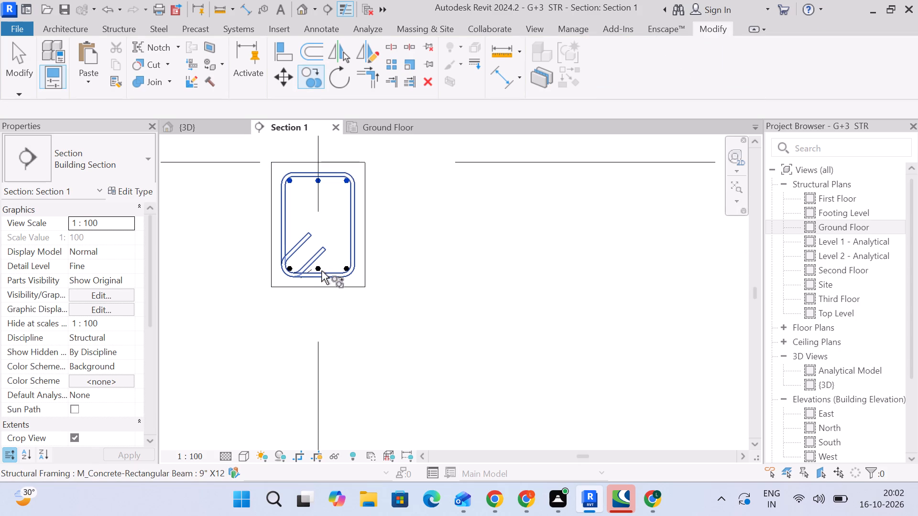
ctrl+click(318, 270)
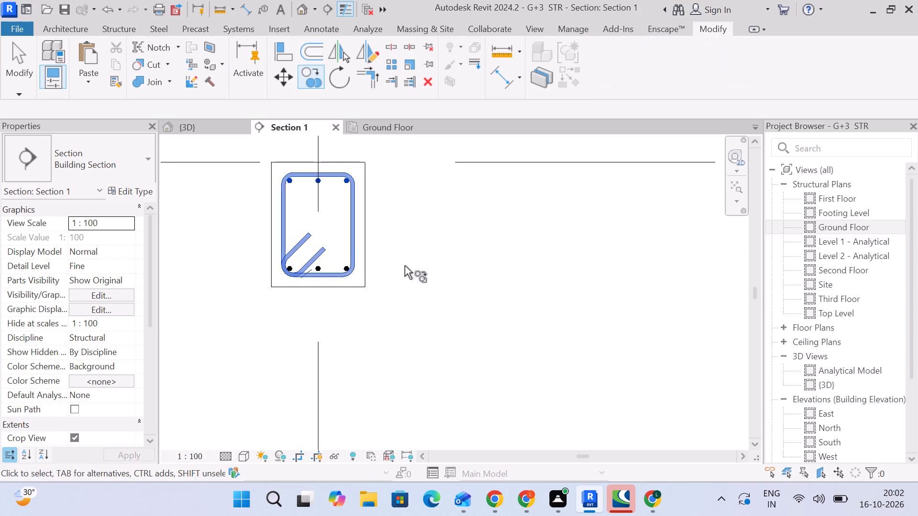
shift+click(332, 275)
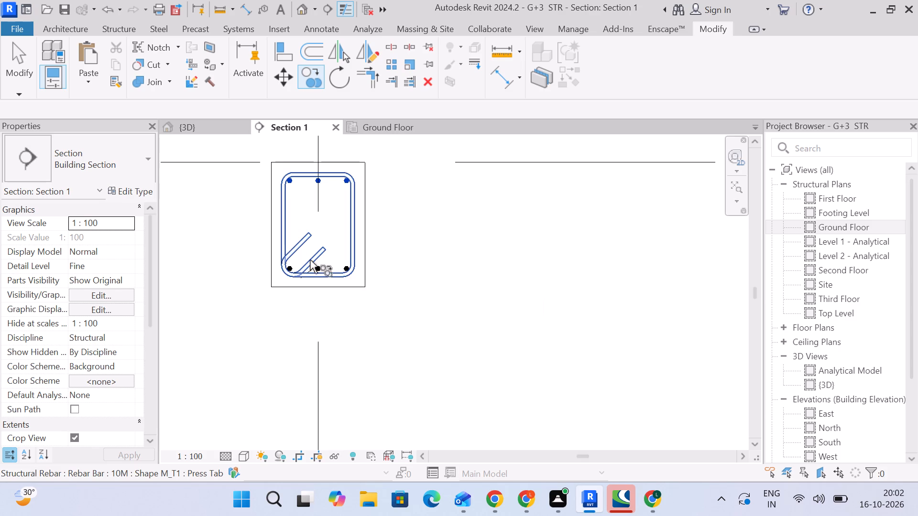
scroll(319, 266, up, 10)
ctrl+click(284, 238)
scroll(327, 250, down, 7)
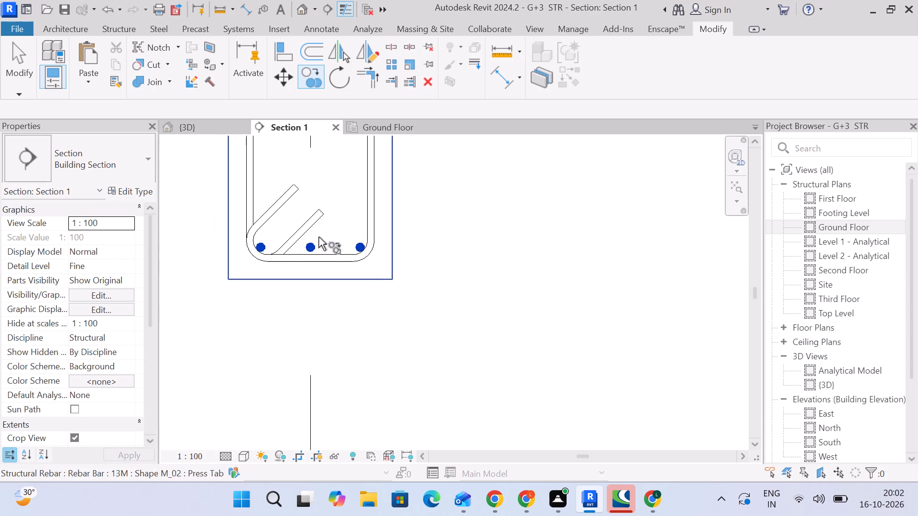
scroll(318, 237, down, 5)
middle_drag(397, 264, 392, 271)
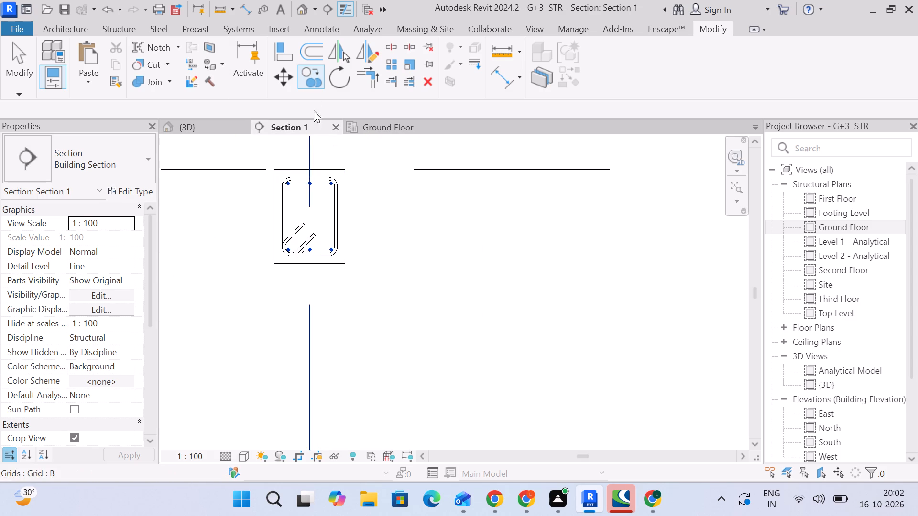
click(315, 78)
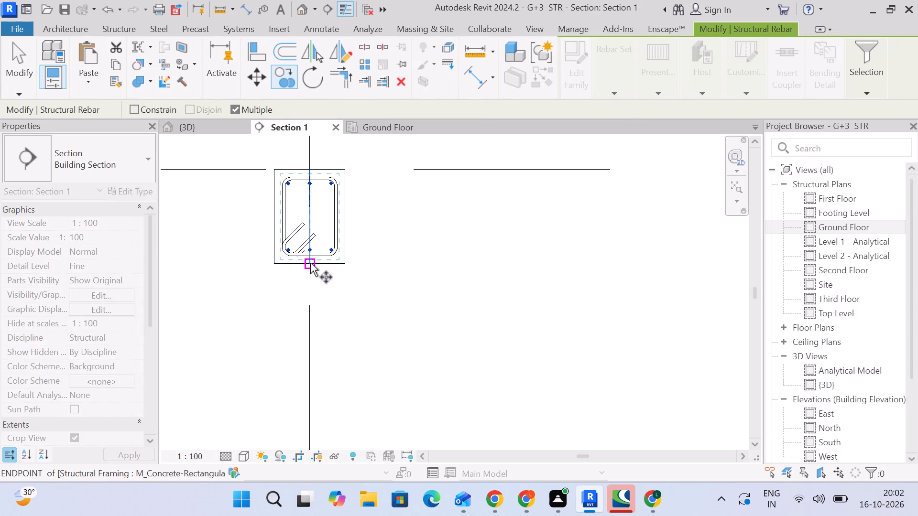
click(310, 263)
scroll(525, 287, down, 5)
middle_drag(620, 301, 405, 289)
scroll(459, 285, up, 5)
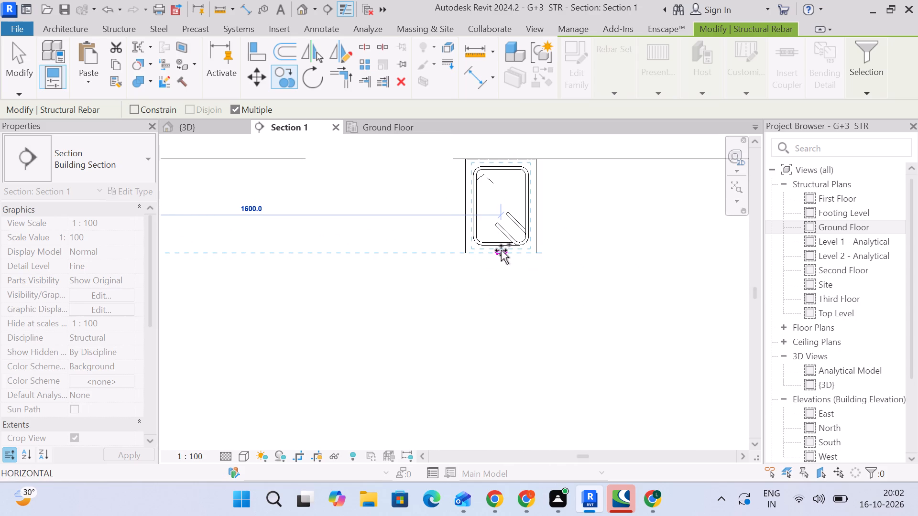
click(500, 251)
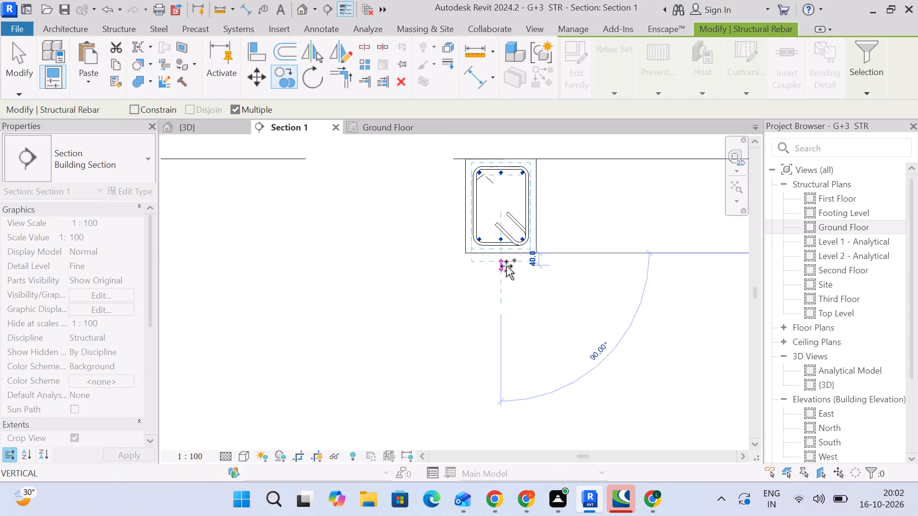
click(21, 61)
Examine how the copied 13M bars sit inside the short beam's stirrups in the cross-section.
scroll(509, 235, up, 9)
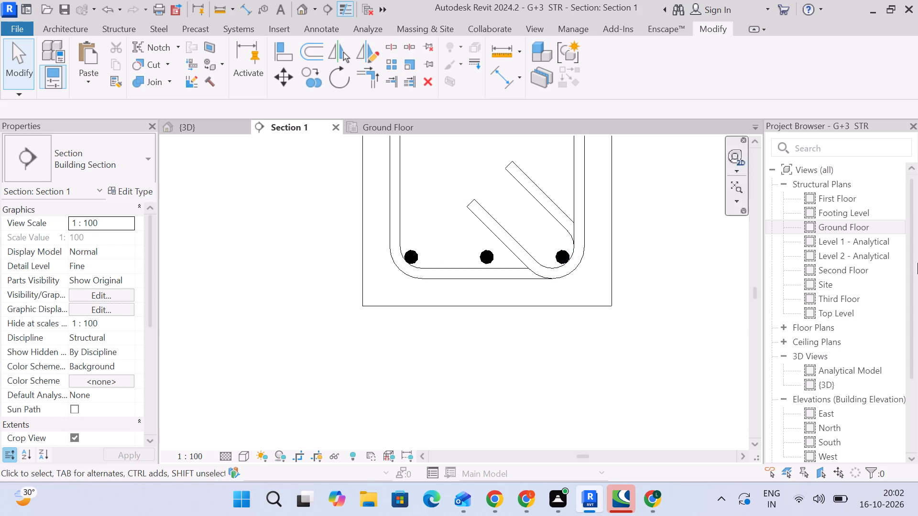
scroll(374, 241, down, 5)
middle_drag(504, 261, 469, 328)
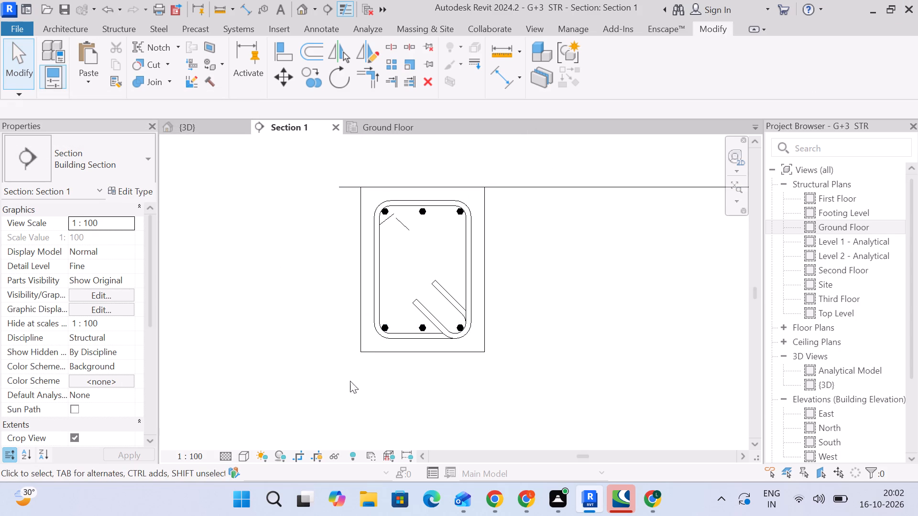
scroll(334, 289, up, 3)
middle_drag(563, 354, 509, 333)
scroll(563, 354, up, 1)
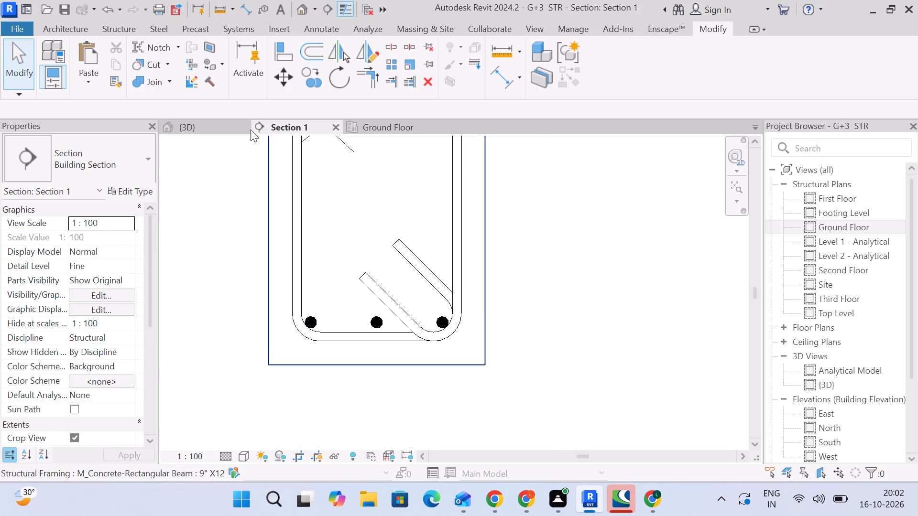
Isolate a copied 13M bar set running through the short beam with a selection box in the 3D view and orient to the front.
click(226, 129)
scroll(460, 365, down, 7)
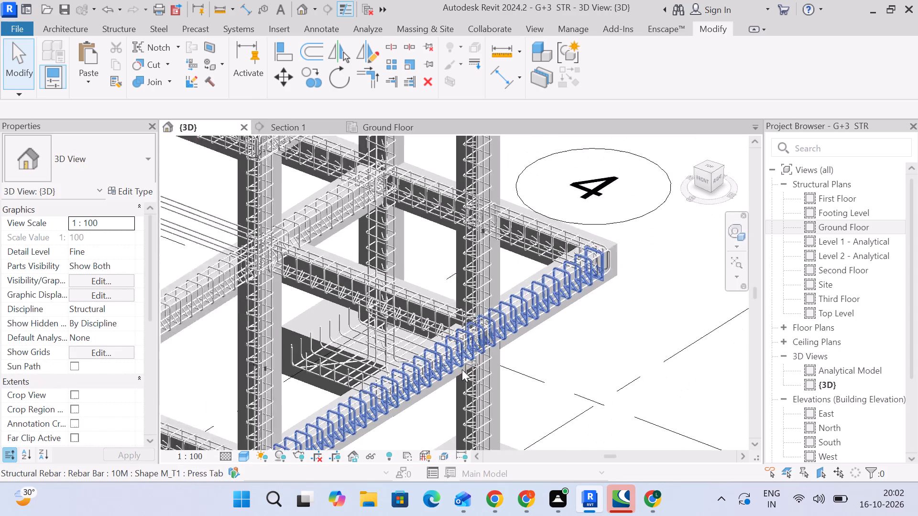
scroll(462, 369, down, 1)
click(289, 277)
scroll(289, 277, down, 4)
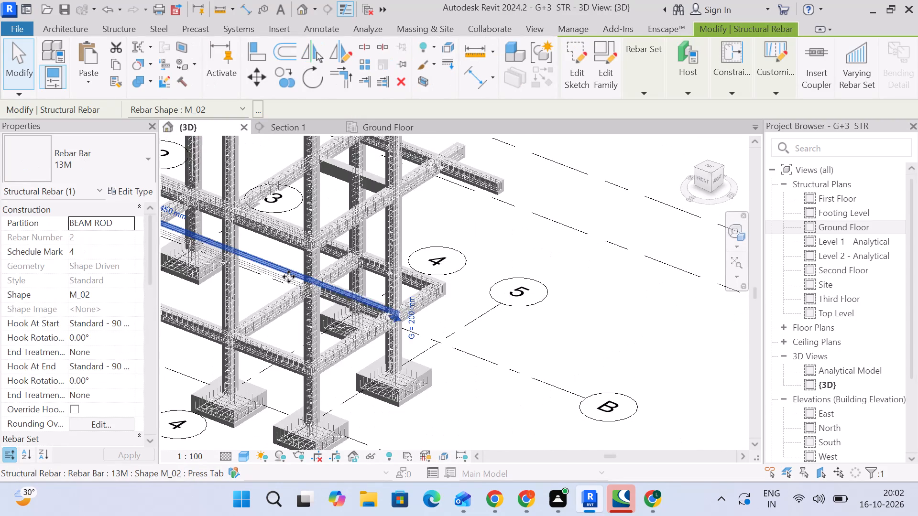
scroll(289, 280, down, 12)
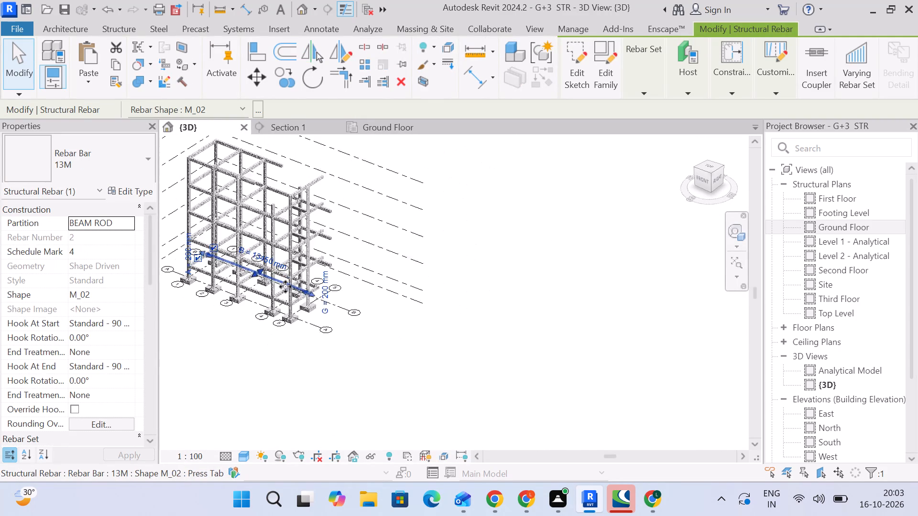
click(429, 87)
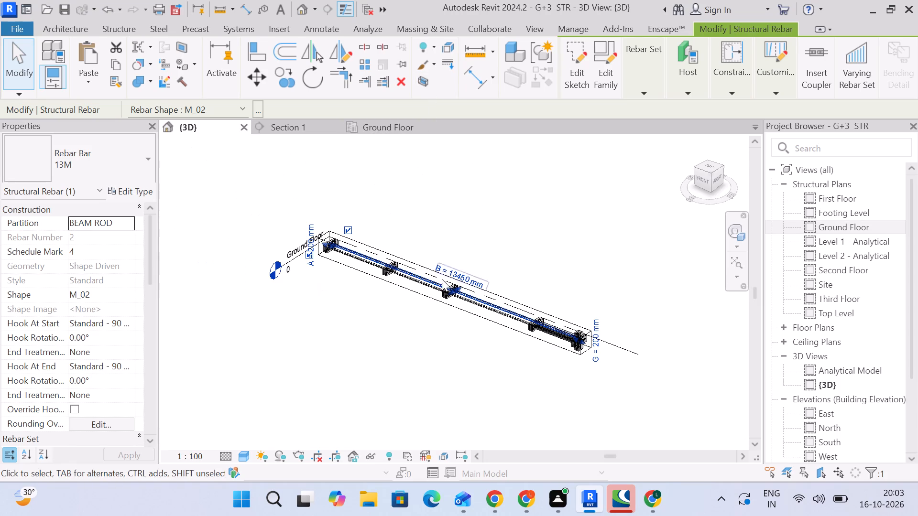
click(709, 178)
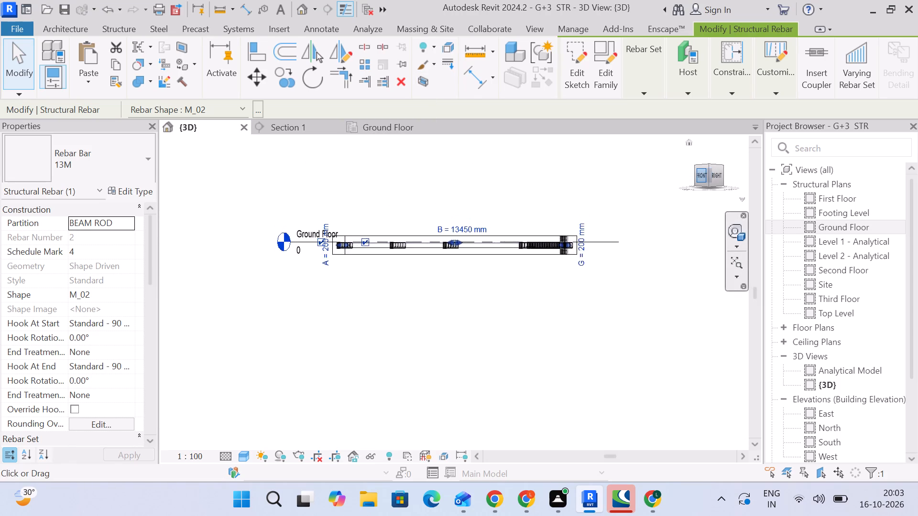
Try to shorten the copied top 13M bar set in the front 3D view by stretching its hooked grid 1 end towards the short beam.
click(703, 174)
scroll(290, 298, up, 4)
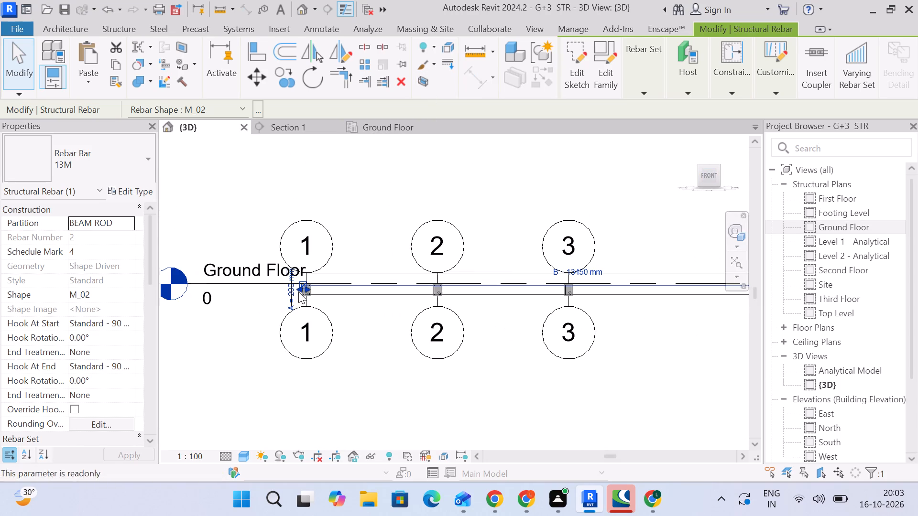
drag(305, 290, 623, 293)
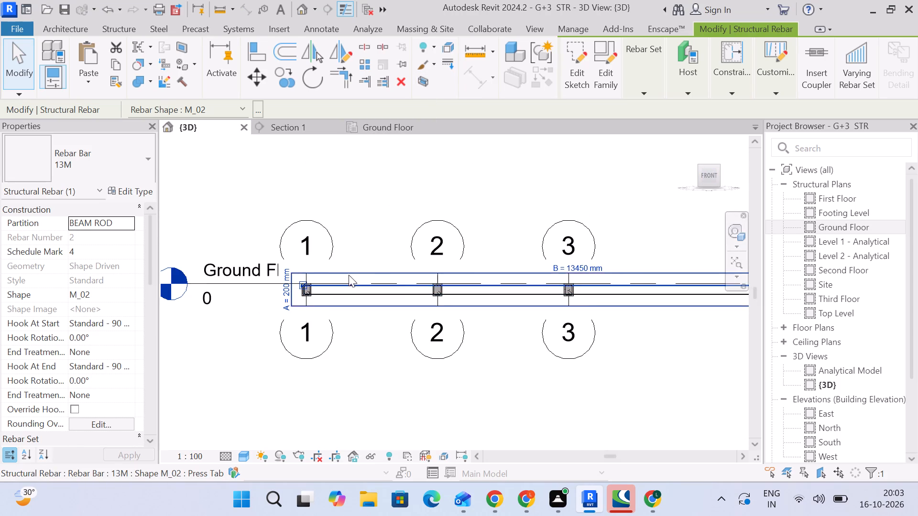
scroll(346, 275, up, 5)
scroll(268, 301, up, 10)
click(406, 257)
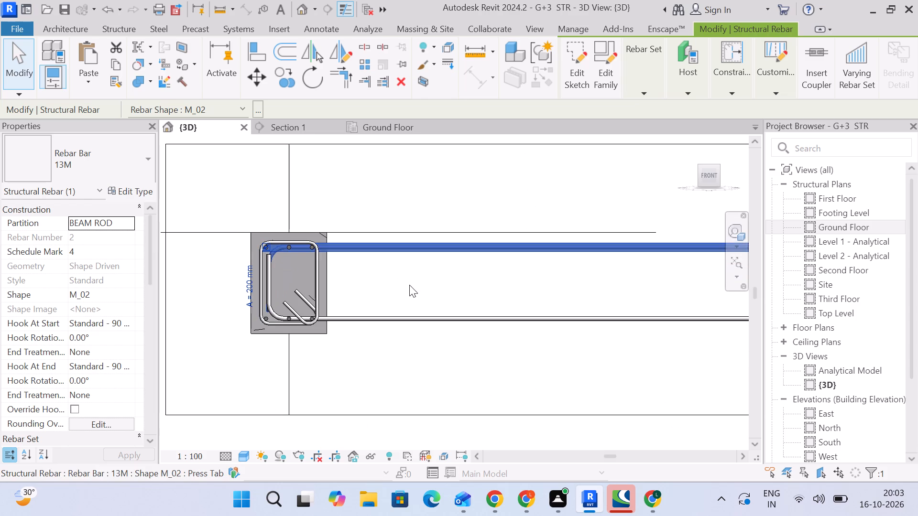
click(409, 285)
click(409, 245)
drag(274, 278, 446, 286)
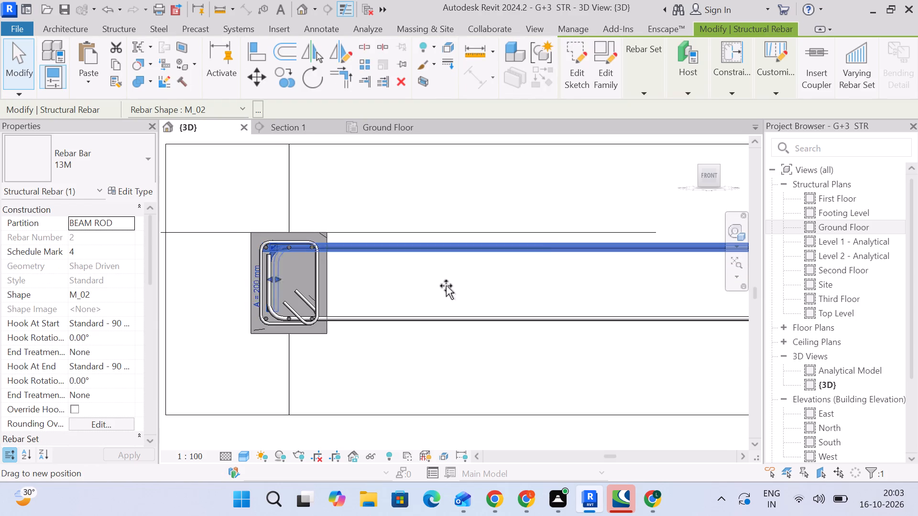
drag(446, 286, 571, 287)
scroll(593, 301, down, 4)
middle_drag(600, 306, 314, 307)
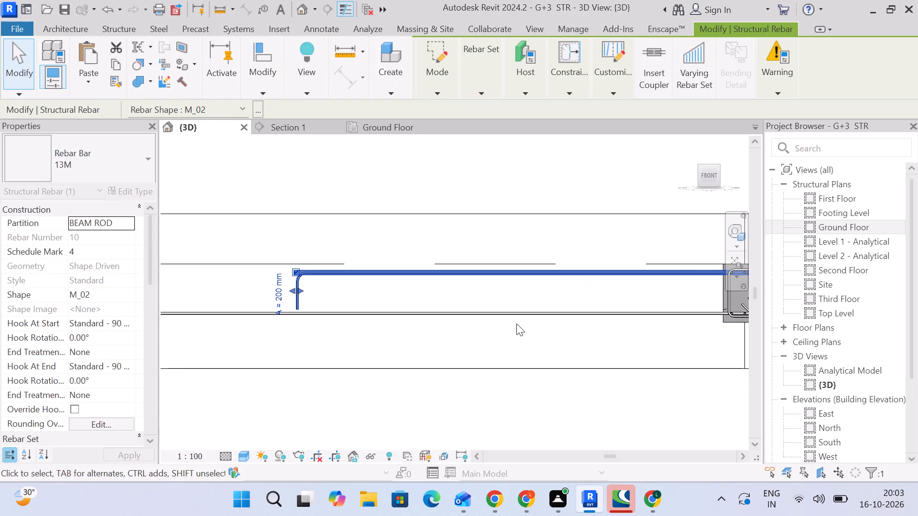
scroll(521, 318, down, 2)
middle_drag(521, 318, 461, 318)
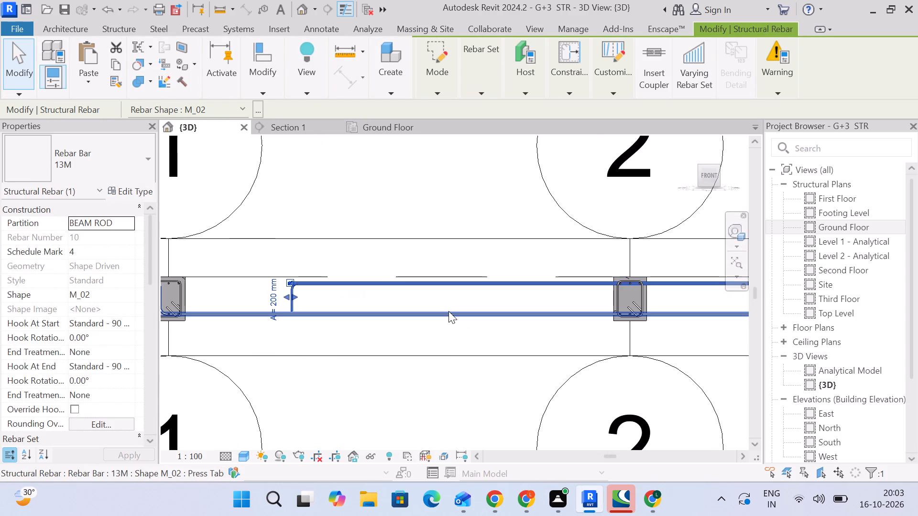
Delete the copied top and bottom 13M bar sets running along the grid line through the short beam.
key(Delete)
click(457, 316)
key(Delete)
Examine the reinforcement of the short Ground Floor beam between grids 4 and 5 in the front 3D view.
scroll(465, 323, down, 4)
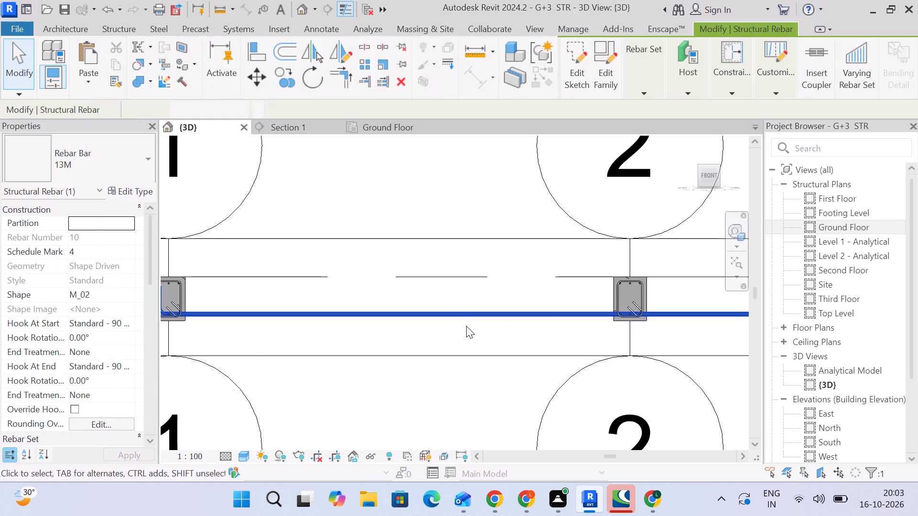
scroll(476, 330, down, 4)
middle_drag(609, 344, 469, 315)
scroll(614, 330, down, 3)
middle_drag(605, 330, 349, 322)
scroll(349, 322, down, 1)
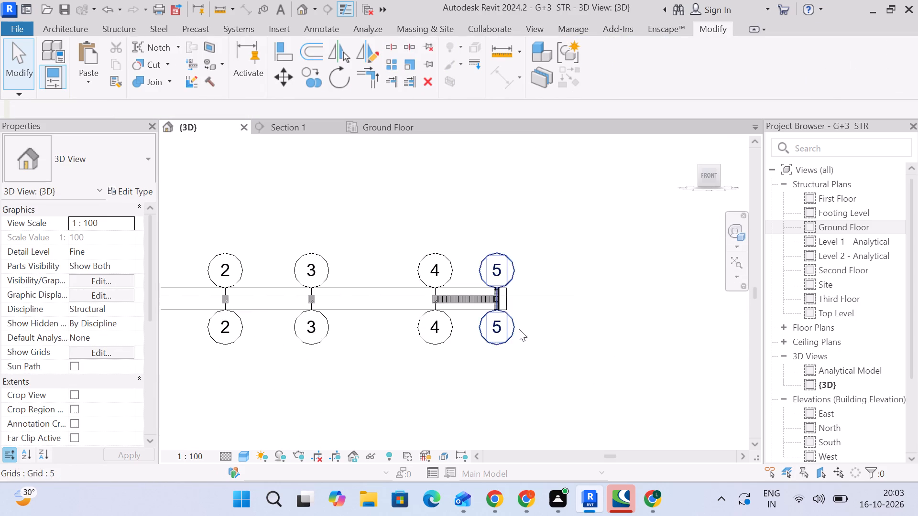
scroll(519, 329, up, 15)
middle_drag(417, 286, 525, 345)
middle_drag(543, 346, 545, 348)
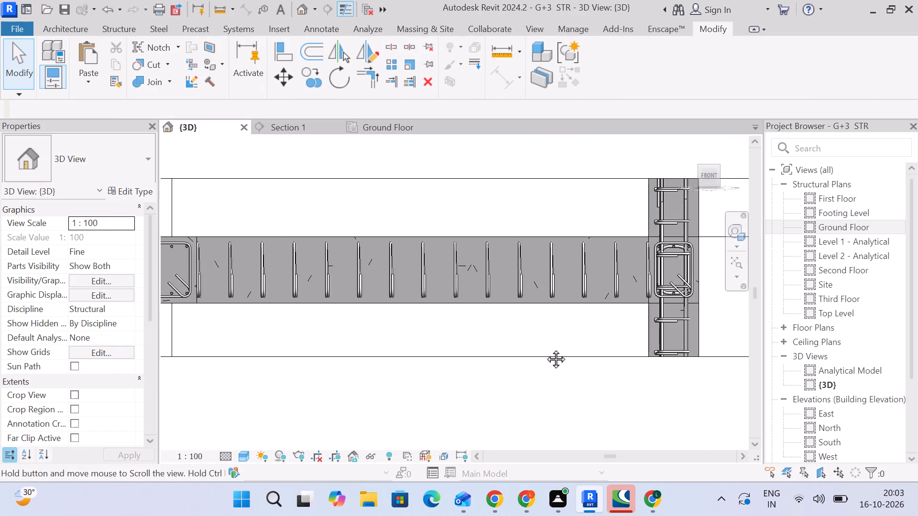
middle_drag(545, 348, 577, 374)
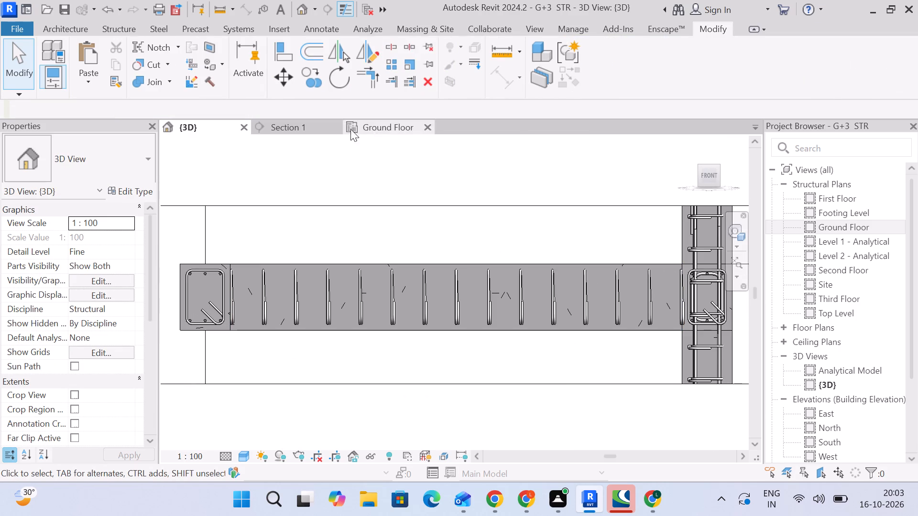
Place a single straight M_00 10M bar, parallel to cover, inside the short beam stirrup's upper right corner in Section 1.
click(311, 129)
scroll(404, 286, down, 5)
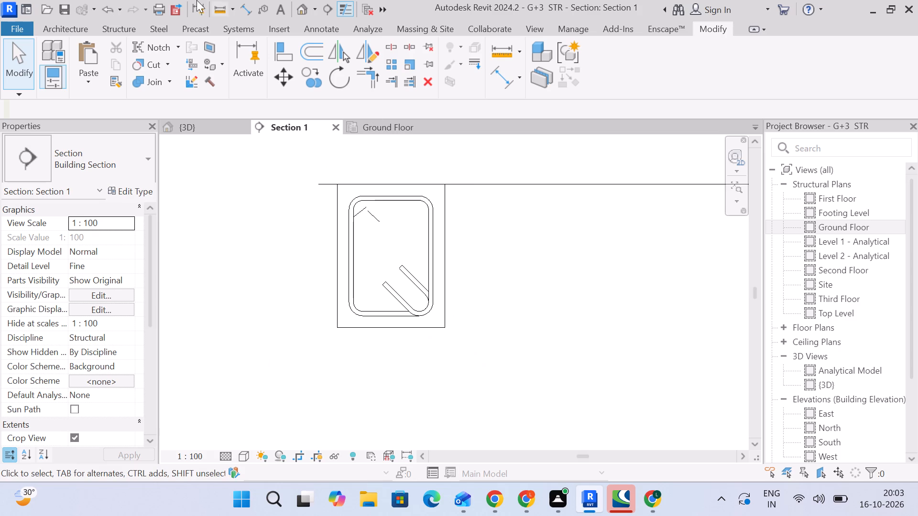
click(115, 32)
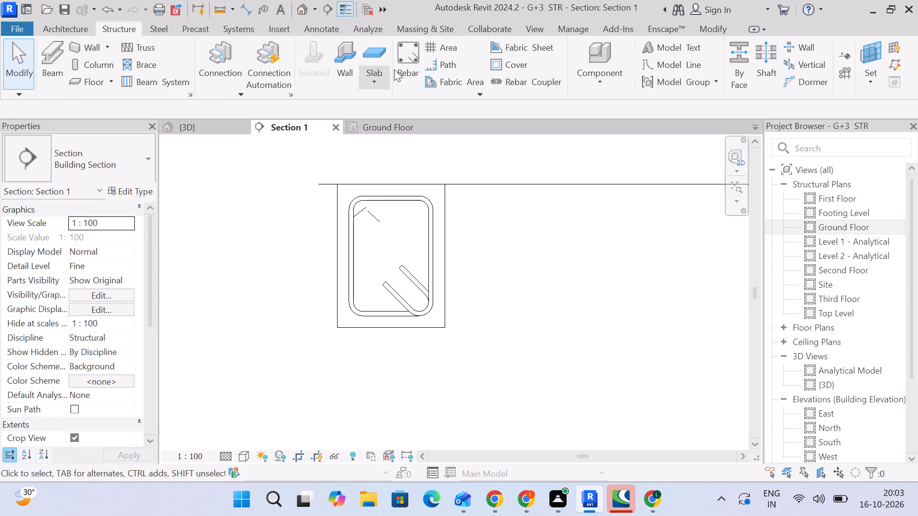
click(397, 69)
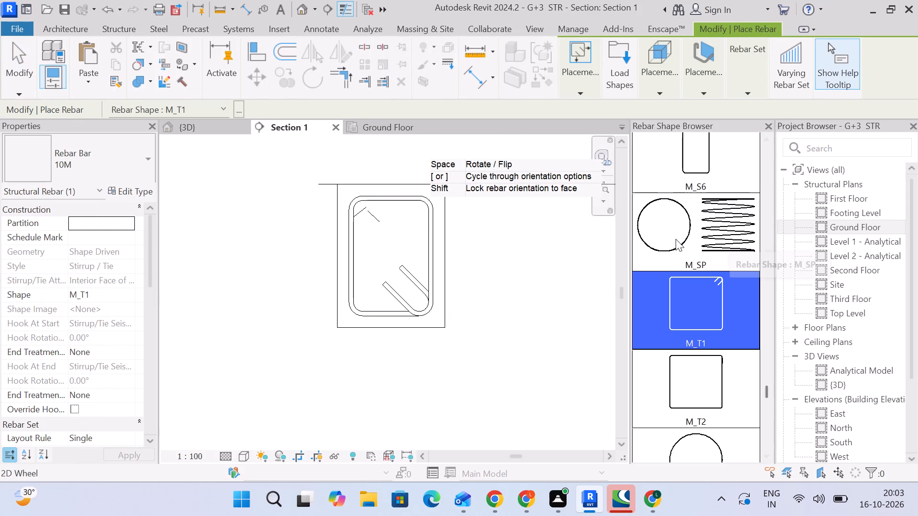
scroll(666, 248, up, 20)
scroll(666, 248, up, 20)
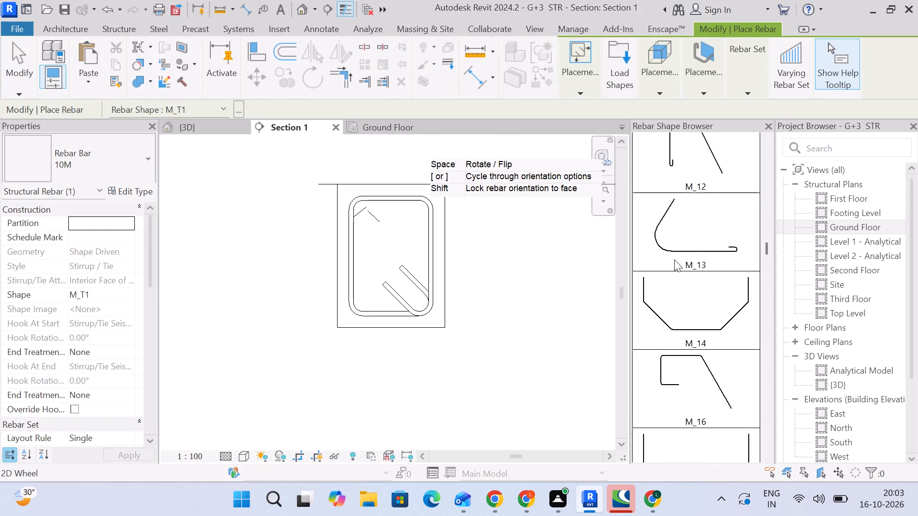
scroll(674, 259, up, 20)
scroll(674, 259, up, 11)
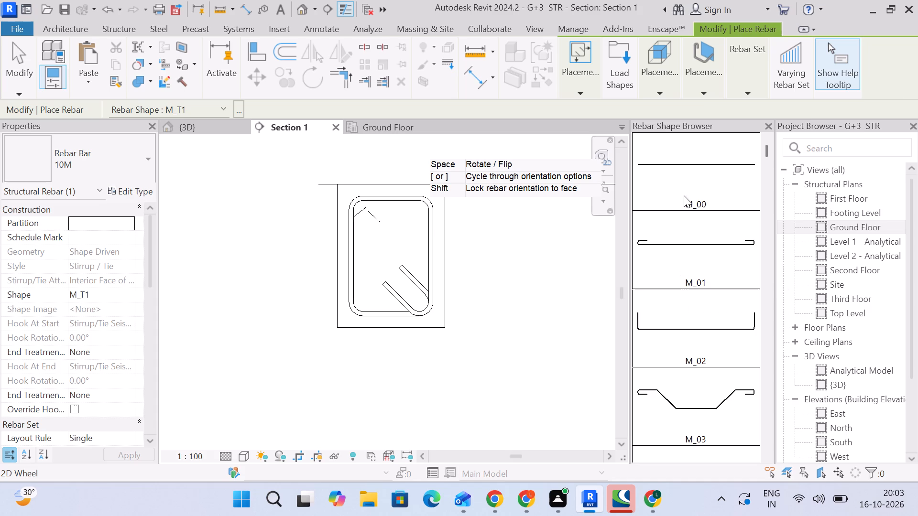
click(679, 163)
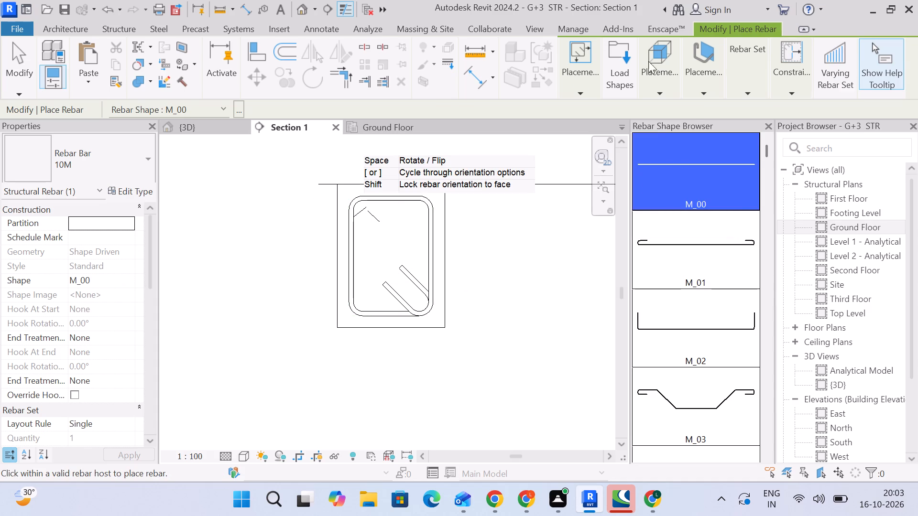
drag(648, 89, 649, 96)
click(669, 132)
click(699, 83)
click(699, 132)
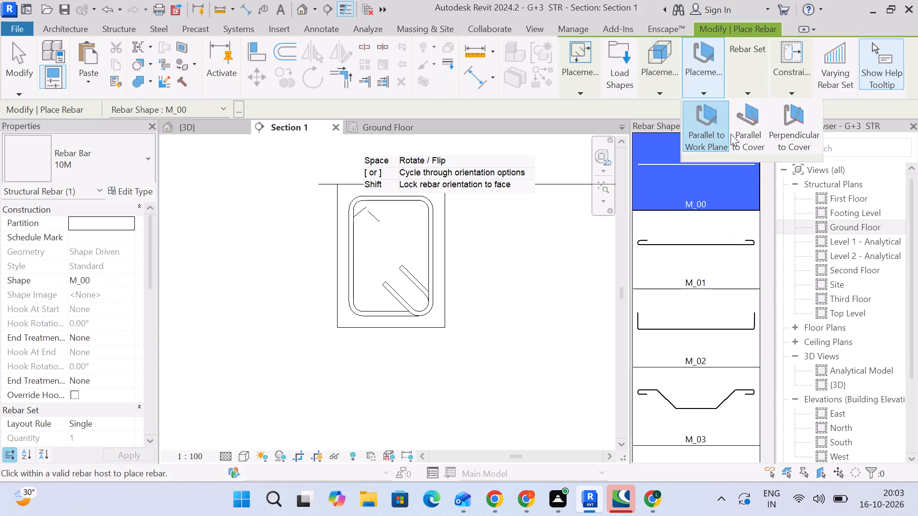
click(731, 134)
scroll(415, 201, up, 4)
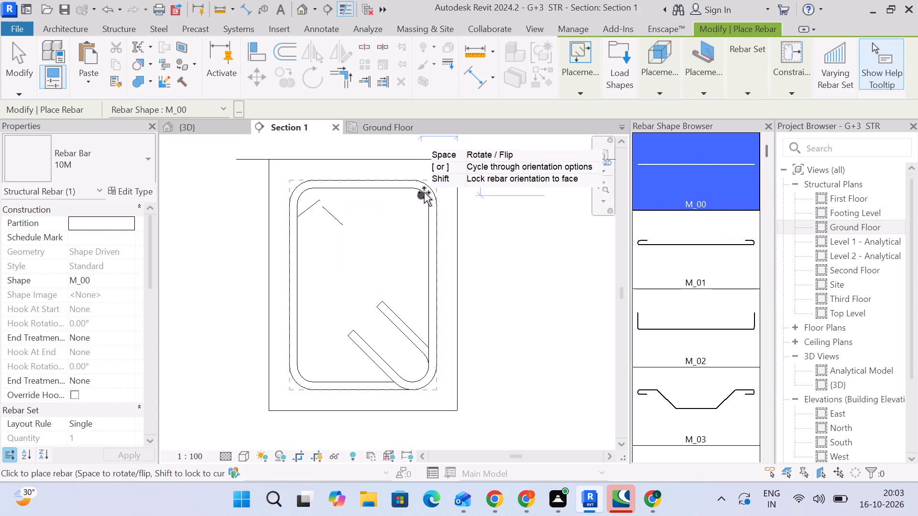
click(424, 192)
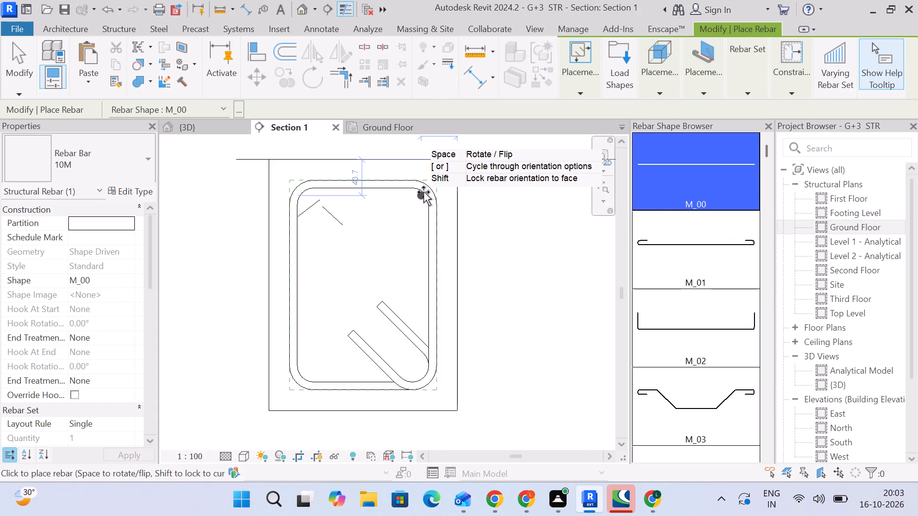
click(32, 64)
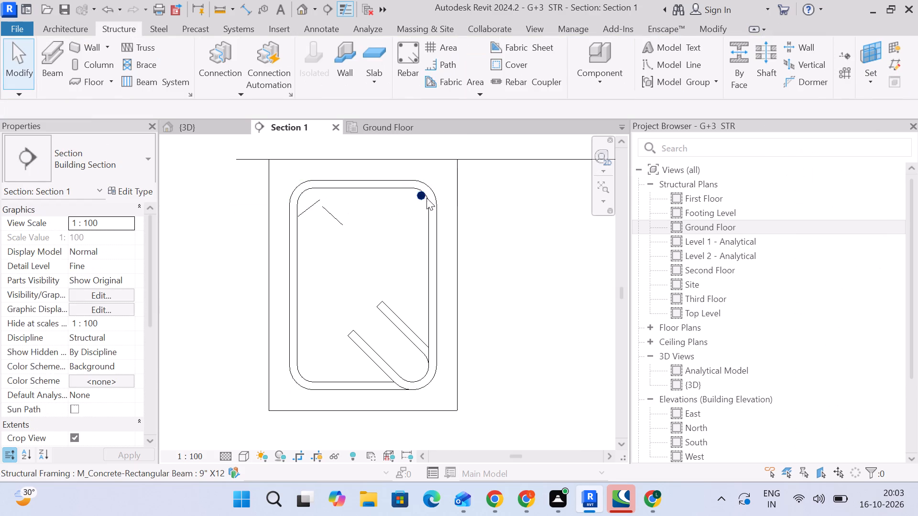
Change the newly placed straight bar's type to 13M.
click(426, 198)
click(97, 155)
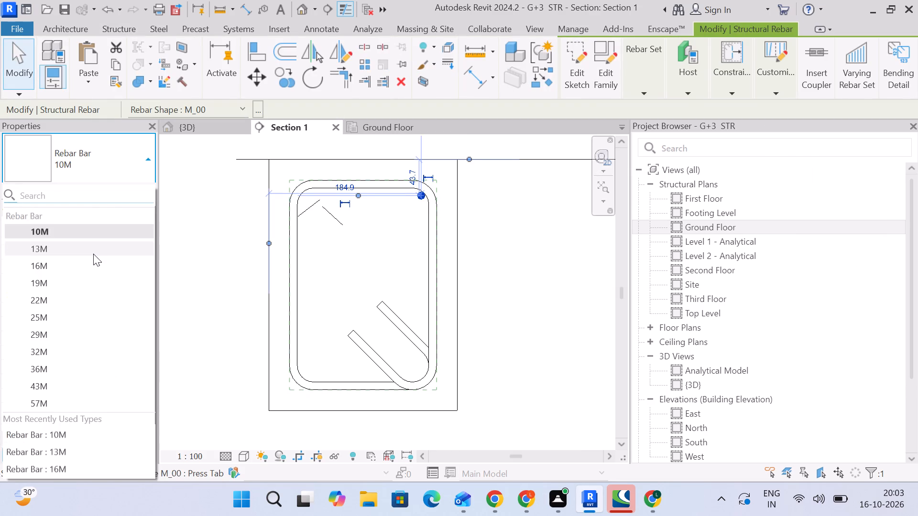
click(92, 255)
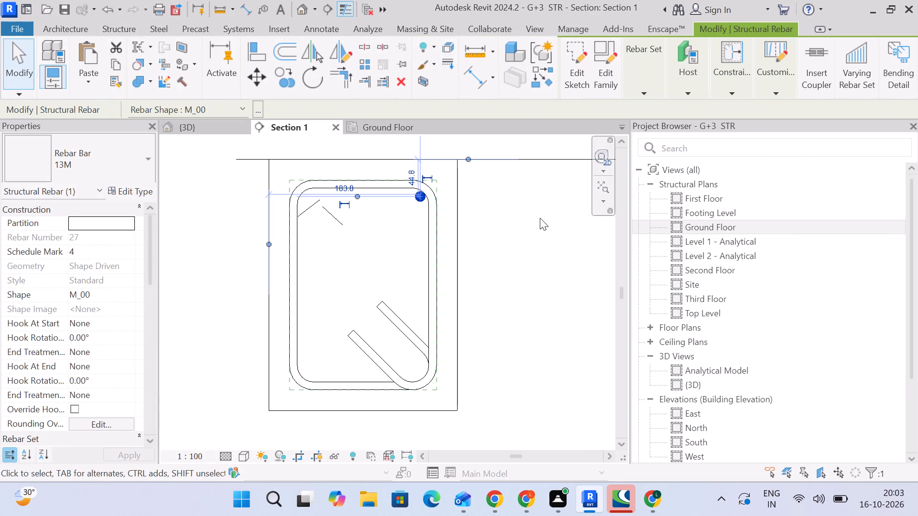
Set the 13M bar's rebar set layout to Fixed Number with a quantity of 3.
drag(644, 87, 644, 93)
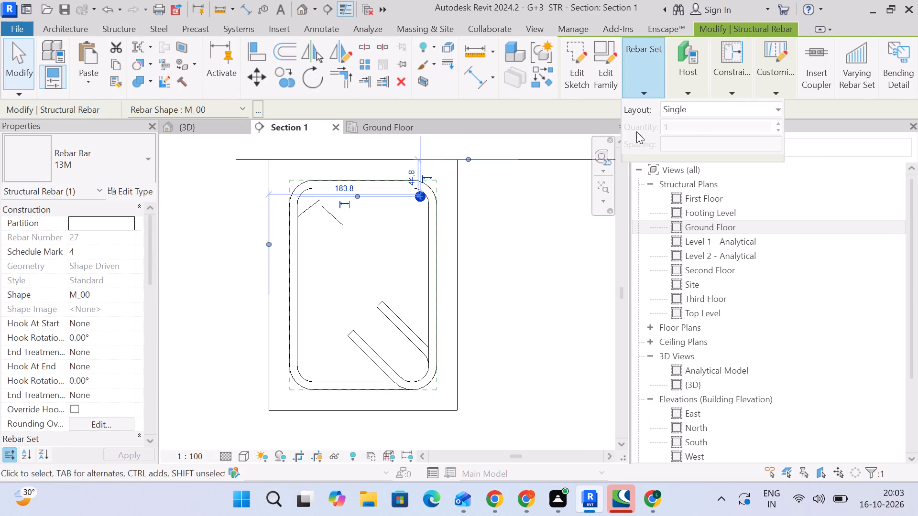
drag(698, 112, 698, 121)
click(711, 109)
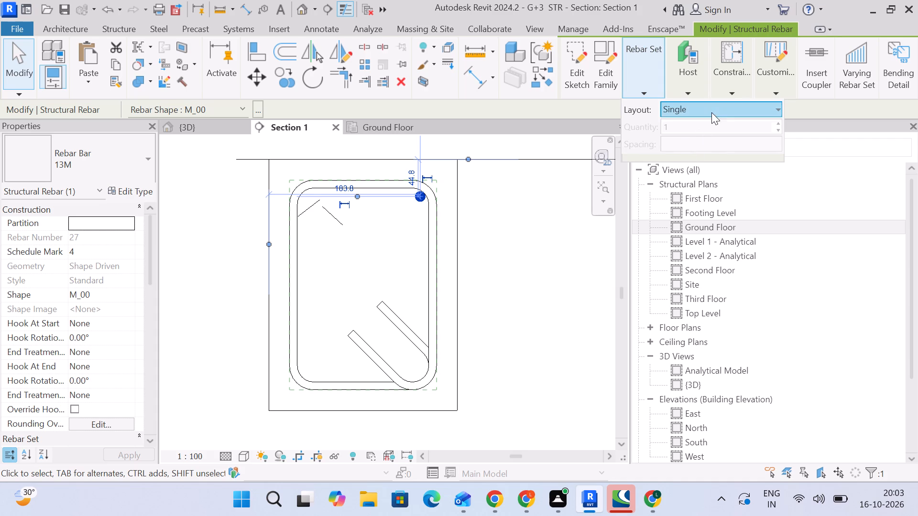
drag(717, 161, 713, 170)
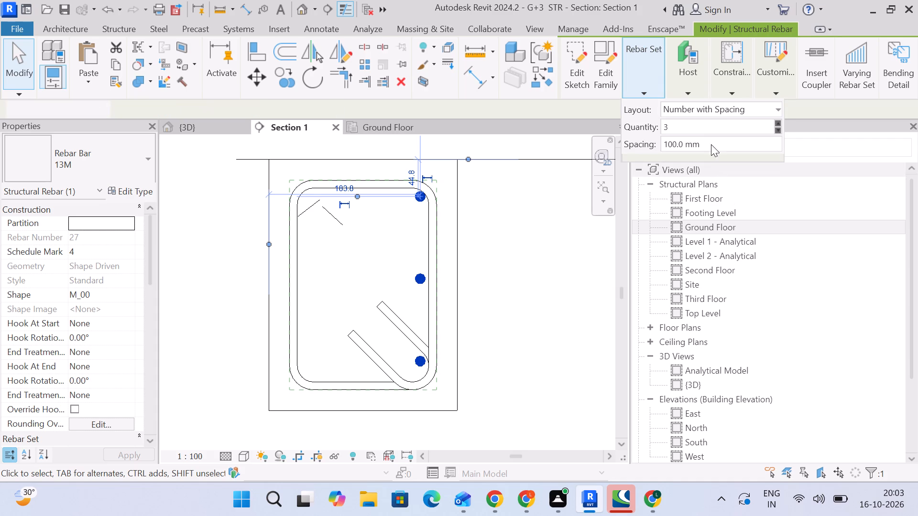
click(733, 108)
drag(487, 86, 486, 88)
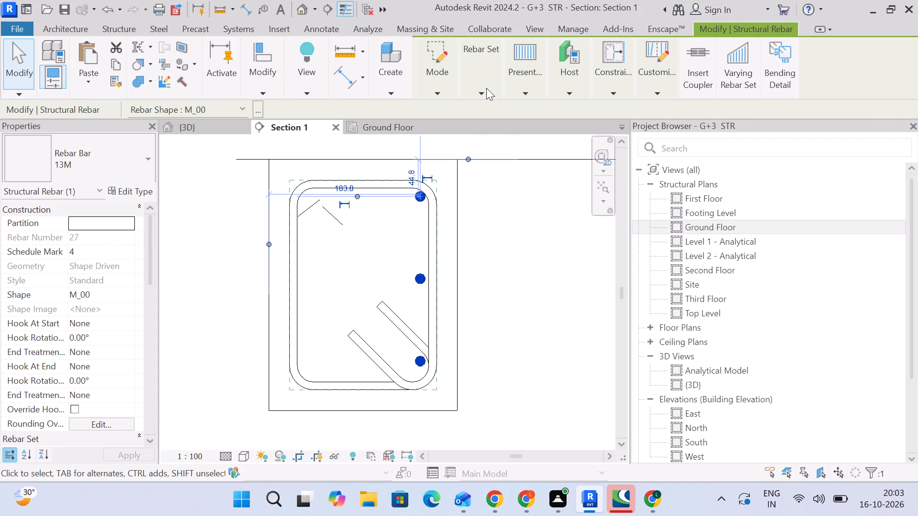
drag(486, 88, 486, 91)
click(587, 110)
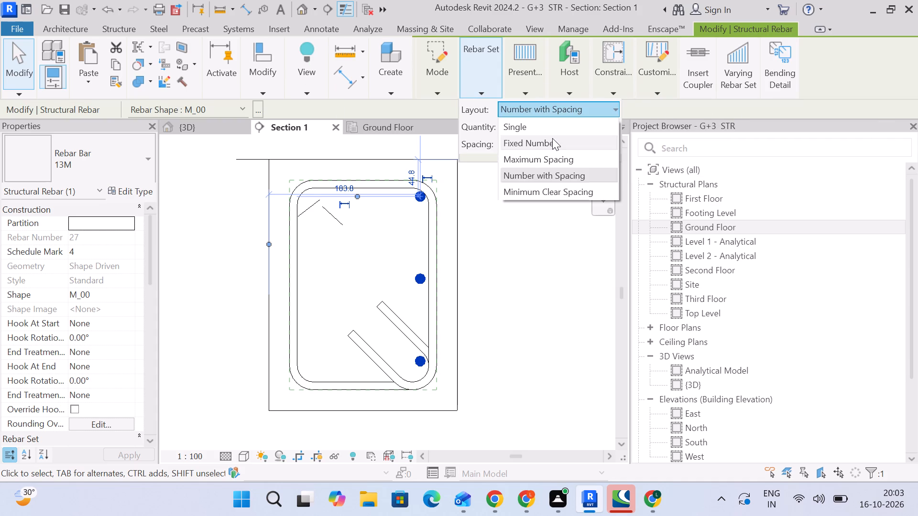
click(552, 139)
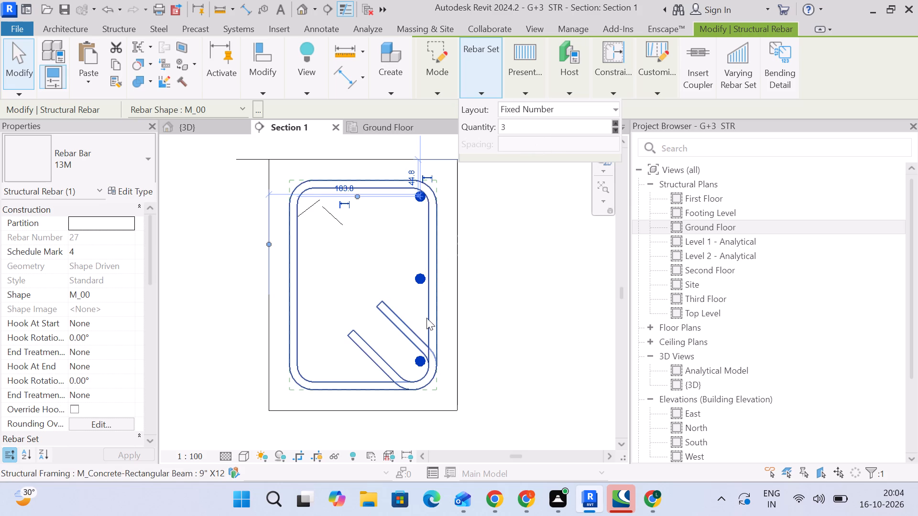
Rotate the three-bar 13M set about its top bar from vertical to horizontal, running along the stirrup's top towards the opposite beam side.
click(272, 92)
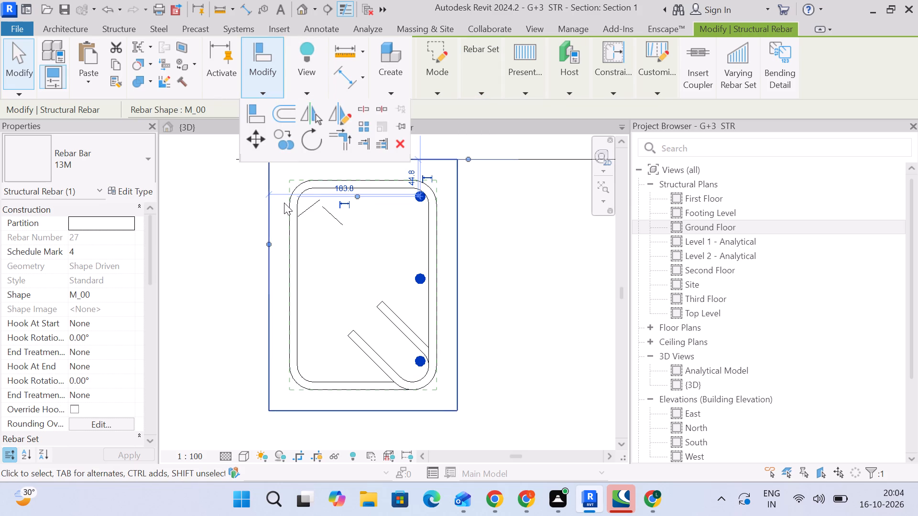
click(306, 138)
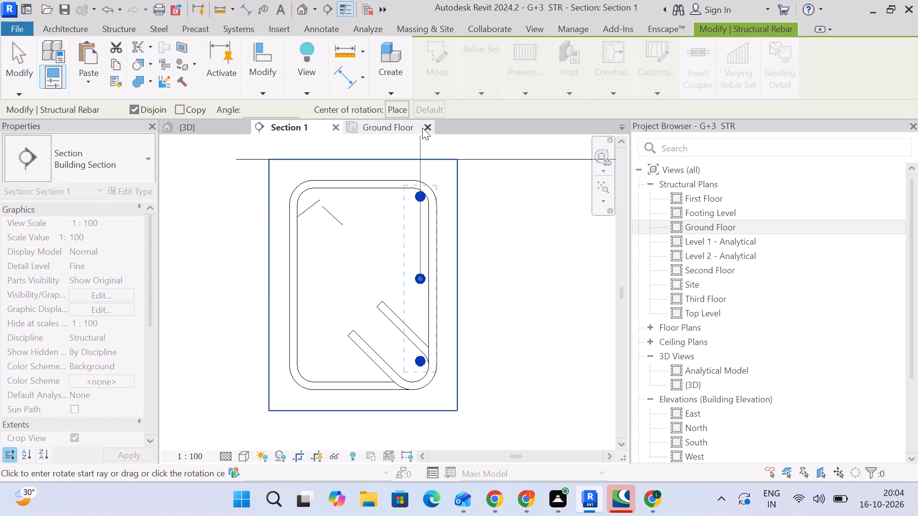
click(390, 110)
scroll(420, 193, up, 5)
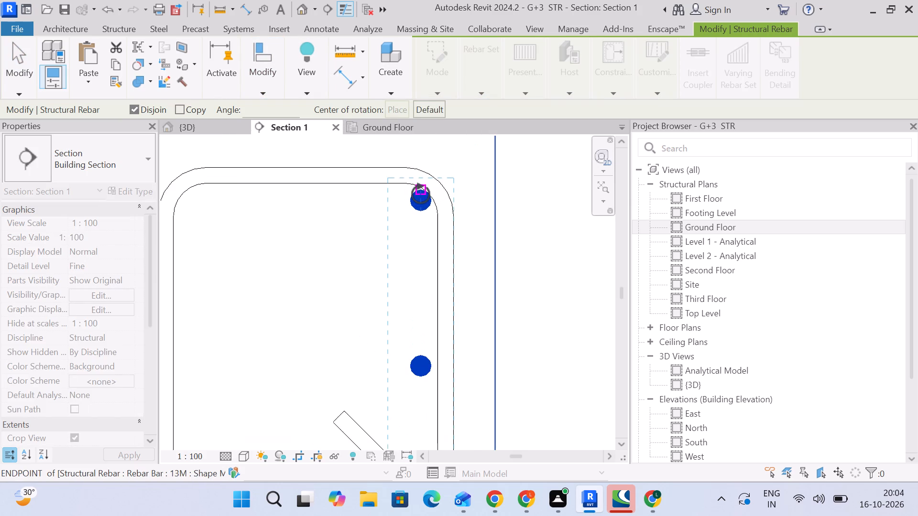
click(423, 199)
scroll(426, 247, down, 5)
middle_drag(425, 253, 428, 167)
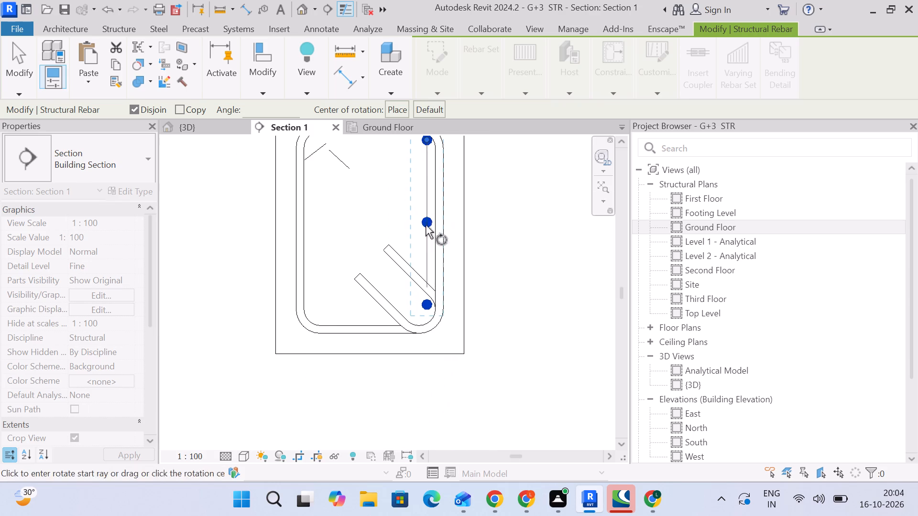
scroll(428, 313, up, 5)
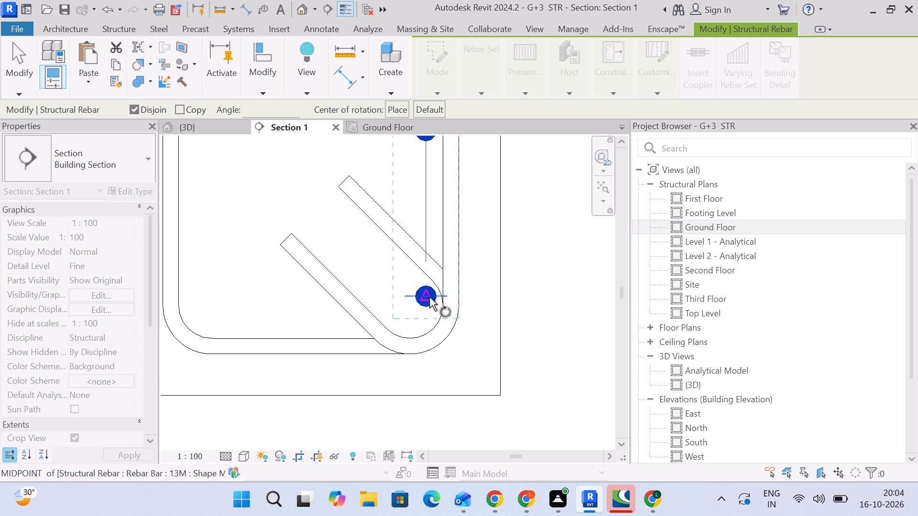
click(429, 297)
scroll(287, 254, down, 5)
middle_drag(287, 254, 390, 384)
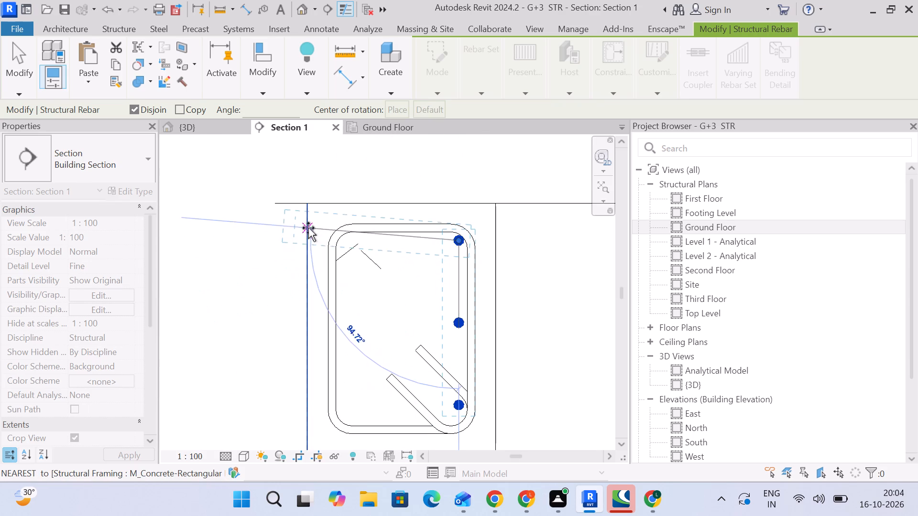
click(261, 240)
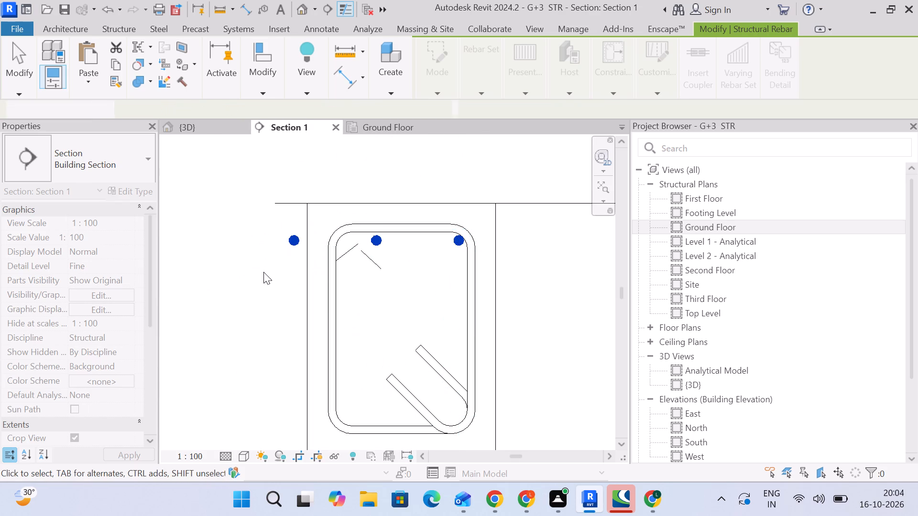
Shrink the top three-bar 13M set in Section 1 so its outer bar sits inside the stirrup's opposite upper corner.
click(4, 79)
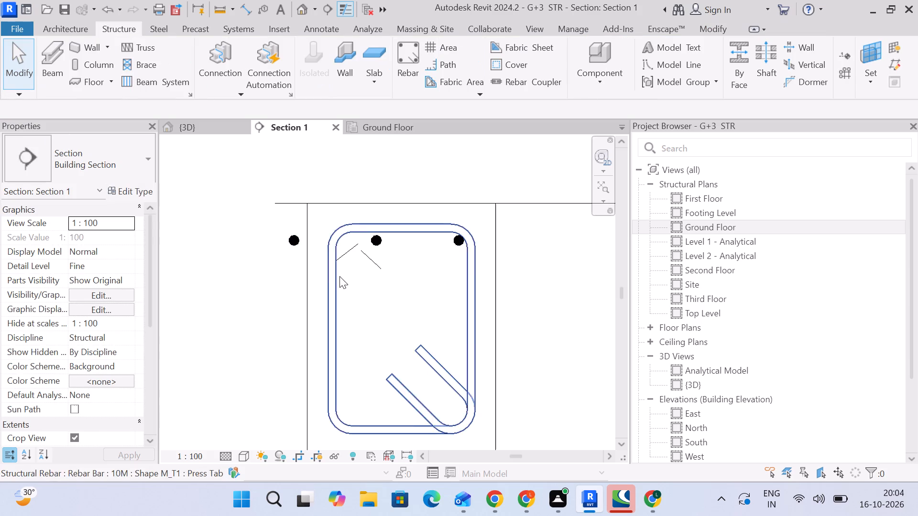
click(289, 236)
drag(289, 238, 331, 246)
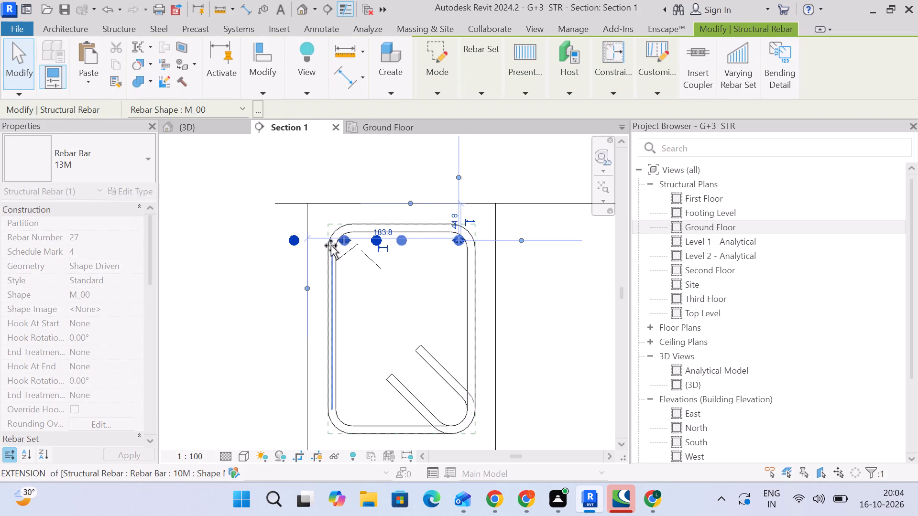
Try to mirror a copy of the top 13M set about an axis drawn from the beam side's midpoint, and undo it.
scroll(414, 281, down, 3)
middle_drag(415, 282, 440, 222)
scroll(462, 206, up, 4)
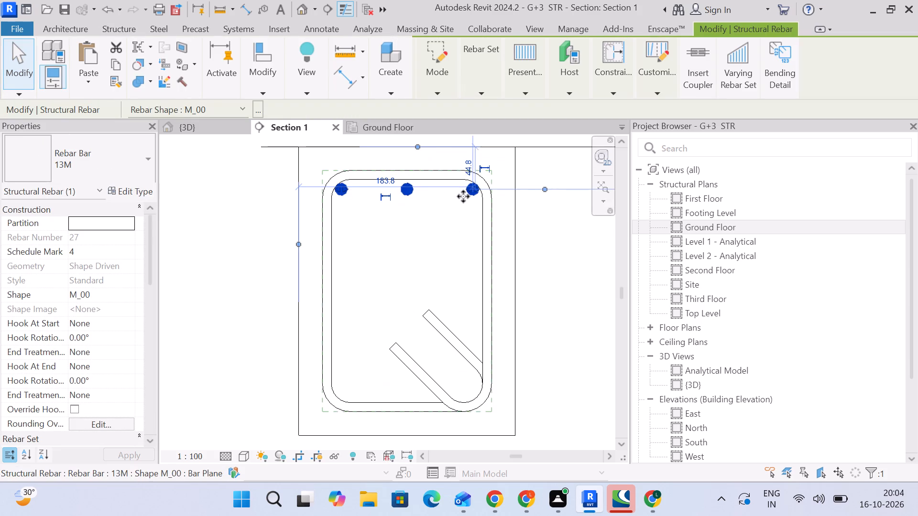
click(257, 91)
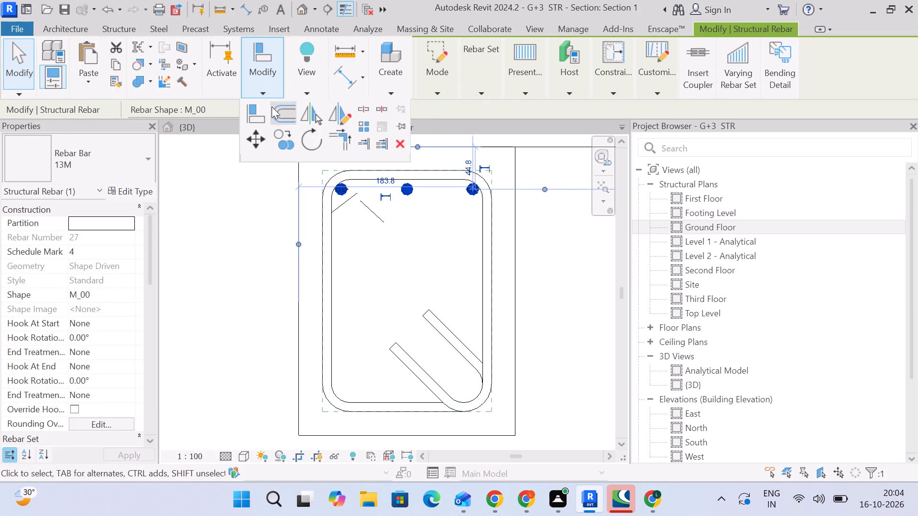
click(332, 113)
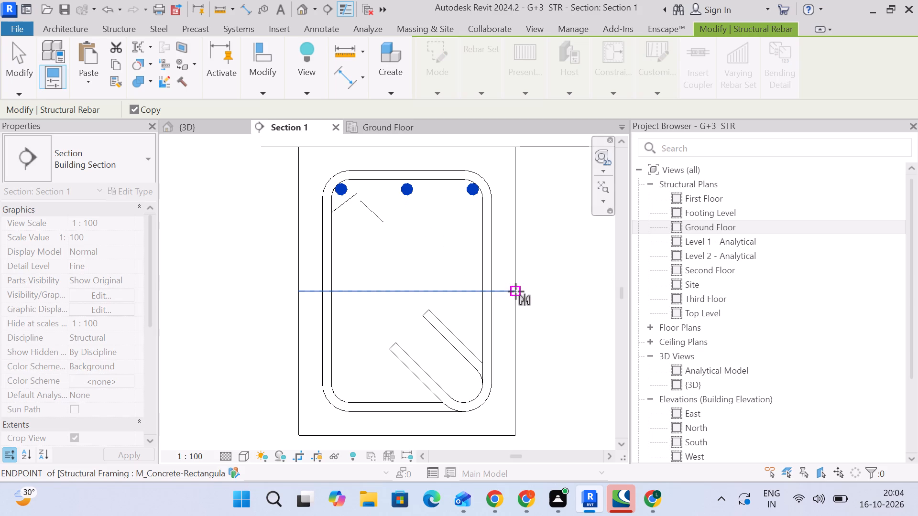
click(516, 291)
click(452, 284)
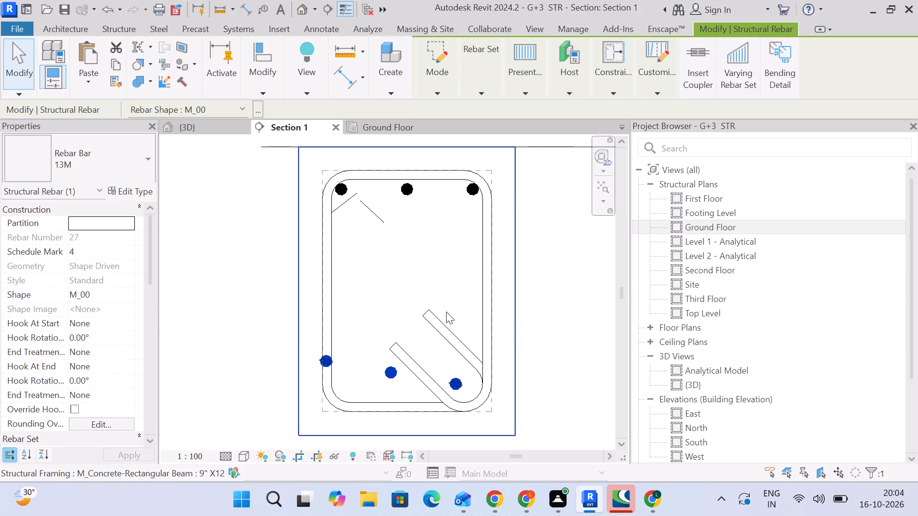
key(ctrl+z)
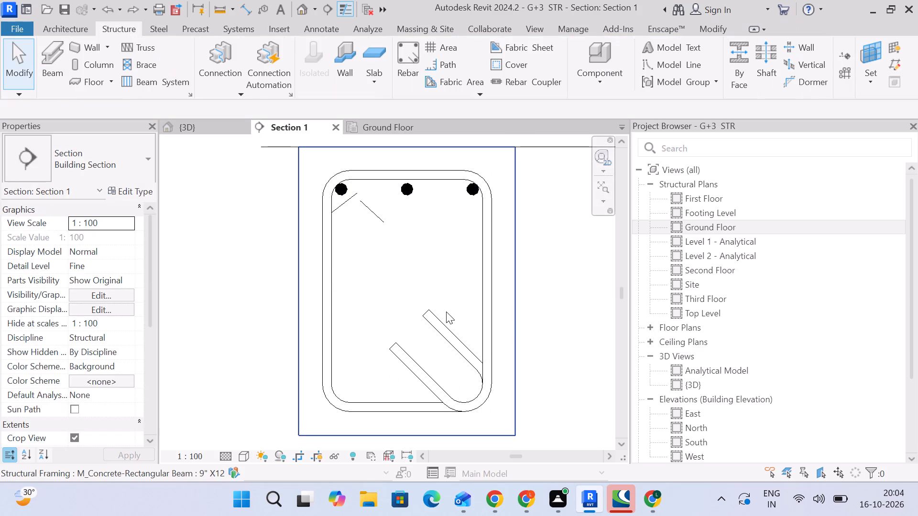
Mirror a copy of the top 13M set to the stirrup's bottom, about a horizontal axis drawn through the beam section's mid-height.
click(405, 190)
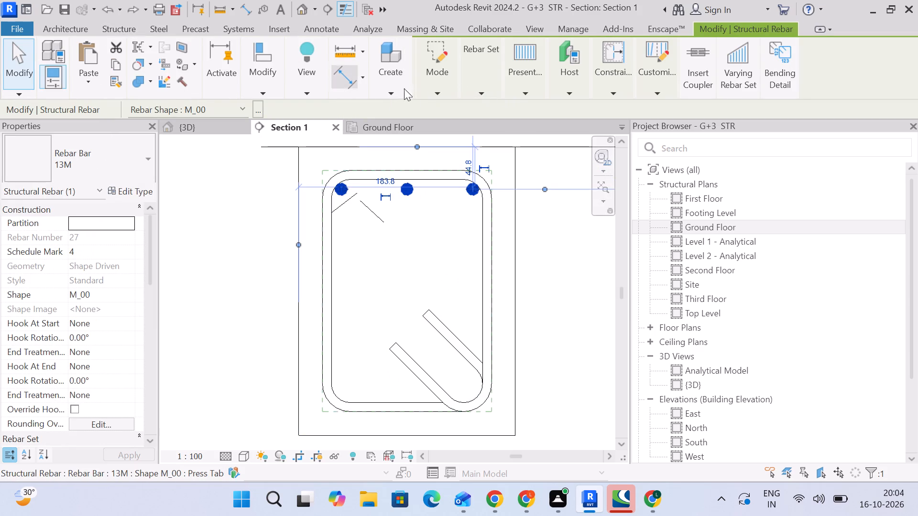
click(280, 86)
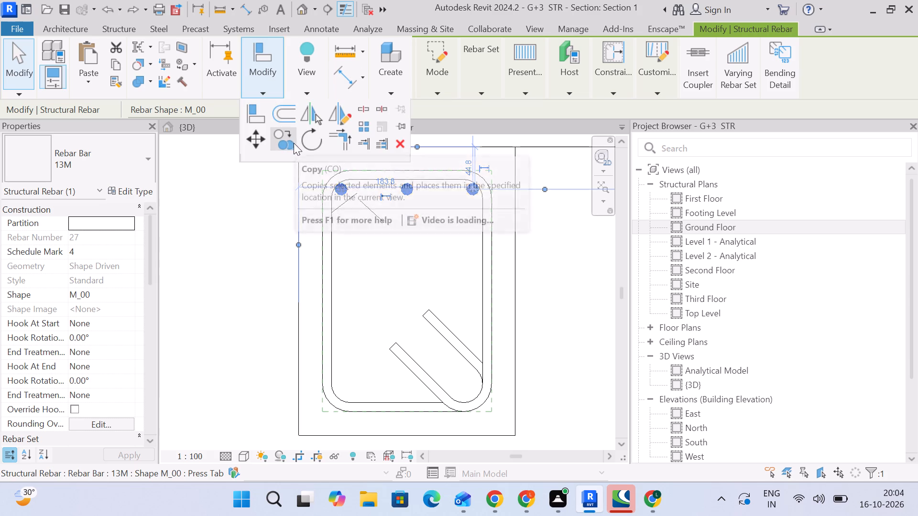
click(346, 113)
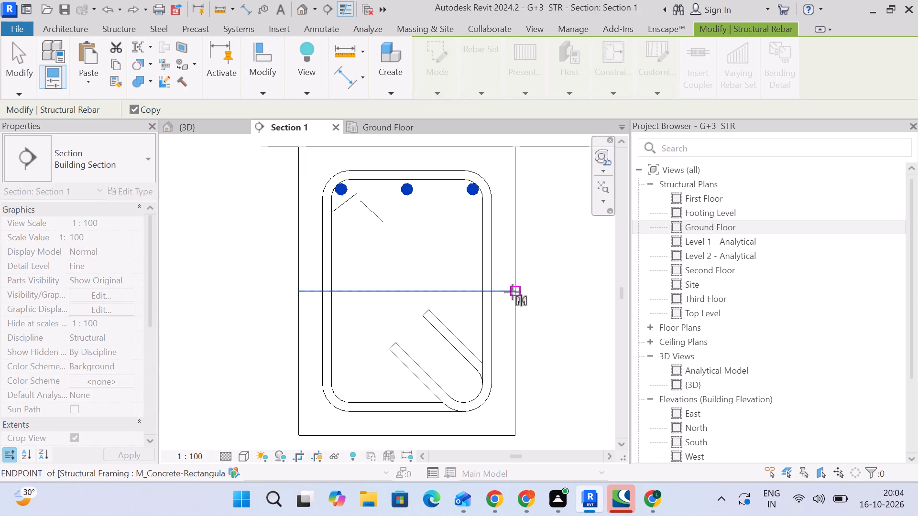
click(515, 291)
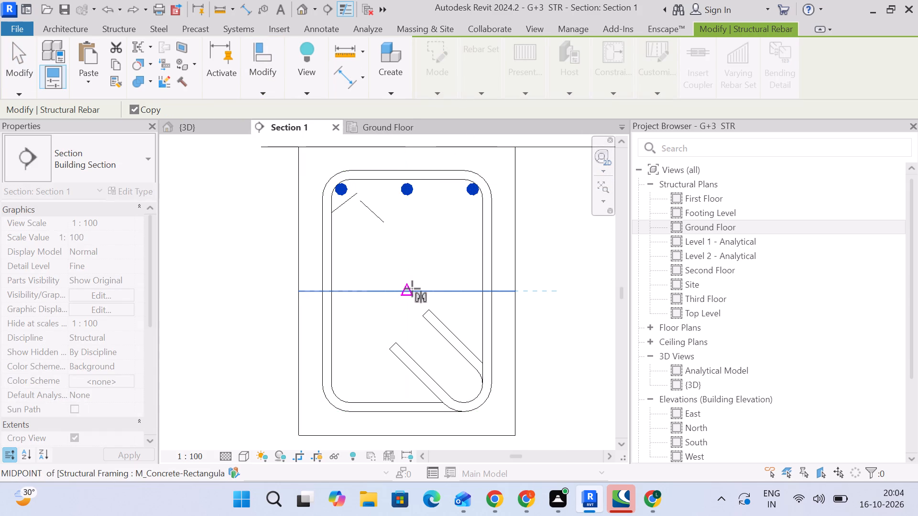
click(408, 290)
scroll(403, 286, down, 3)
middle_drag(404, 289, 389, 263)
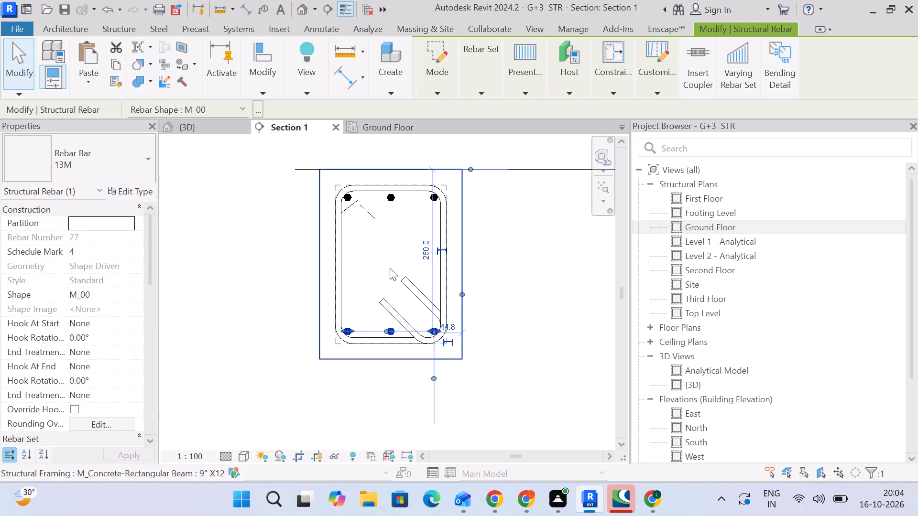
click(12, 69)
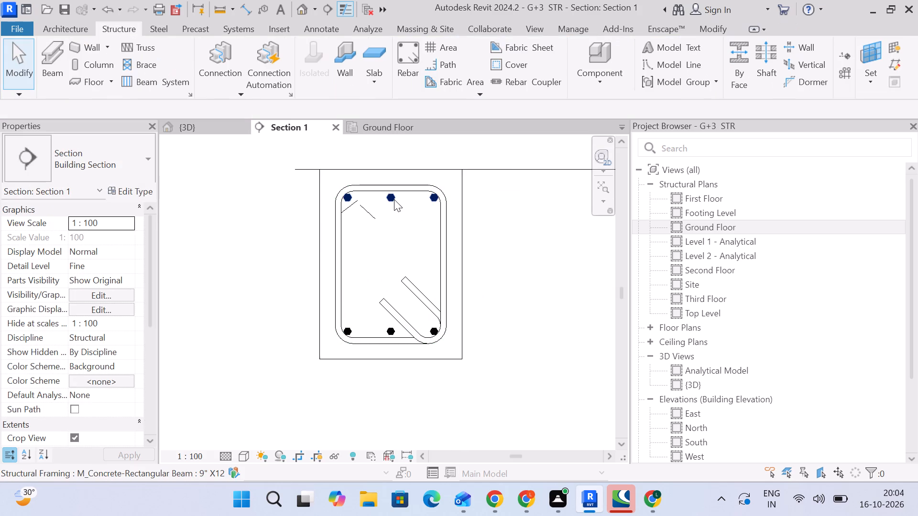
Show only the short beam's stirrups and both 13M sets unobscured in the Ground Floor, Analytical Model and {3D} views.
click(394, 199)
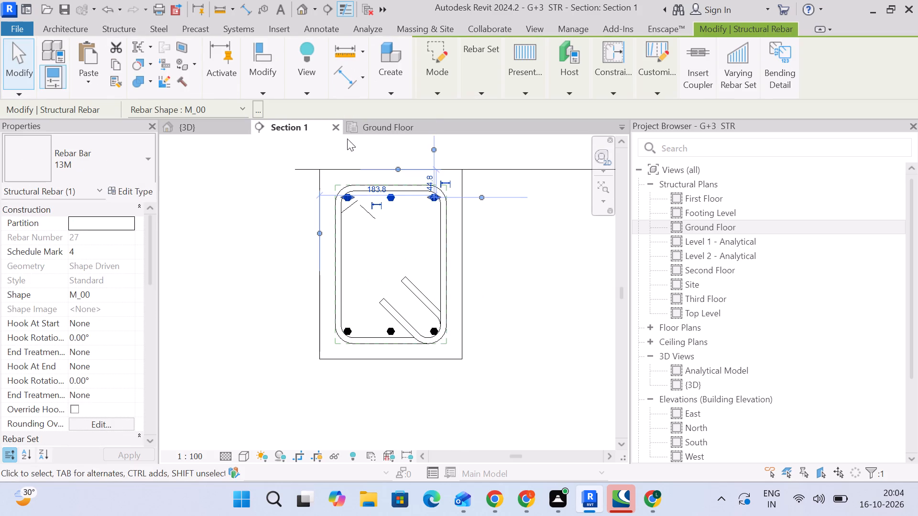
click(382, 126)
scroll(360, 277, up, 14)
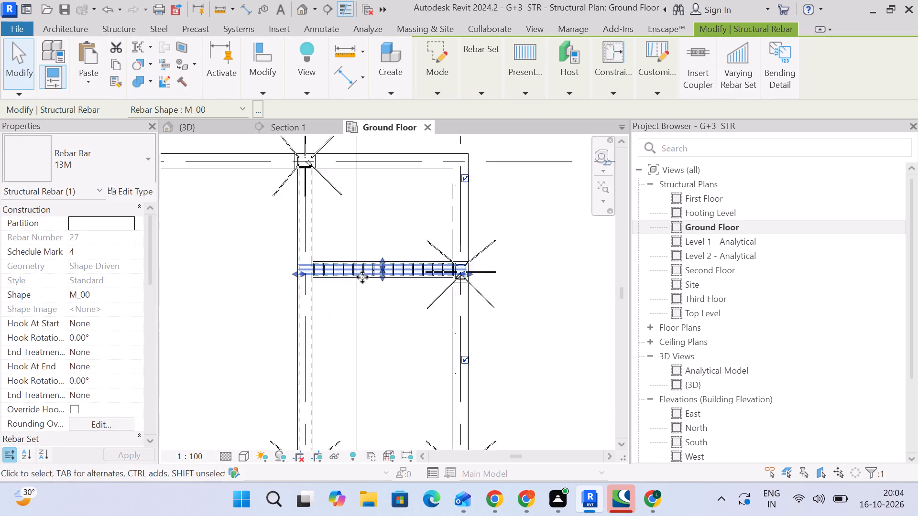
scroll(362, 277, up, 2)
drag(433, 330, 350, 193)
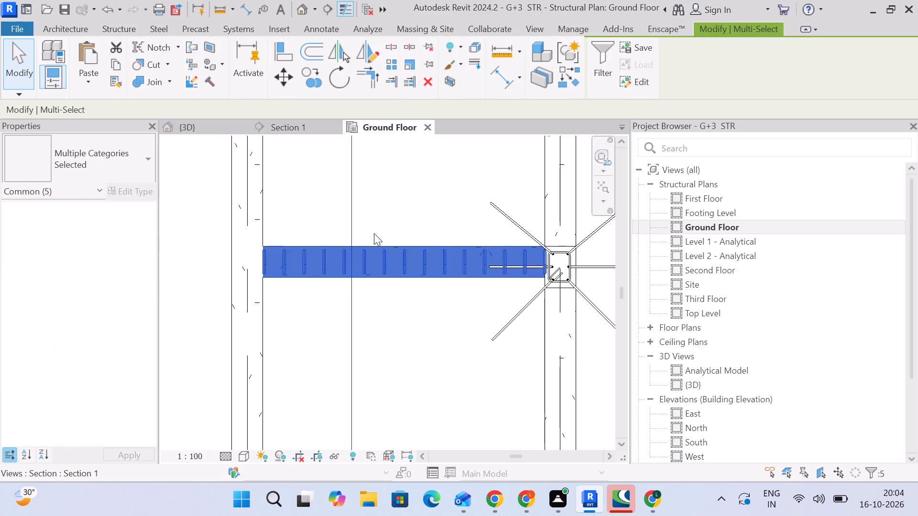
click(600, 78)
click(543, 172)
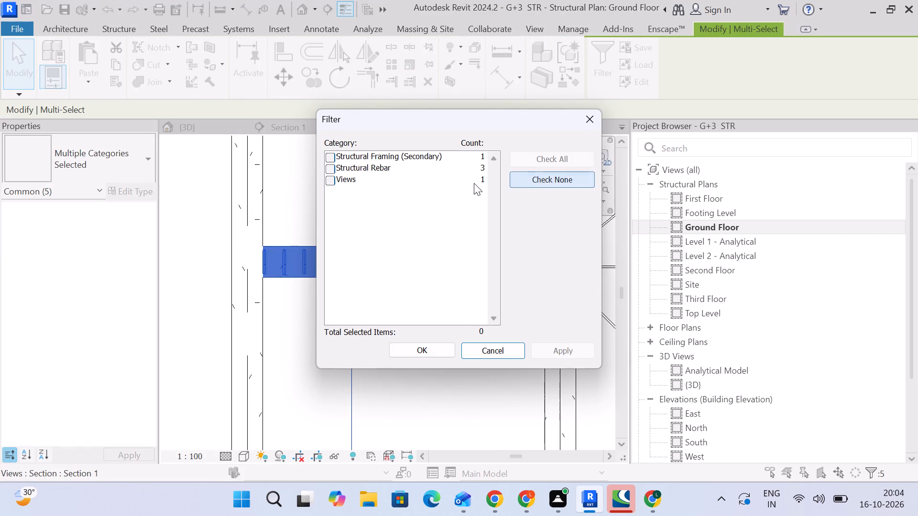
click(328, 168)
click(407, 349)
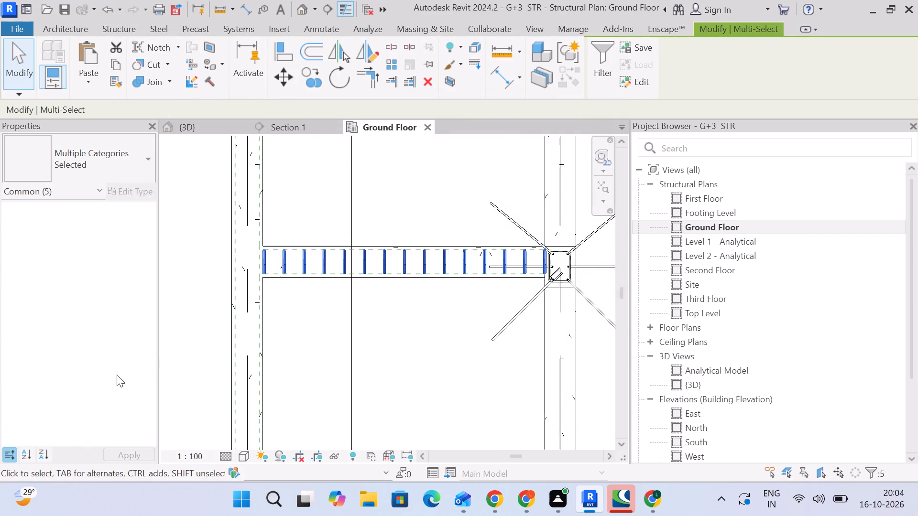
scroll(100, 356, down, 8)
scroll(92, 304, up, 2)
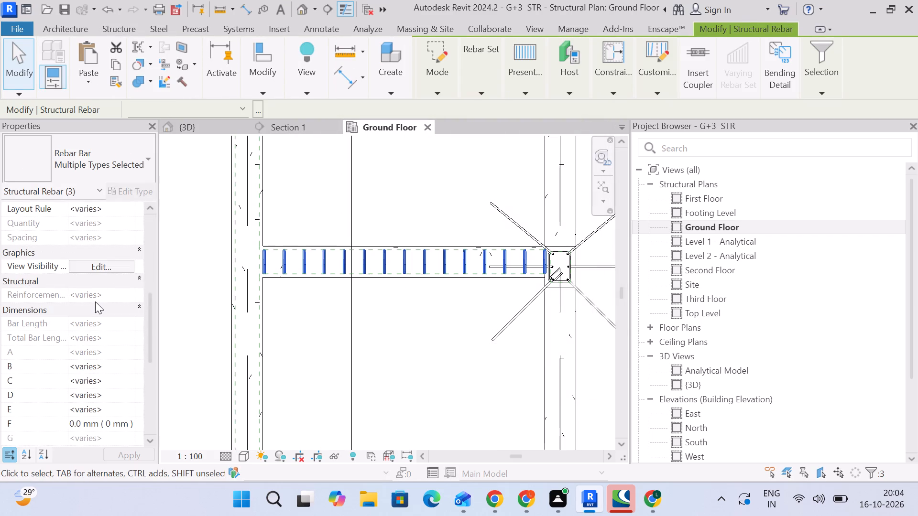
click(102, 269)
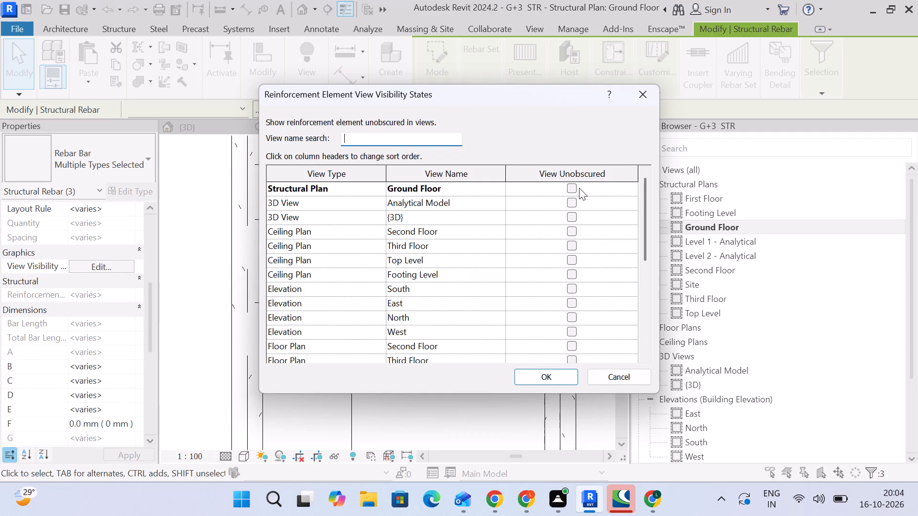
click(574, 188)
click(571, 199)
click(569, 217)
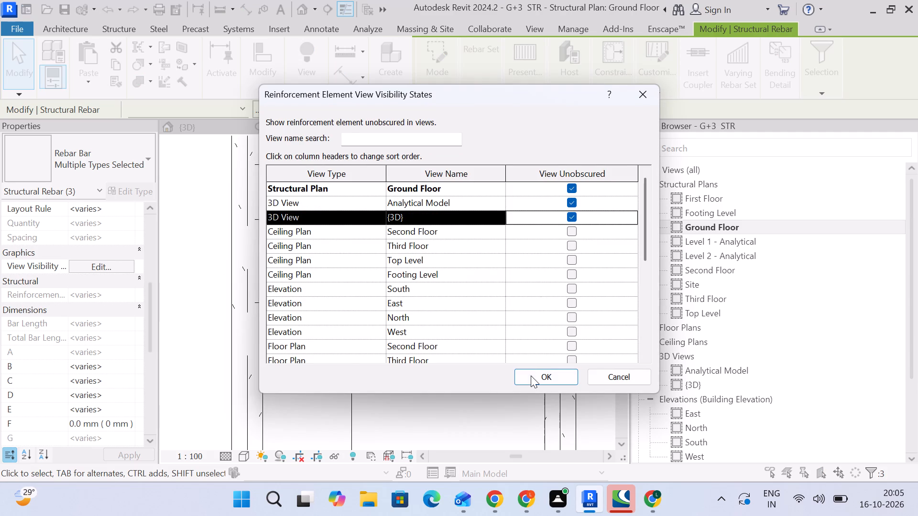
click(531, 376)
click(454, 305)
Examine the 13M sets' extents at both ends of the short beam in the Ground Floor plan and Section 1.
scroll(264, 253, up, 4)
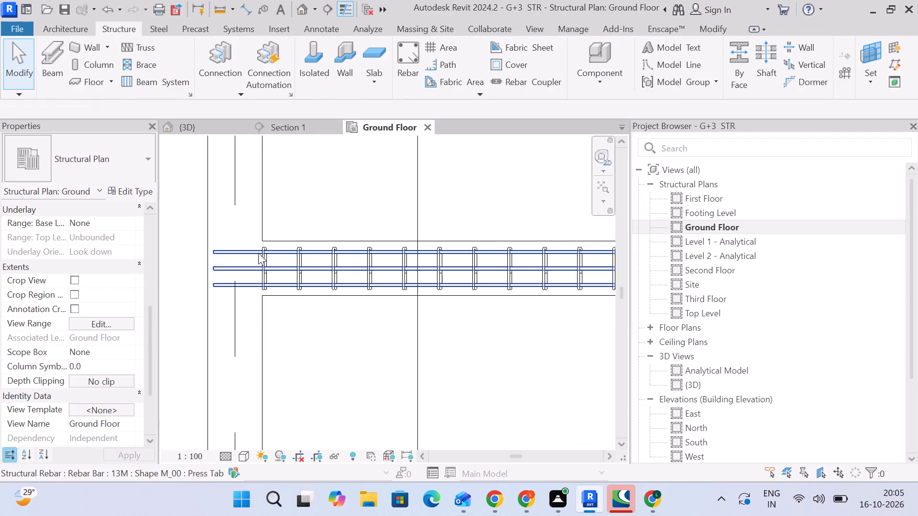
click(251, 253)
middle_drag(310, 341, 386, 328)
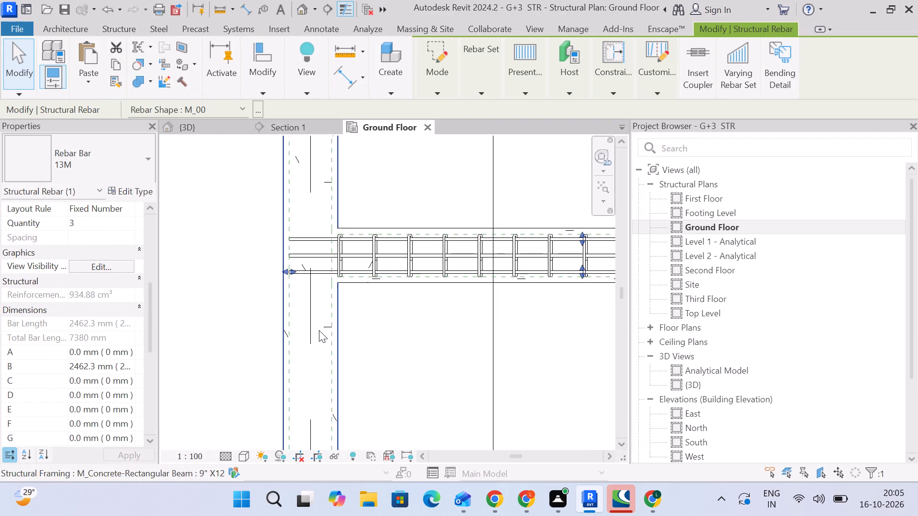
scroll(325, 293, down, 4)
middle_drag(389, 310, 296, 283)
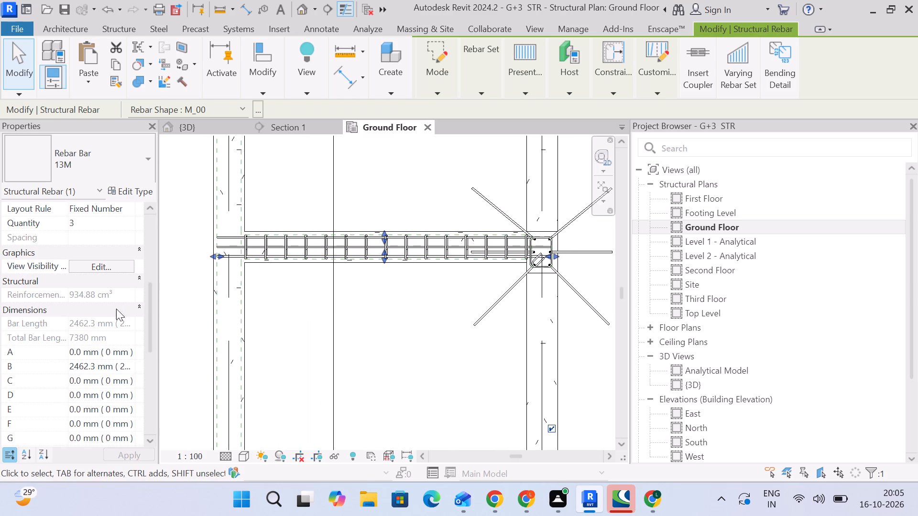
click(301, 133)
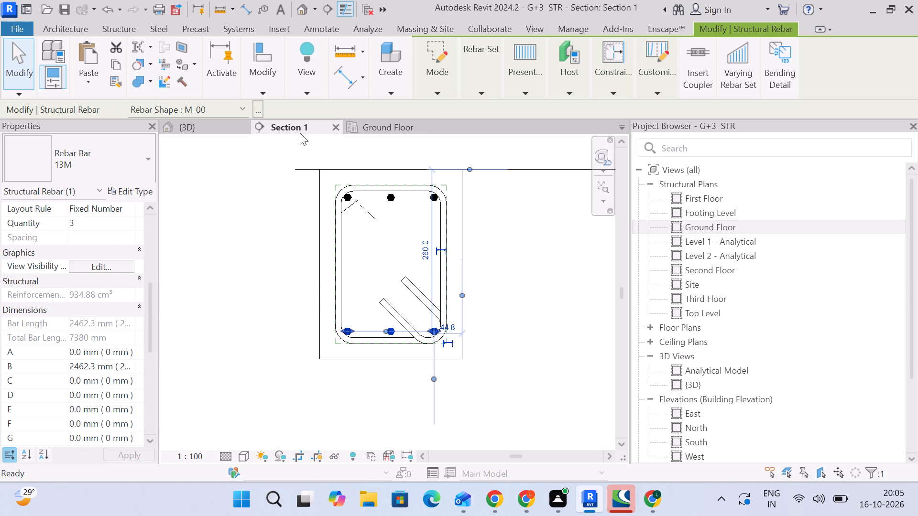
click(380, 131)
click(379, 186)
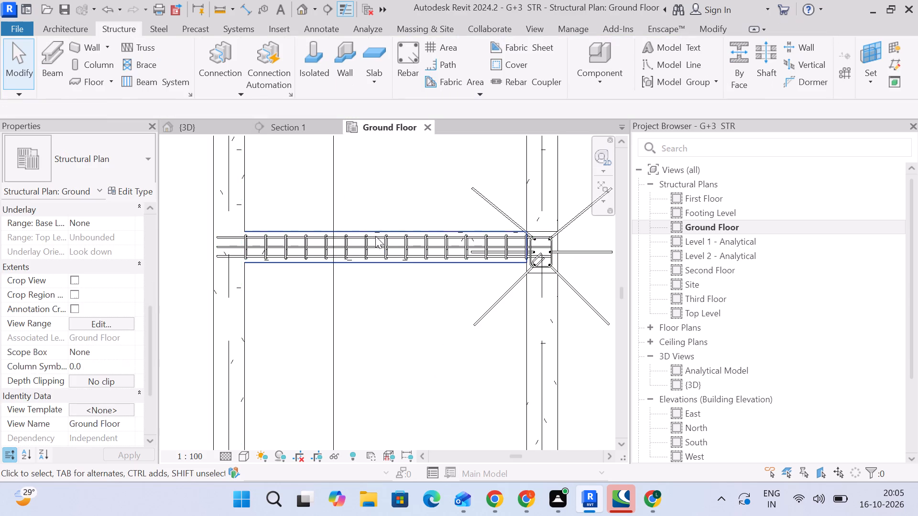
click(375, 247)
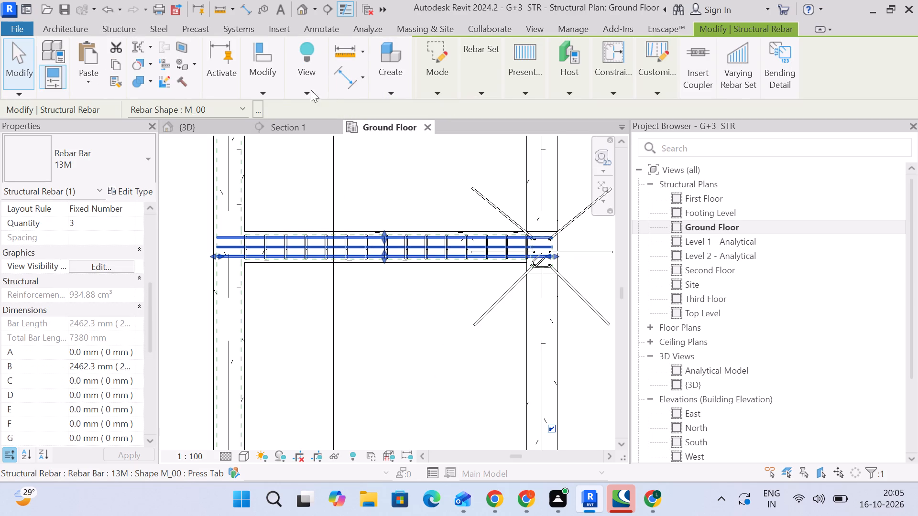
click(273, 95)
click(423, 187)
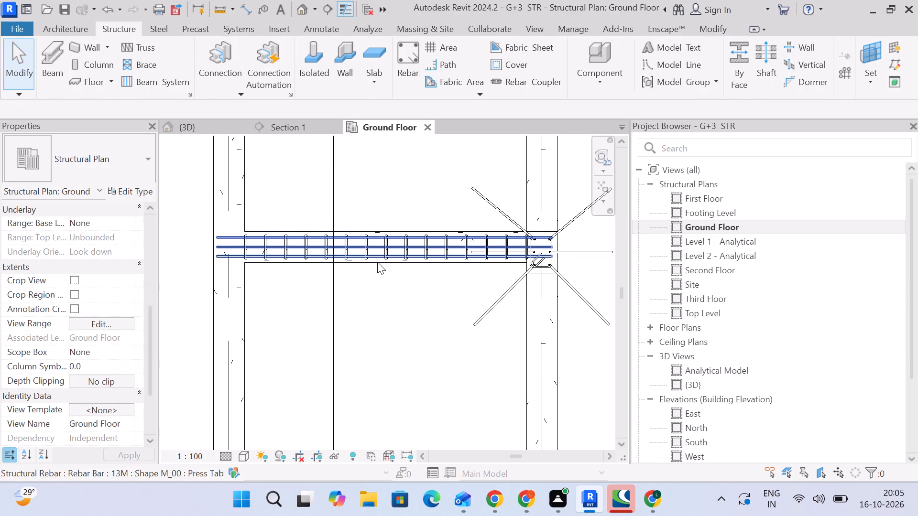
Isolate the short beam between grids 4 and 5 with a 3D selection box and show it in the isometric home view.
click(377, 262)
drag(388, 272, 390, 277)
click(409, 266)
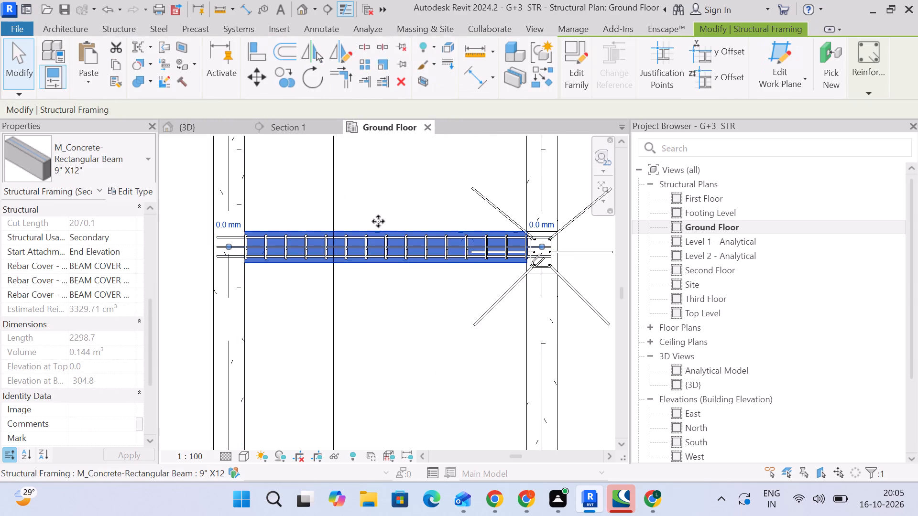
click(421, 90)
click(423, 81)
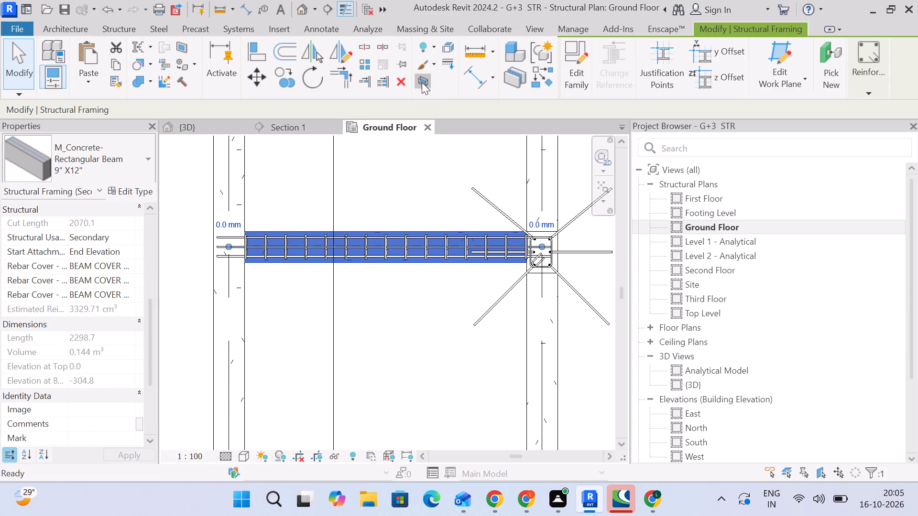
scroll(420, 306, up, 4)
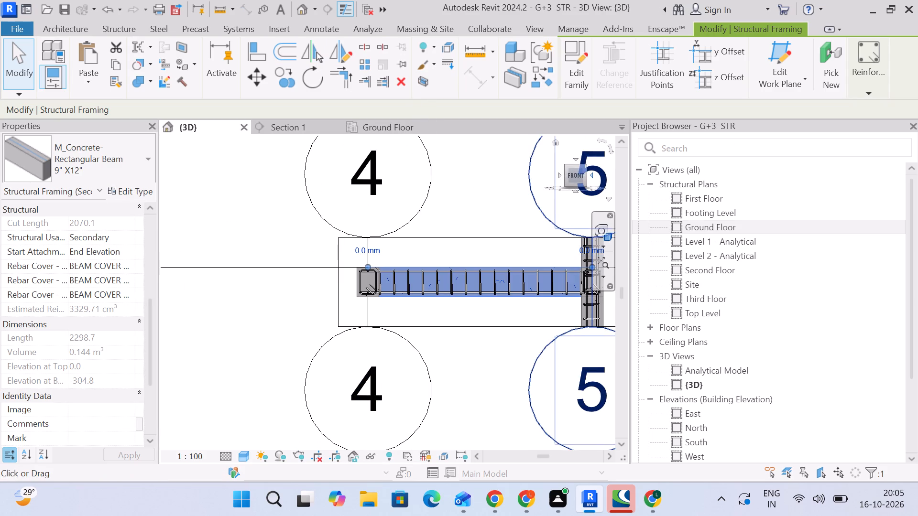
click(557, 143)
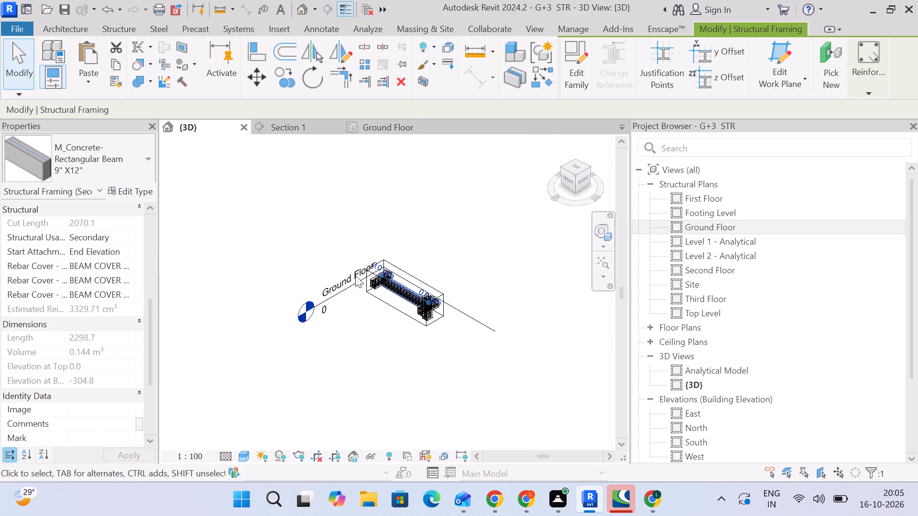
Examine the short beam's 13M bars and stirrups in 3D where they enter the supporting beam at grid 4.
scroll(358, 312, up, 5)
scroll(408, 219, up, 16)
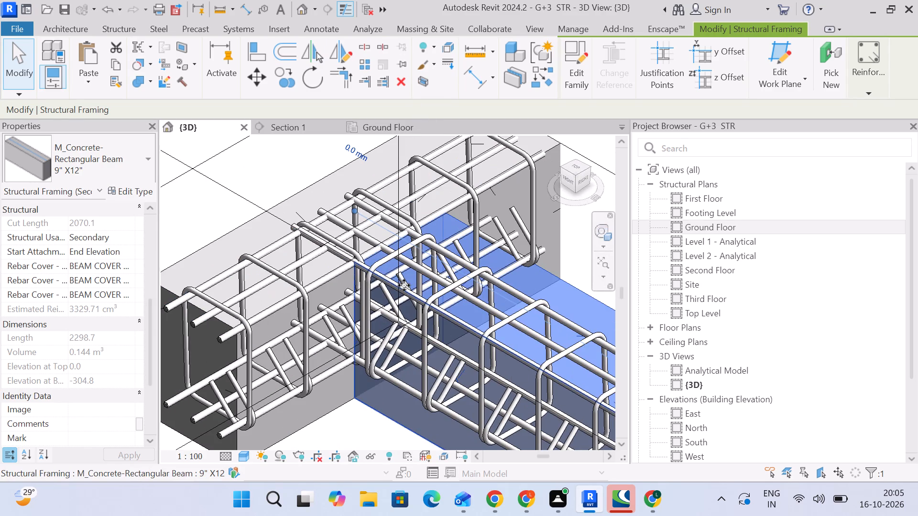
scroll(57, 269, up, 3)
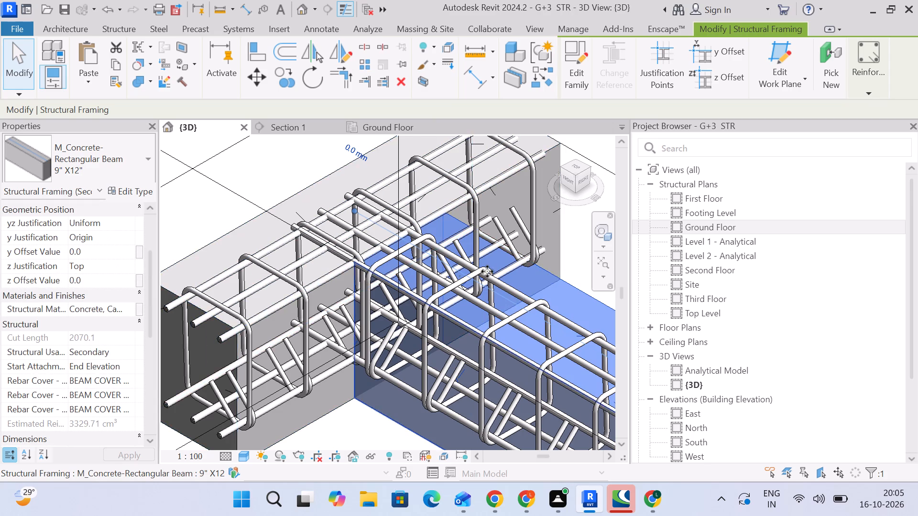
scroll(565, 271, down, 4)
middle_drag(565, 271, 489, 253)
click(541, 162)
scroll(510, 303, up, 3)
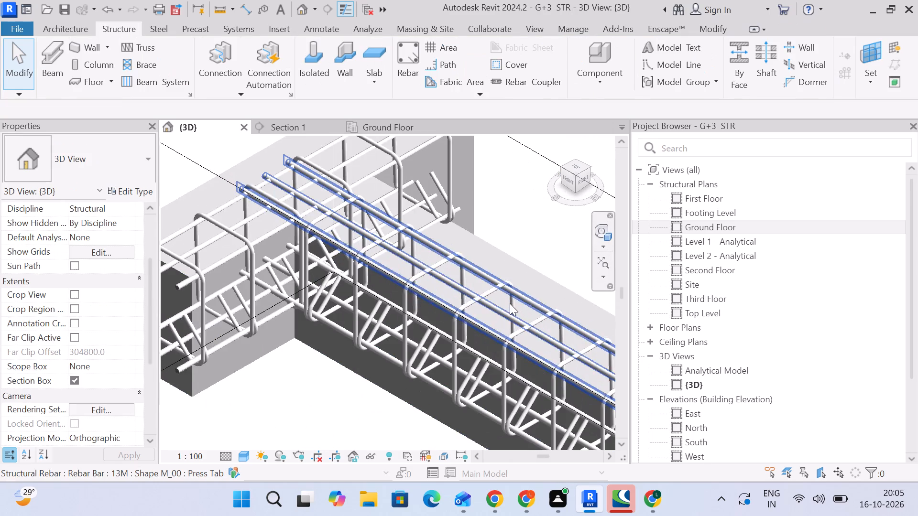
Give the short Ground Floor beam's top 13M set Standard - 90 hooks at both ends, pointing down.
click(510, 303)
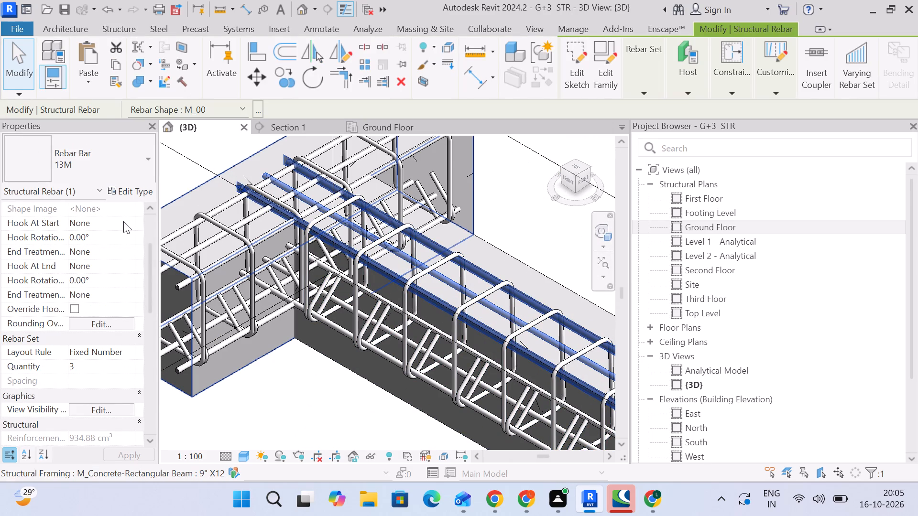
click(131, 223)
click(130, 249)
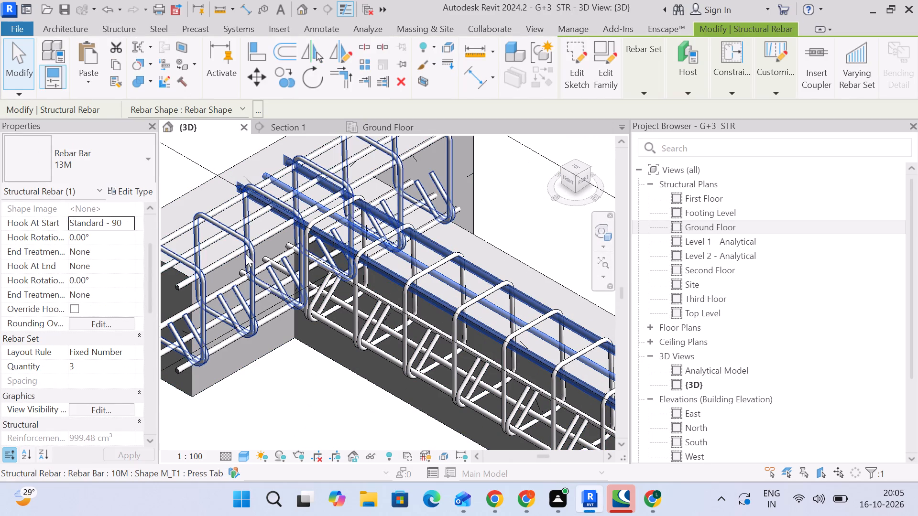
click(130, 265)
click(120, 291)
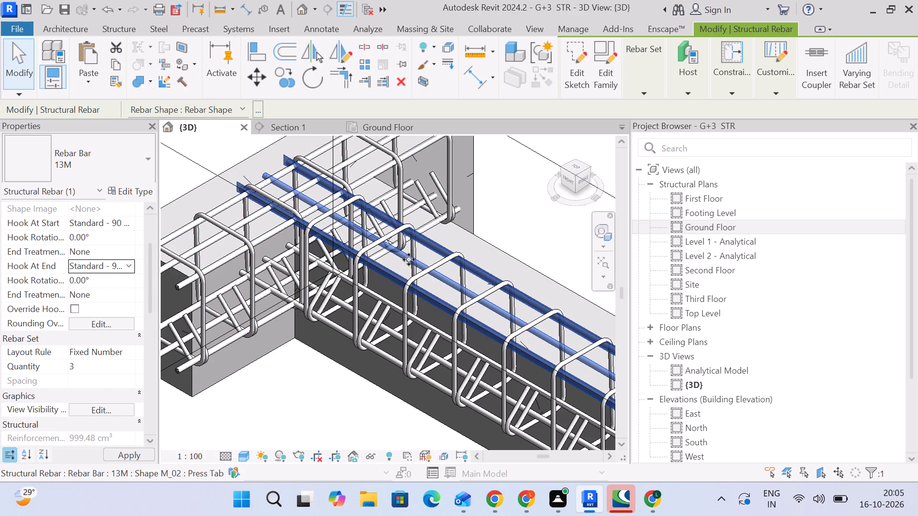
key(space)
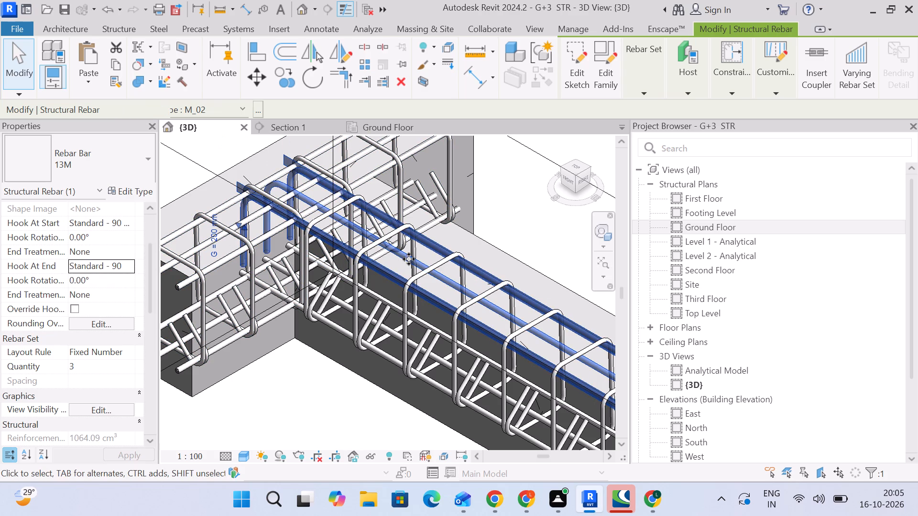
click(501, 239)
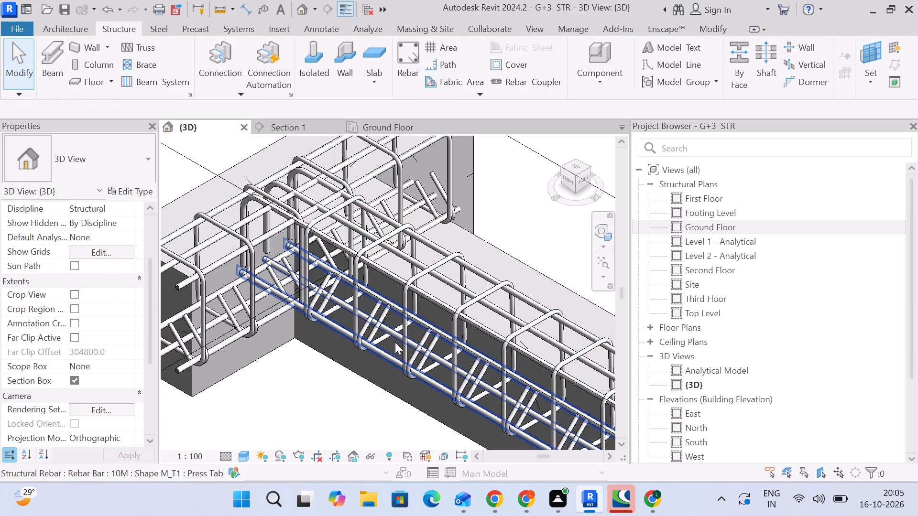
Give the short beam's bottom 13M set Standard - 90 hooks at both ends and flip them to point up.
click(385, 350)
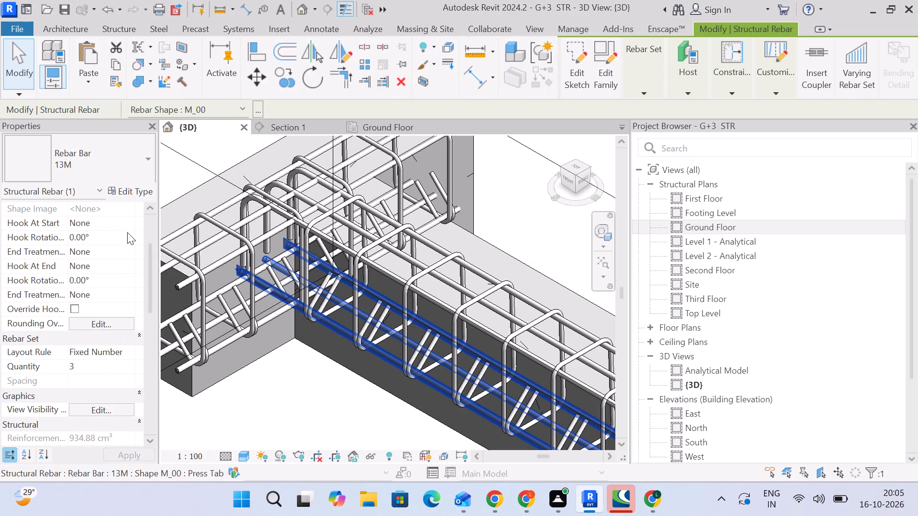
click(131, 226)
click(123, 250)
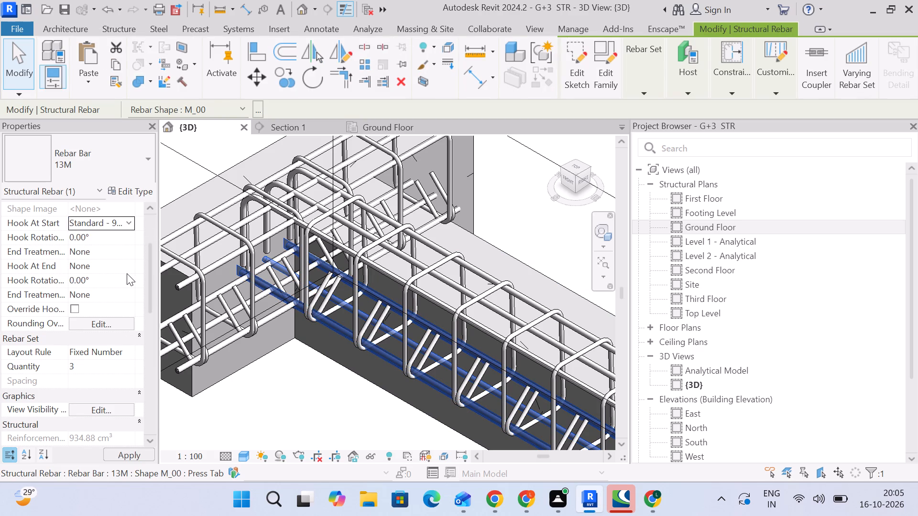
click(132, 264)
click(124, 293)
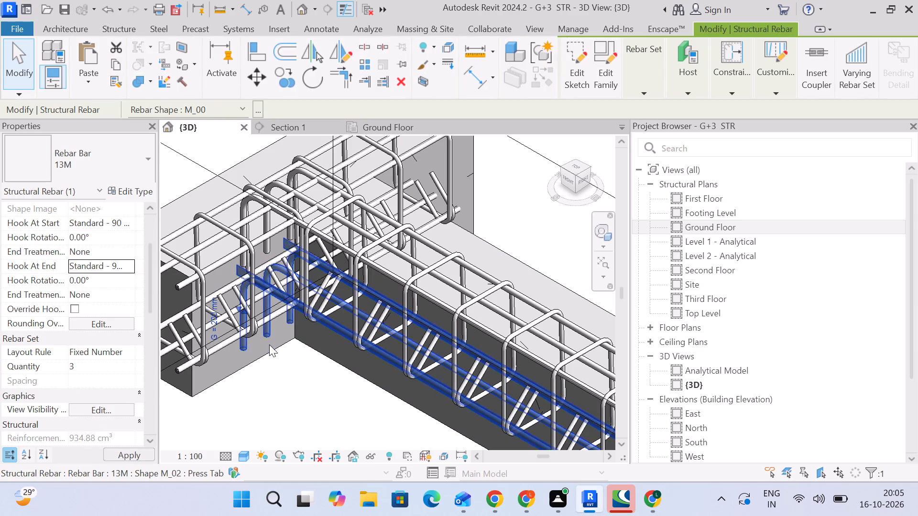
key(space)
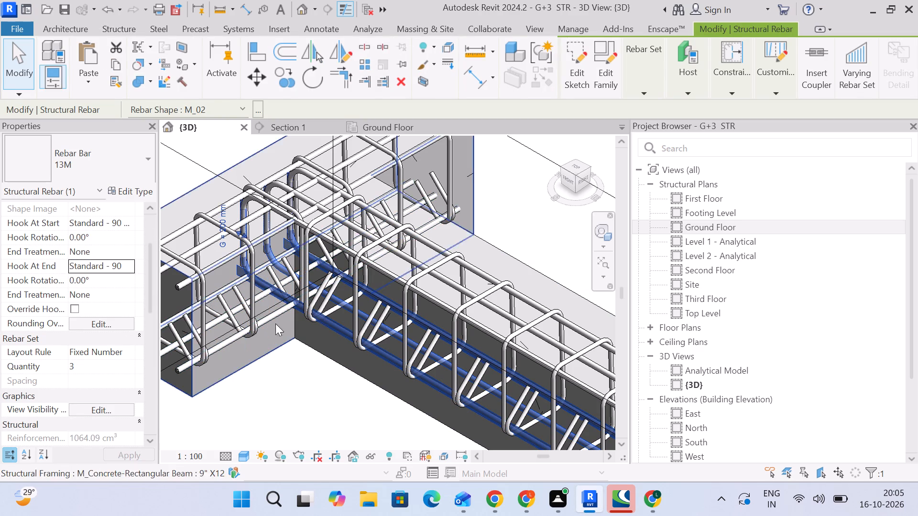
click(316, 392)
Turn off the section box to show the whole structure in the 3D view.
scroll(351, 391, down, 5)
middle_drag(343, 376, 285, 268)
scroll(285, 268, up, 1)
scroll(291, 267, down, 4)
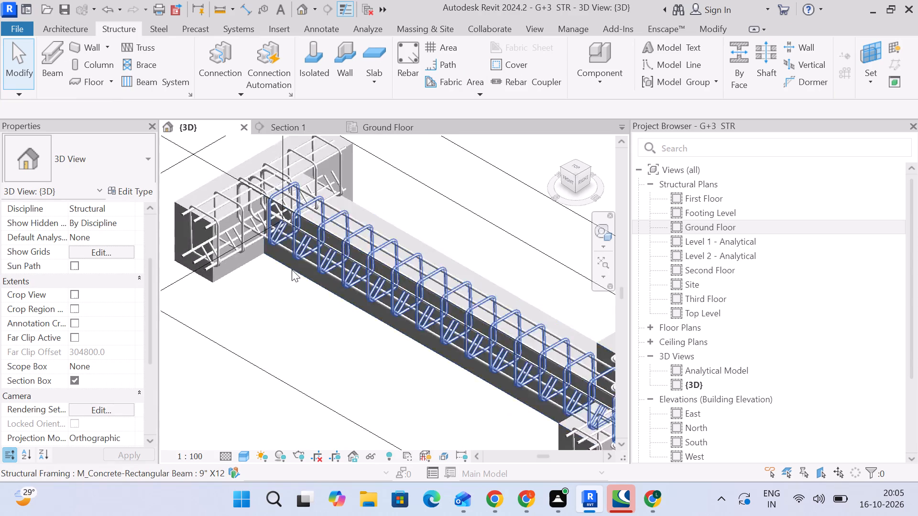
scroll(292, 269, down, 1)
middle_click(348, 314)
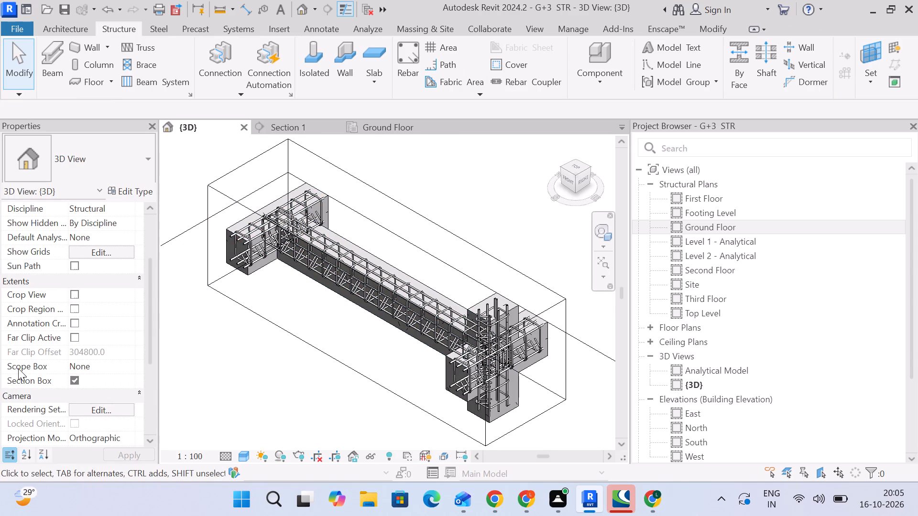
click(75, 383)
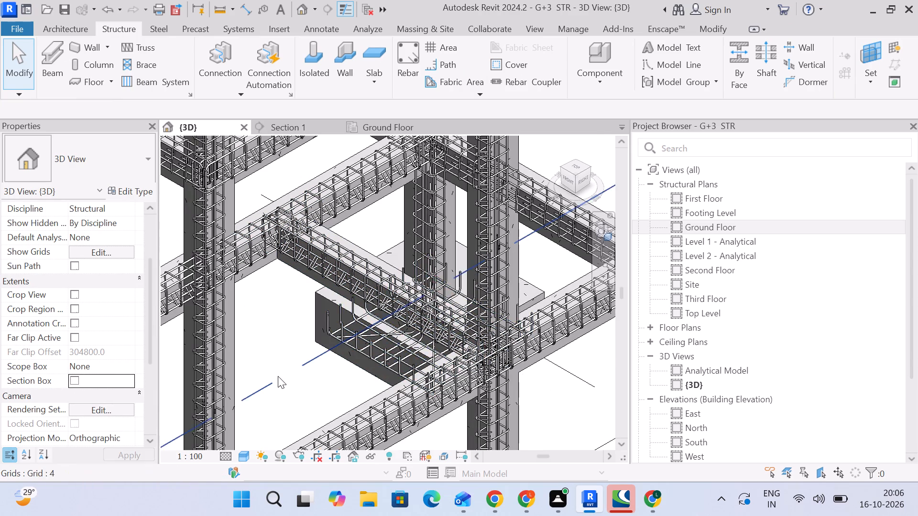
scroll(278, 378, down, 4)
middle_click(278, 381)
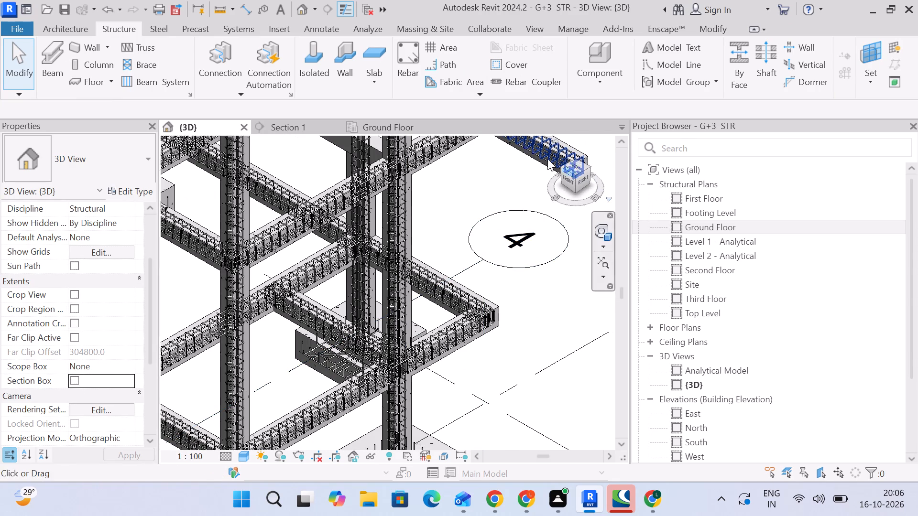
In Section 1, filter the short Ground Floor beam selection to Structural Rebar and copy it with Multiple to the First Floor beam above.
click(306, 125)
scroll(353, 353, down, 6)
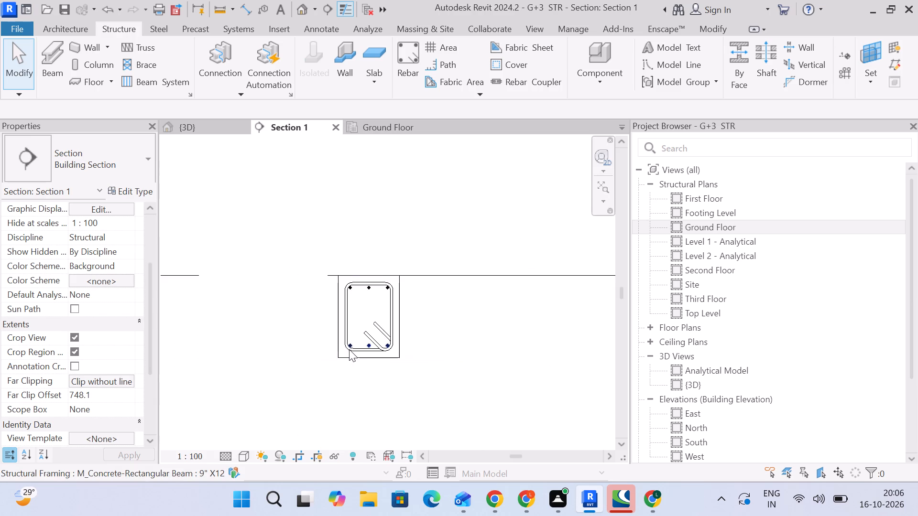
scroll(350, 348, down, 12)
middle_drag(370, 359, 369, 288)
scroll(374, 301, down, 5)
scroll(374, 305, up, 3)
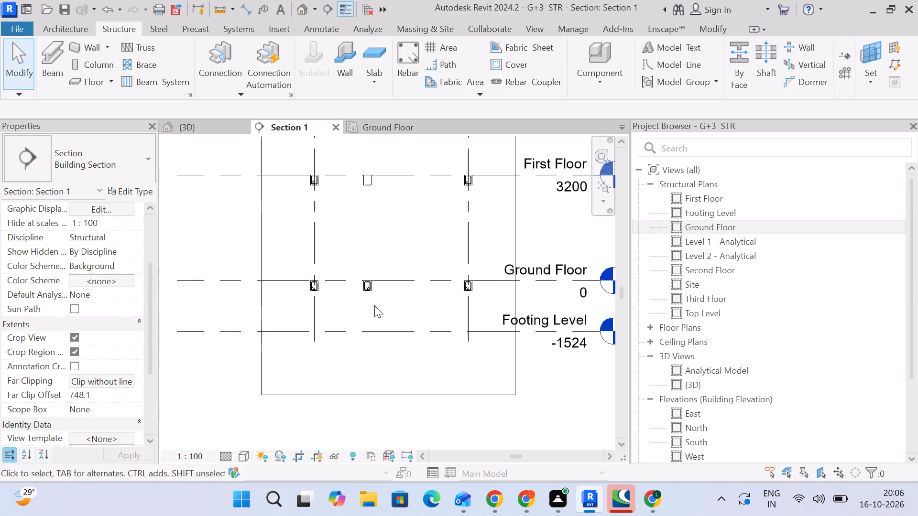
scroll(374, 305, up, 6)
drag(345, 215, 437, 310)
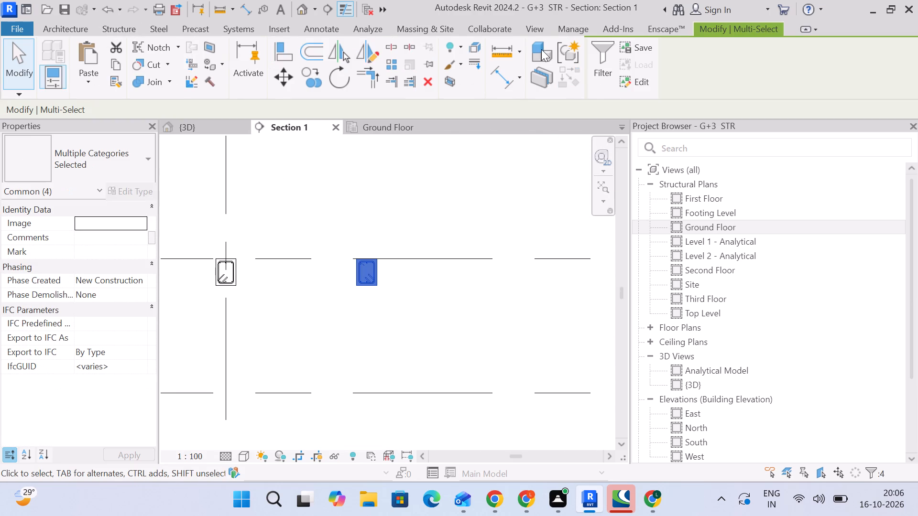
drag(592, 55, 606, 78)
click(539, 175)
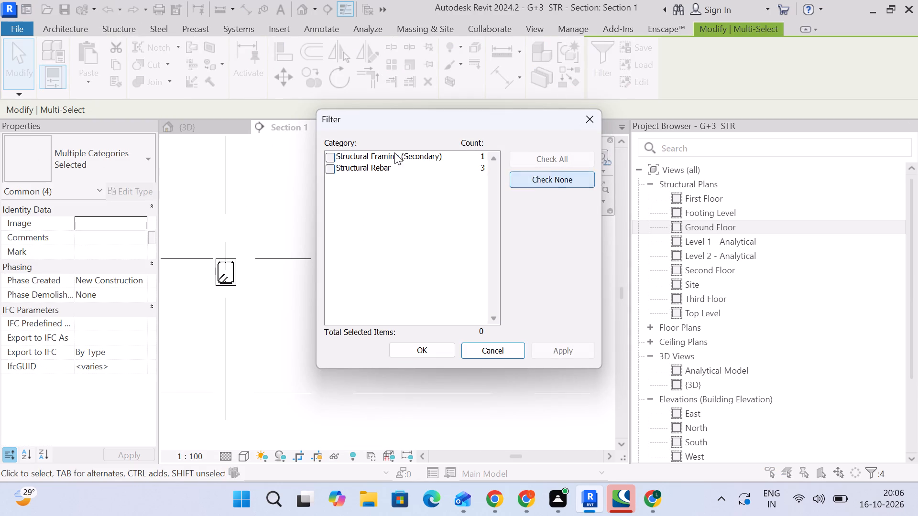
click(328, 170)
click(407, 345)
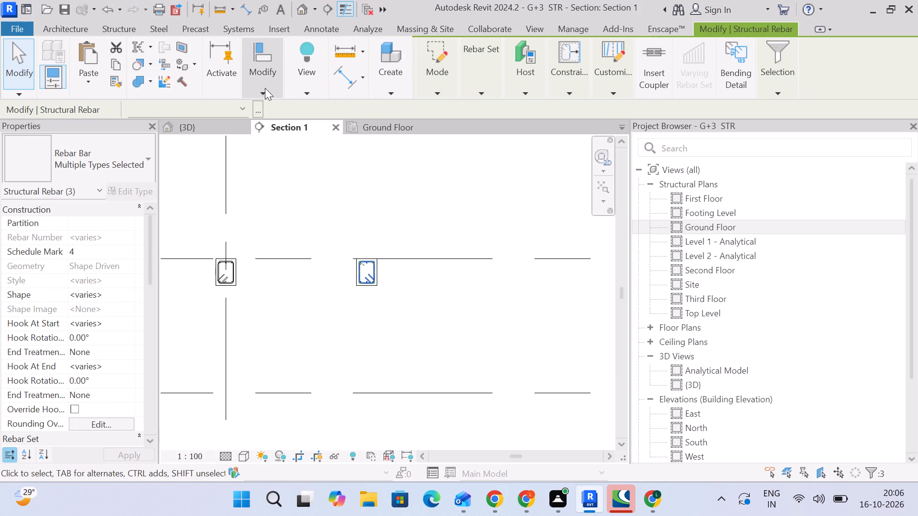
click(265, 88)
drag(291, 139, 290, 143)
scroll(369, 295, up, 8)
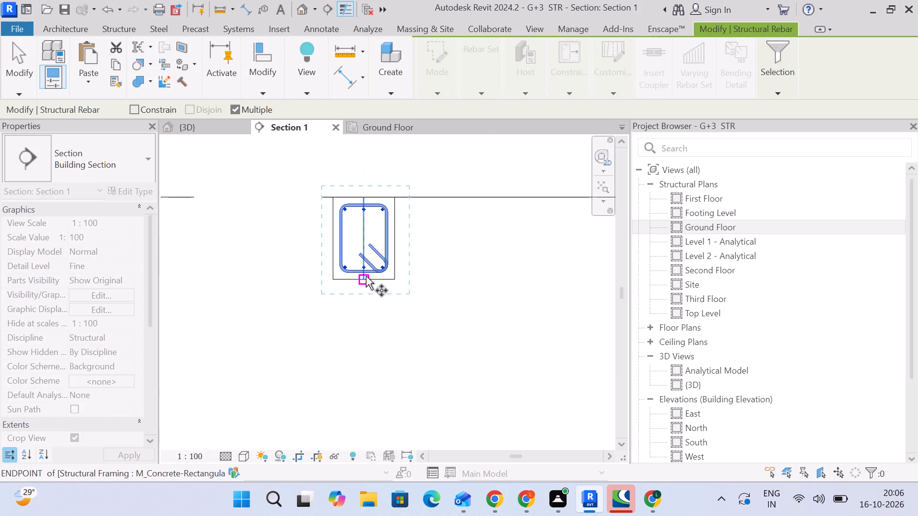
click(362, 279)
scroll(367, 278, down, 6)
middle_drag(367, 282, 368, 413)
middle_drag(386, 191, 383, 377)
scroll(368, 257, up, 4)
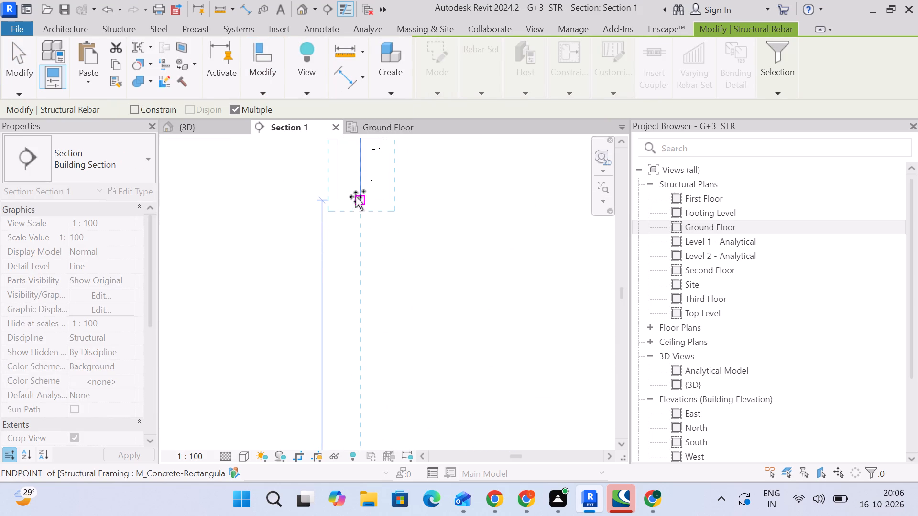
click(359, 197)
Place another copy of the short beam's rebar in the Second Floor beam, aligned to its bottom midpoint.
scroll(359, 199, down, 2)
middle_drag(358, 206, 369, 490)
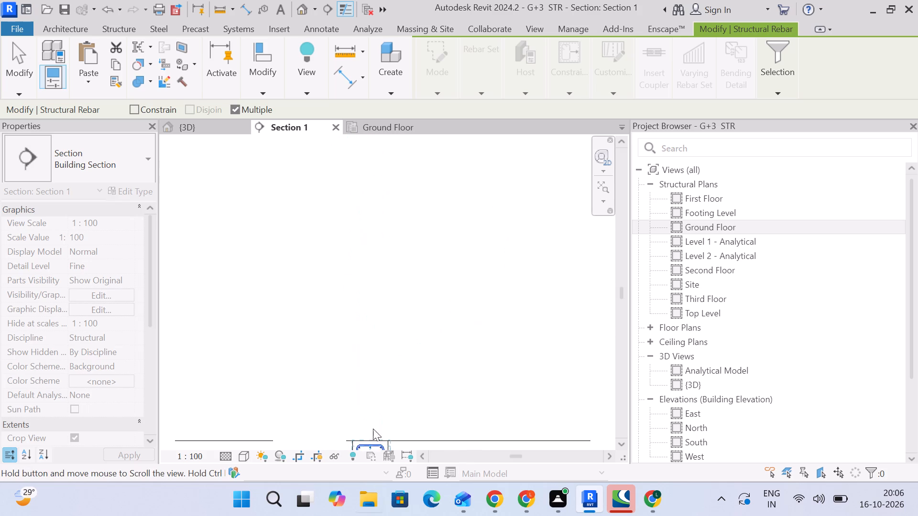
scroll(380, 185, down, 5)
middle_drag(380, 187, 383, 387)
scroll(375, 273, up, 5)
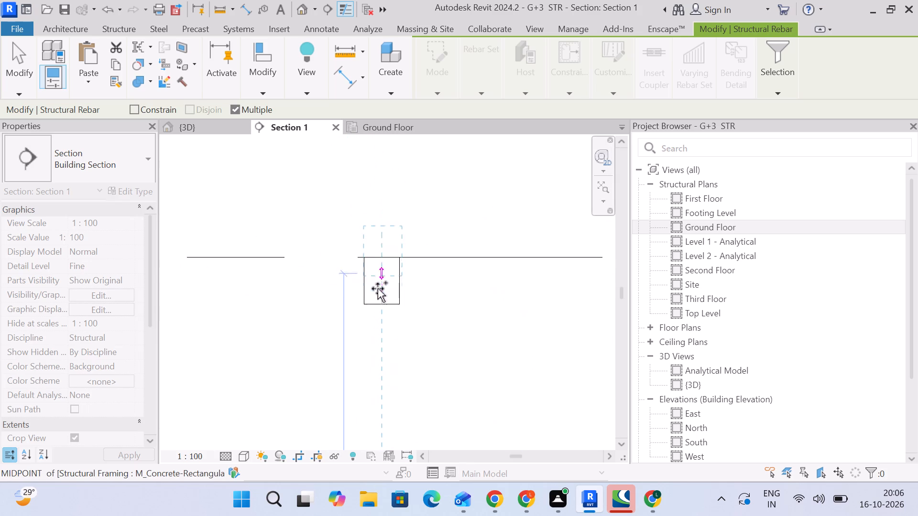
click(381, 302)
Place another copy of the short beam's rebar in the Third Floor beam and finish copying.
scroll(398, 263, down, 4)
middle_drag(396, 266, 388, 420)
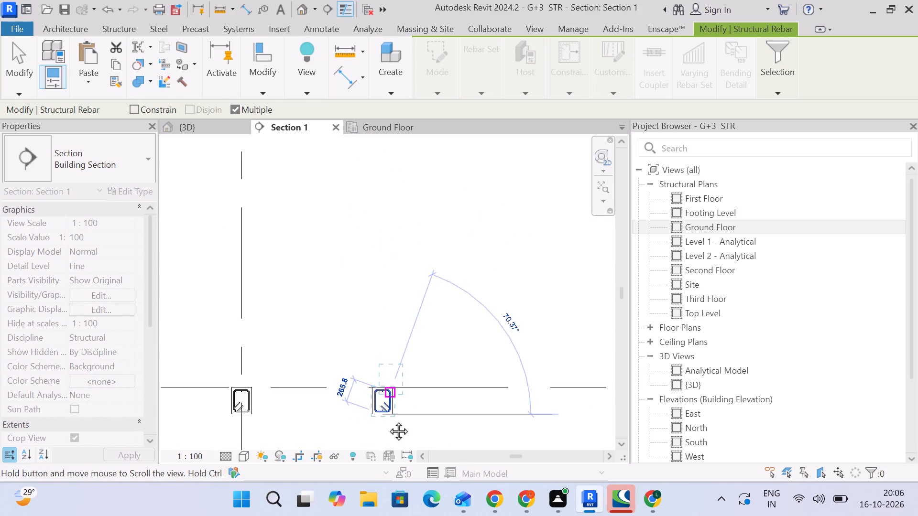
middle_drag(388, 420, 388, 419)
middle_drag(399, 195, 386, 333)
scroll(375, 319, up, 4)
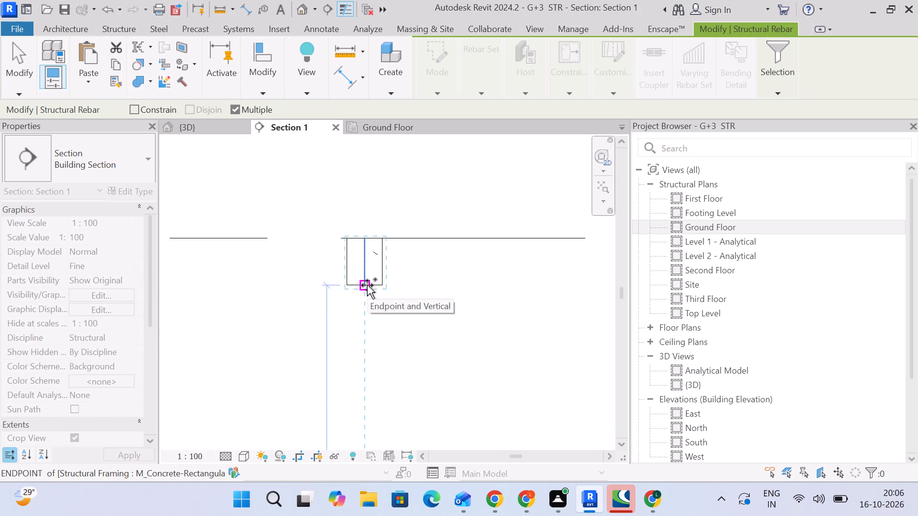
click(367, 285)
scroll(372, 279, down, 3)
middle_drag(372, 279, 371, 443)
middle_drag(386, 204, 372, 402)
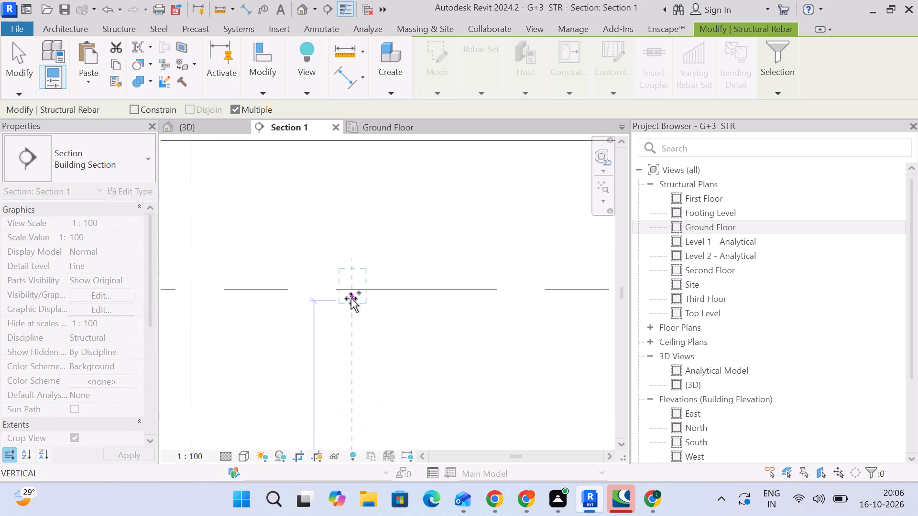
scroll(351, 298, down, 5)
middle_drag(351, 298, 369, 255)
scroll(367, 241, down, 1)
click(14, 66)
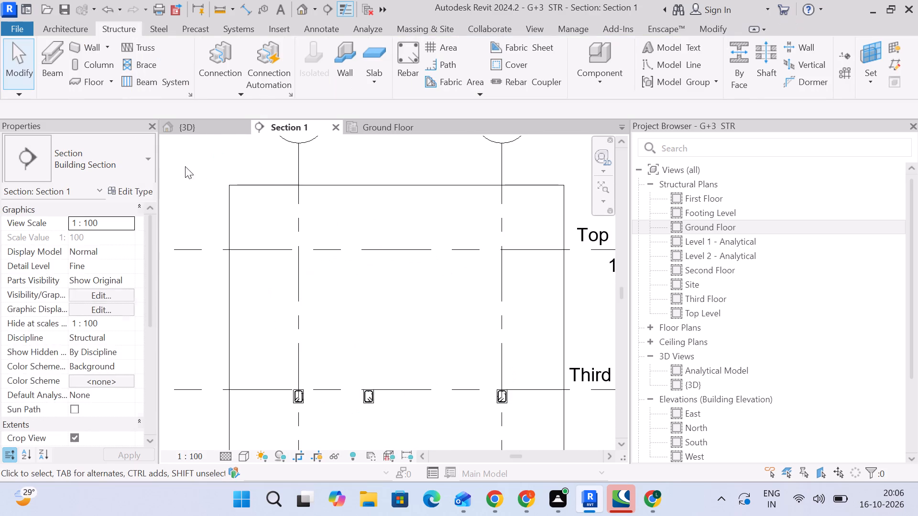
Set the rebar cover of the Third Floor short beam to BEAM COVER <25 mm>.
click(529, 58)
click(372, 406)
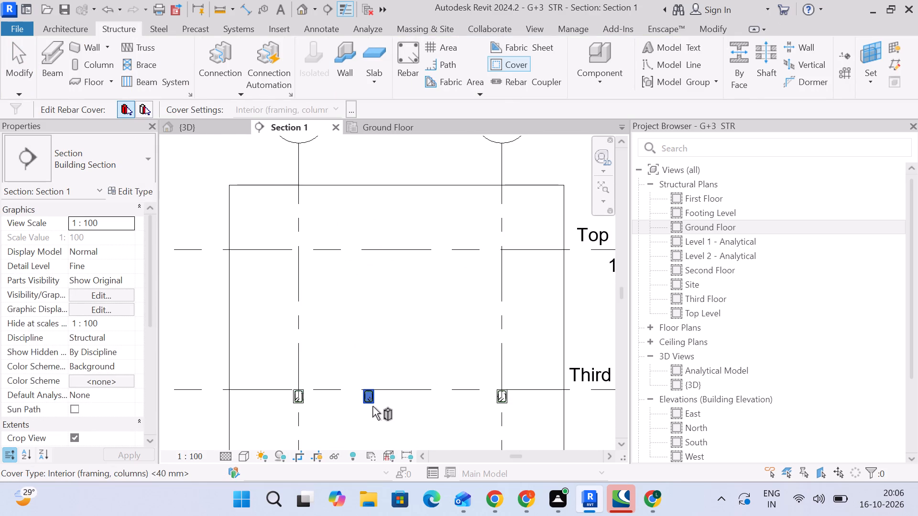
click(319, 101)
click(321, 125)
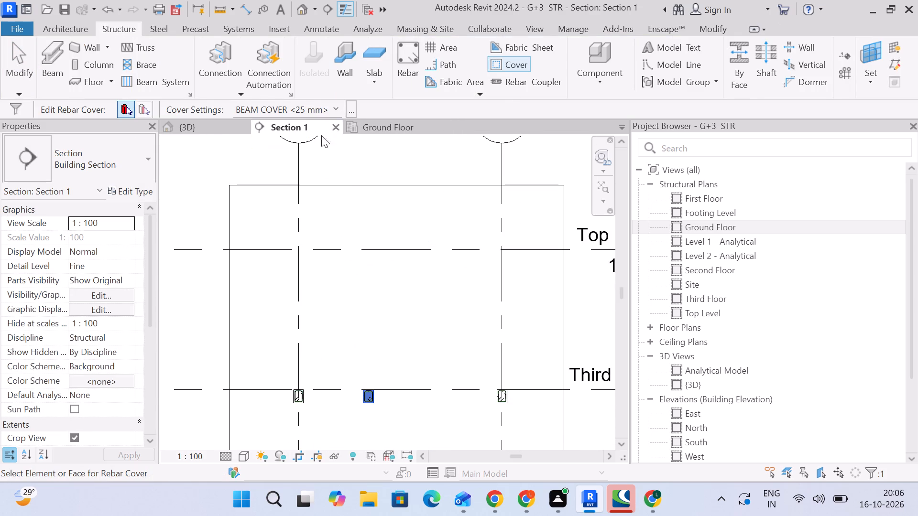
Check the cover settings and rebar fit of the Third Floor short beam and its neighbouring beam in Section 1.
scroll(377, 383, up, 10)
middle_drag(394, 421, 471, 254)
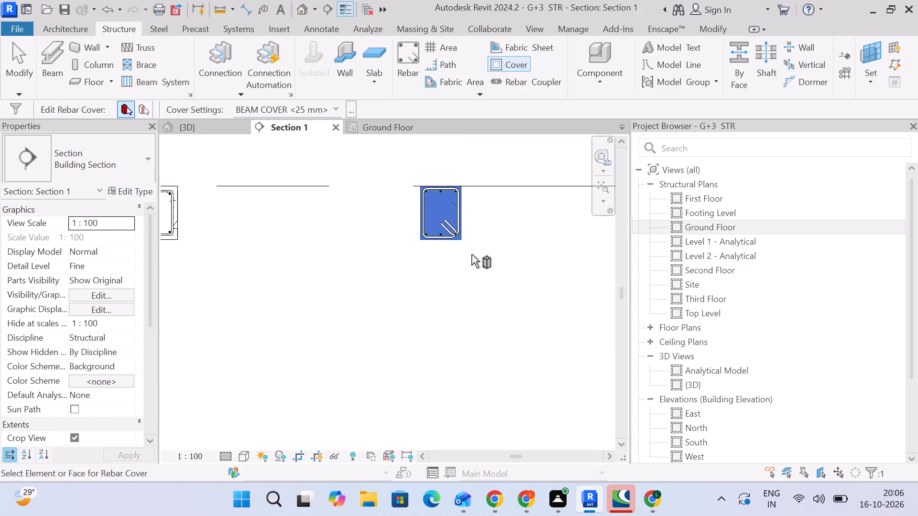
scroll(472, 256, down, 4)
middle_drag(472, 295, 466, 251)
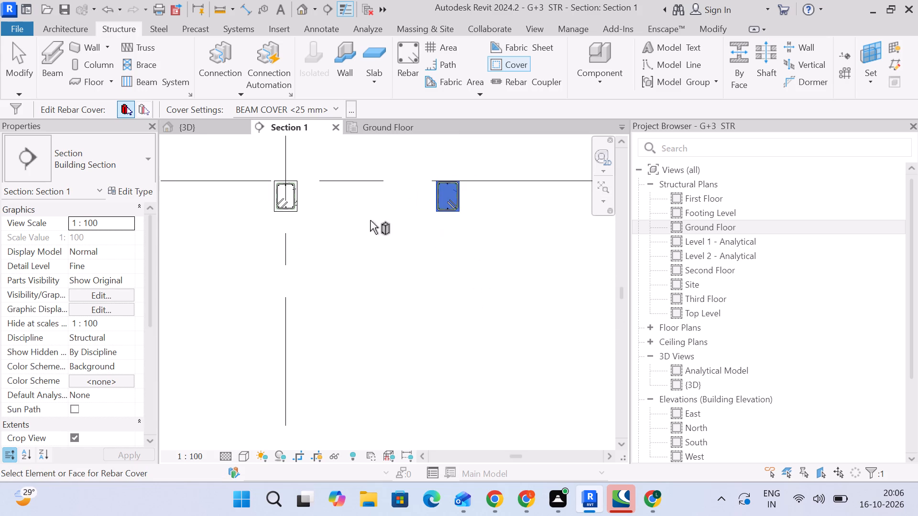
scroll(324, 203, up, 4)
click(282, 216)
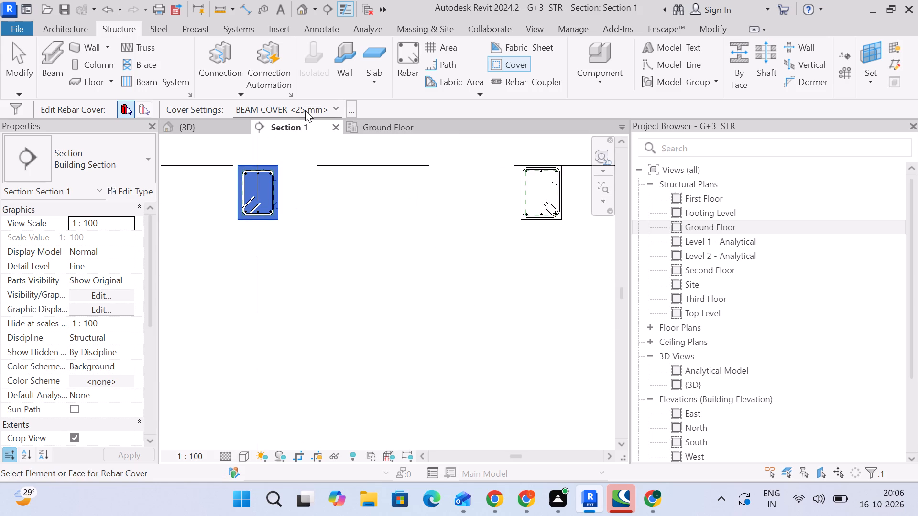
click(542, 219)
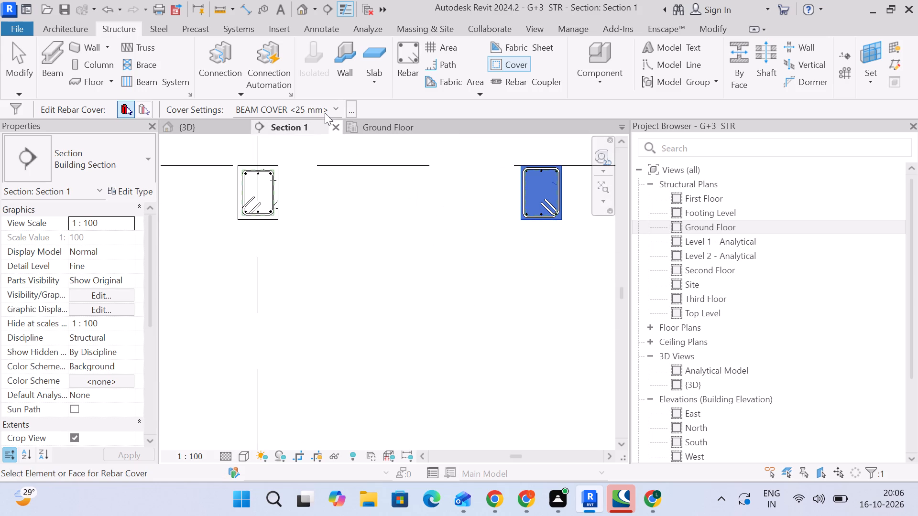
scroll(507, 193, up, 4)
middle_drag(526, 225, 433, 227)
scroll(442, 245, down, 5)
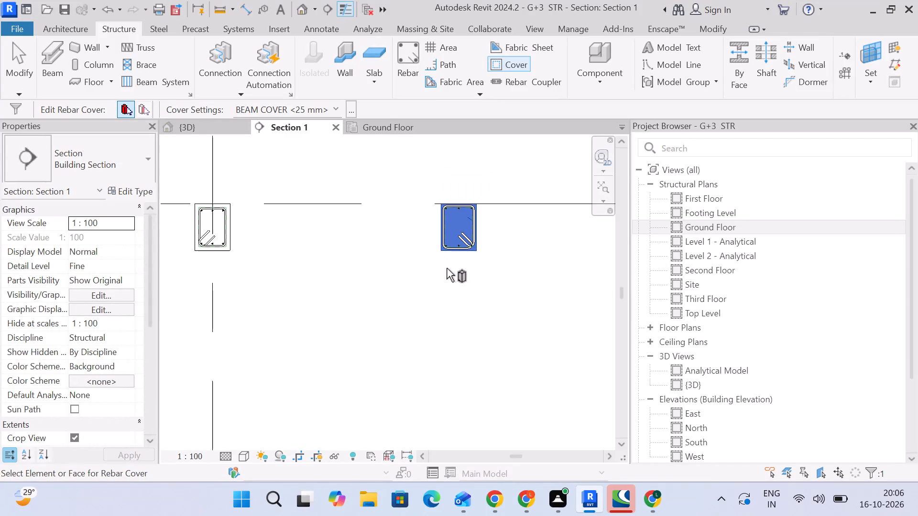
scroll(495, 324, down, 5)
middle_drag(493, 329, 426, 202)
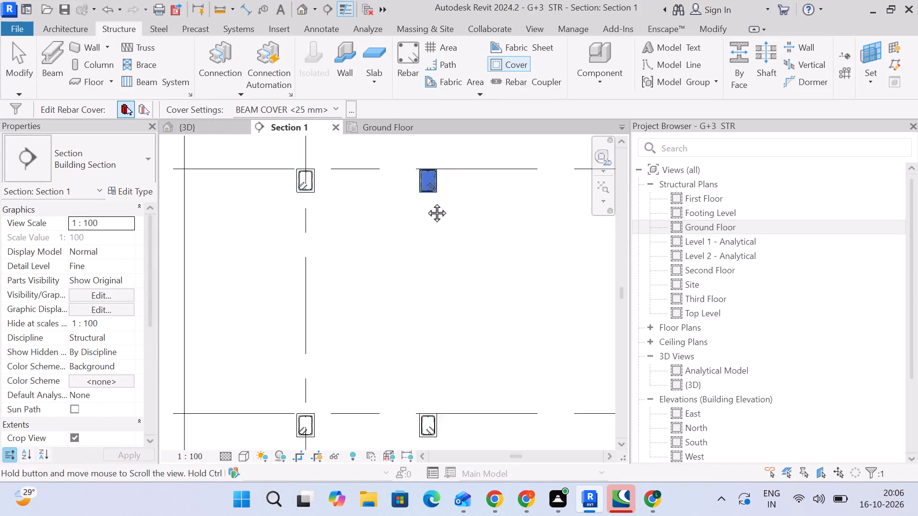
middle_drag(426, 202, 419, 190)
scroll(419, 190, up, 1)
scroll(442, 263, down, 10)
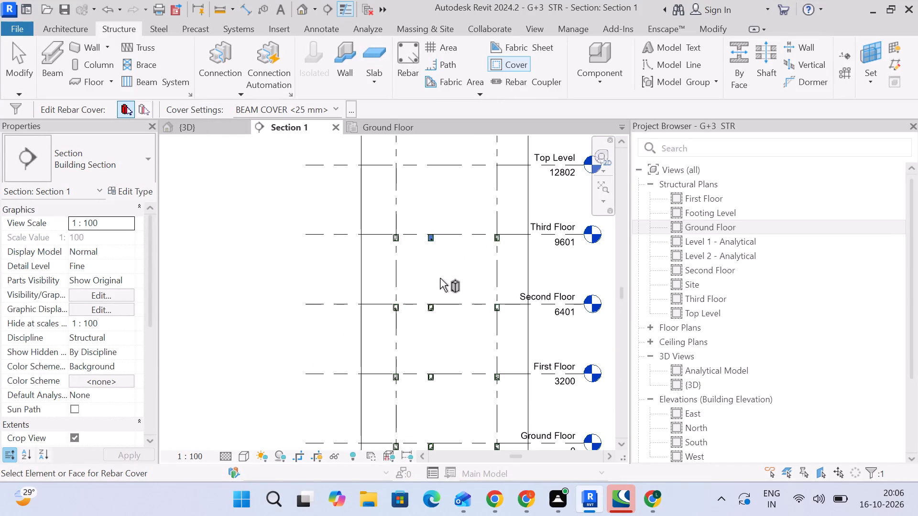
Delete the copied rebar from the First, Second and Third Floor short beams in Section 1, keeping the beams themselves.
scroll(440, 278, down, 1)
click(37, 69)
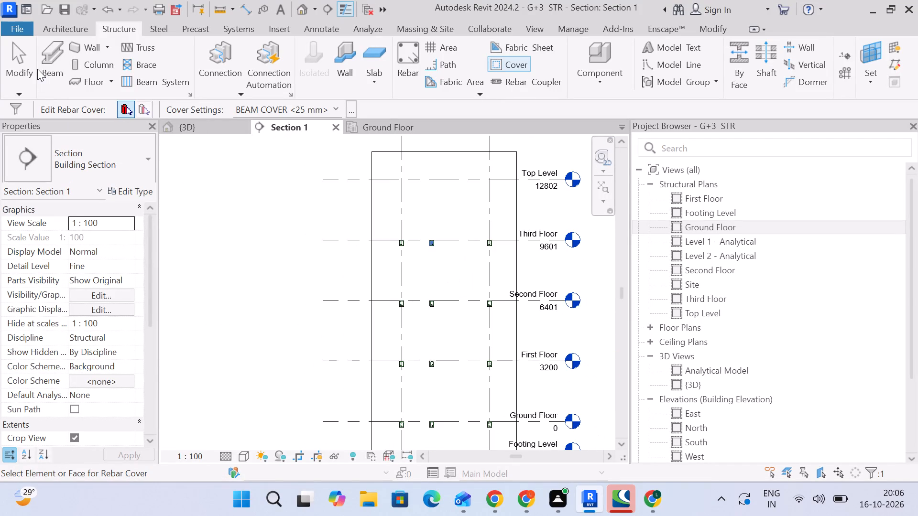
click(24, 69)
middle_drag(455, 268, 456, 220)
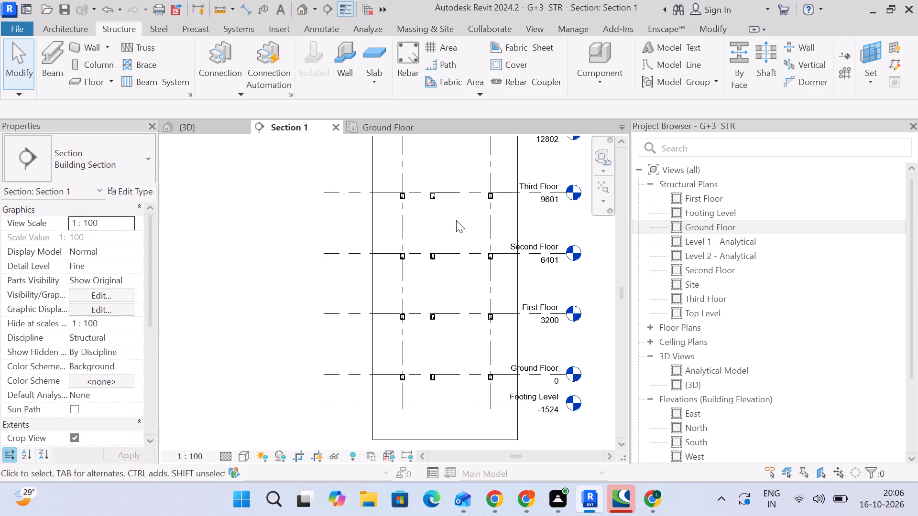
drag(423, 172, 450, 334)
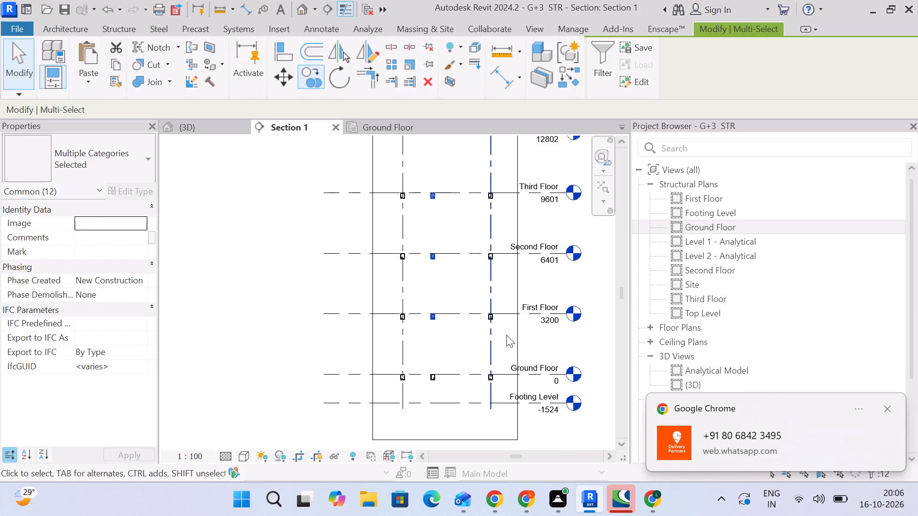
drag(606, 58, 606, 82)
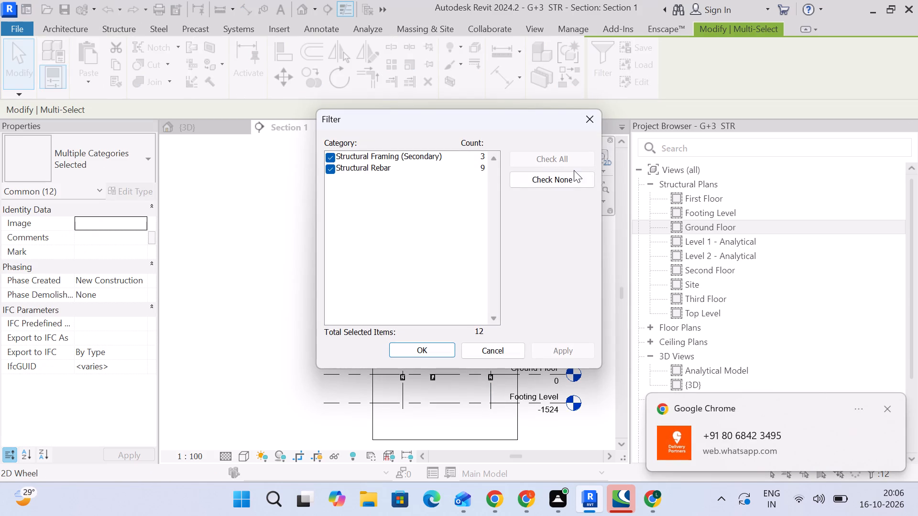
click(574, 170)
click(571, 174)
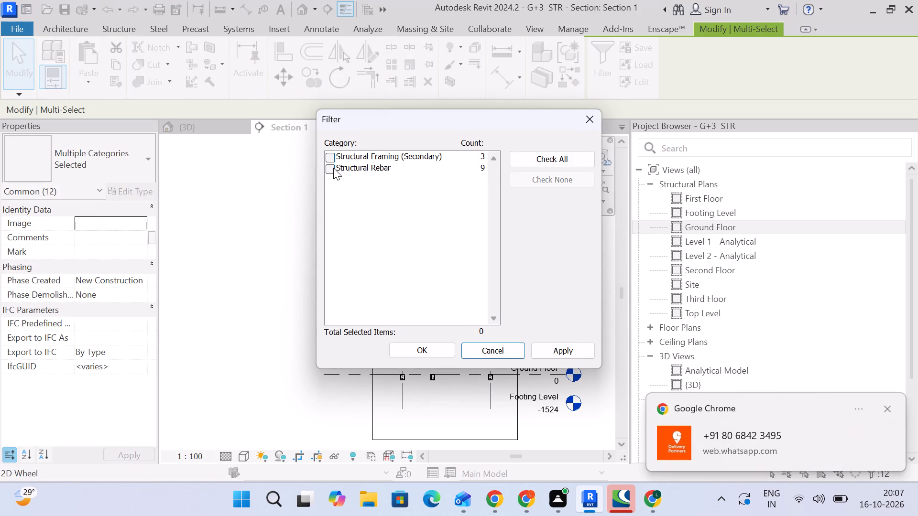
click(333, 168)
click(403, 356)
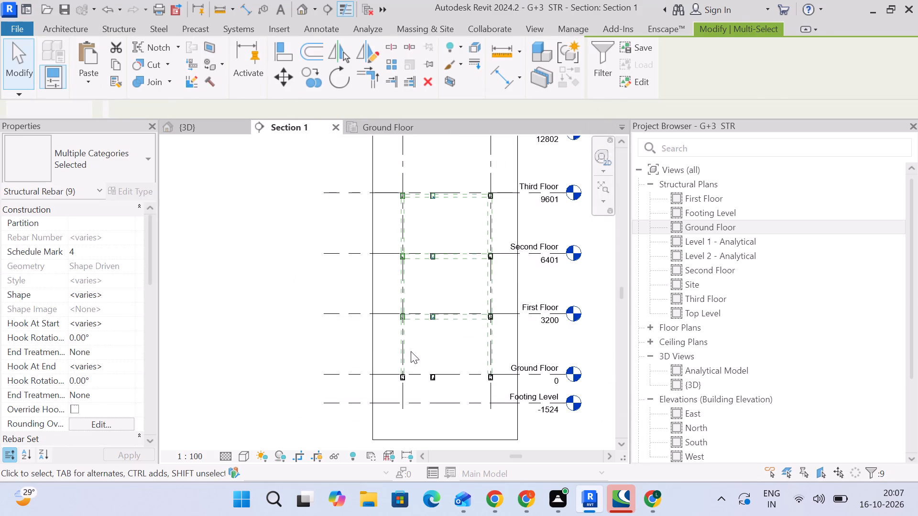
key(Delete)
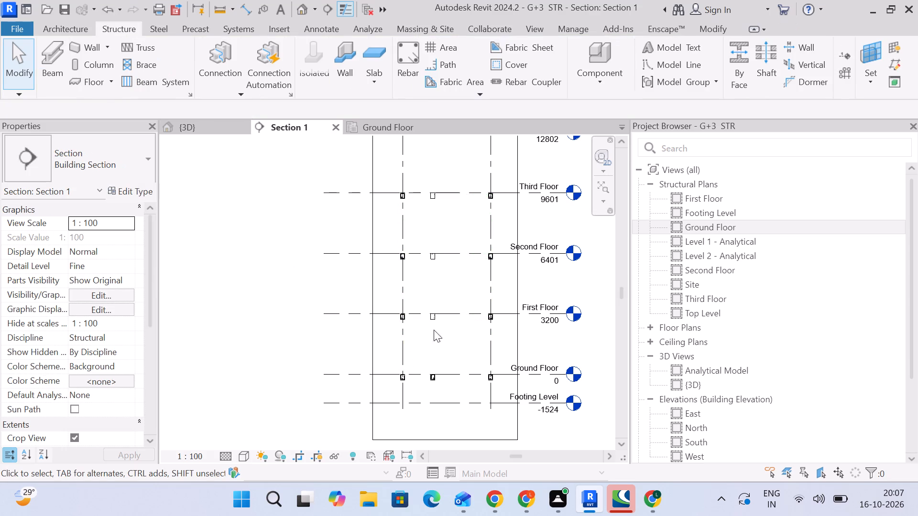
Set the rebar cover of the First Floor short beam to BEAM COVER <25 mm>.
scroll(437, 329, up, 3)
click(512, 54)
click(517, 70)
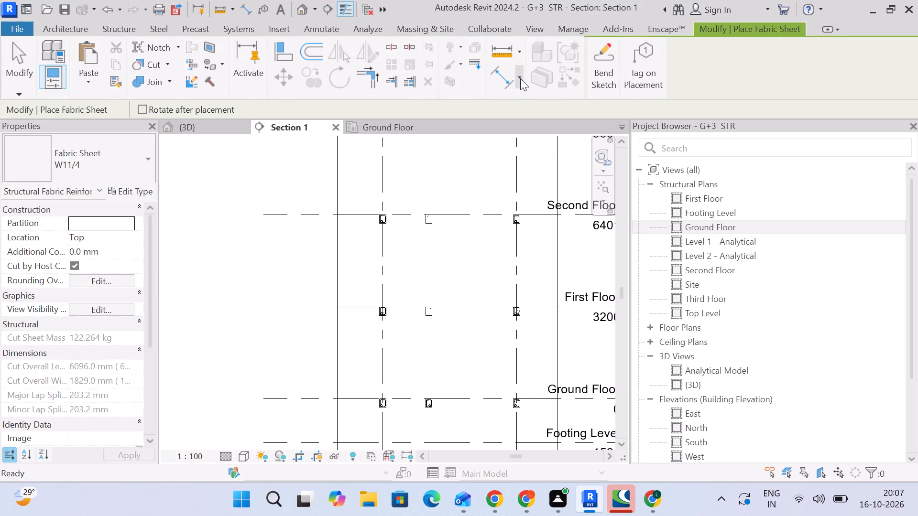
click(519, 82)
drag(106, 27, 118, 32)
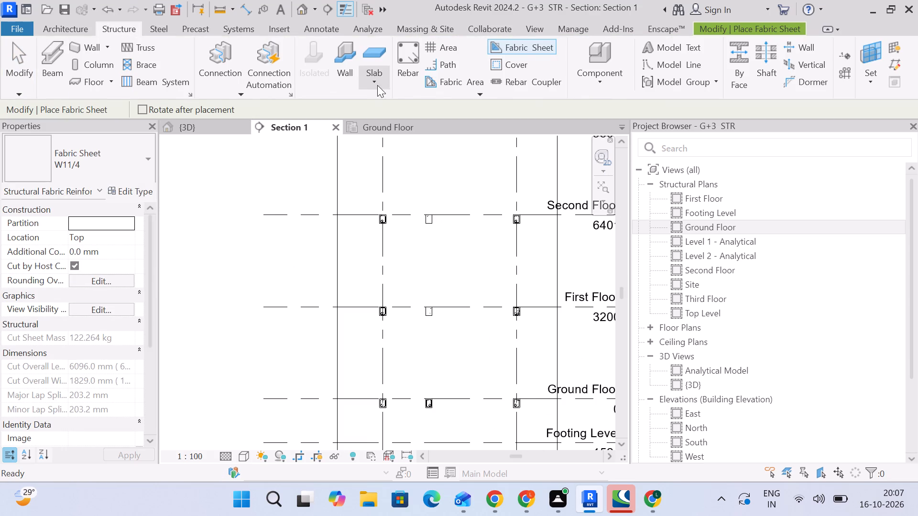
click(535, 64)
click(510, 61)
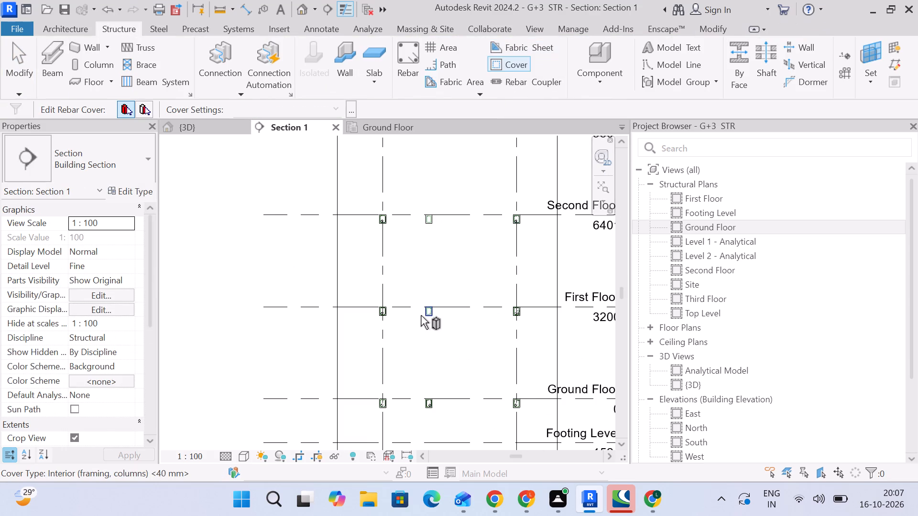
click(421, 315)
click(333, 107)
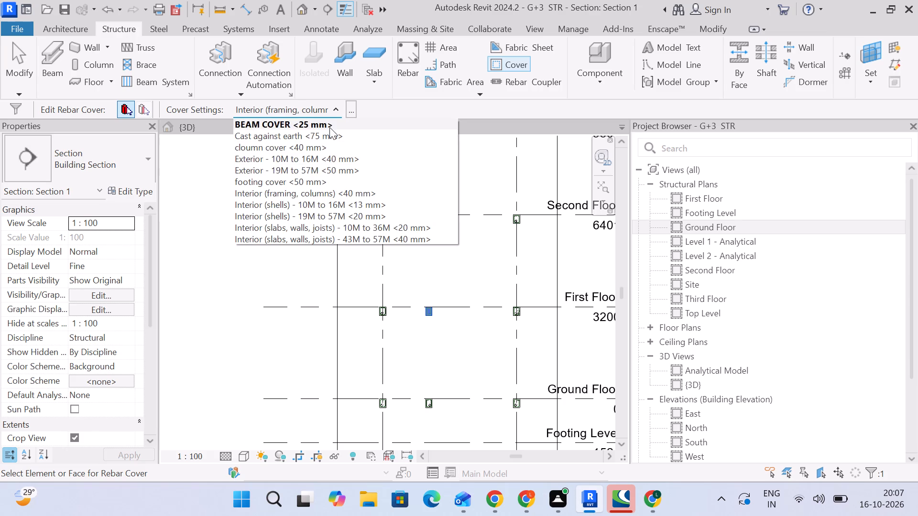
click(329, 127)
Set the rebar cover of the Second Floor and Third Floor short beams to BEAM COVER <25 mm>.
click(433, 224)
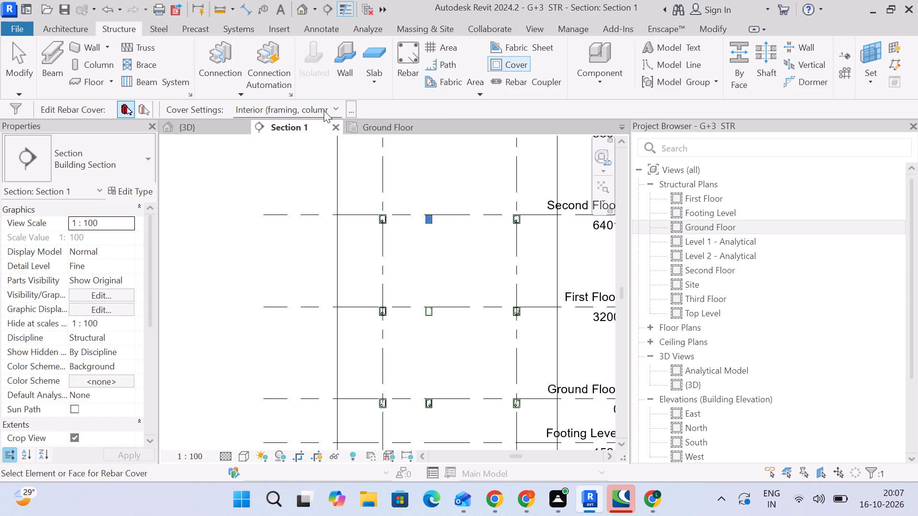
click(324, 110)
click(321, 122)
middle_drag(485, 177, 506, 292)
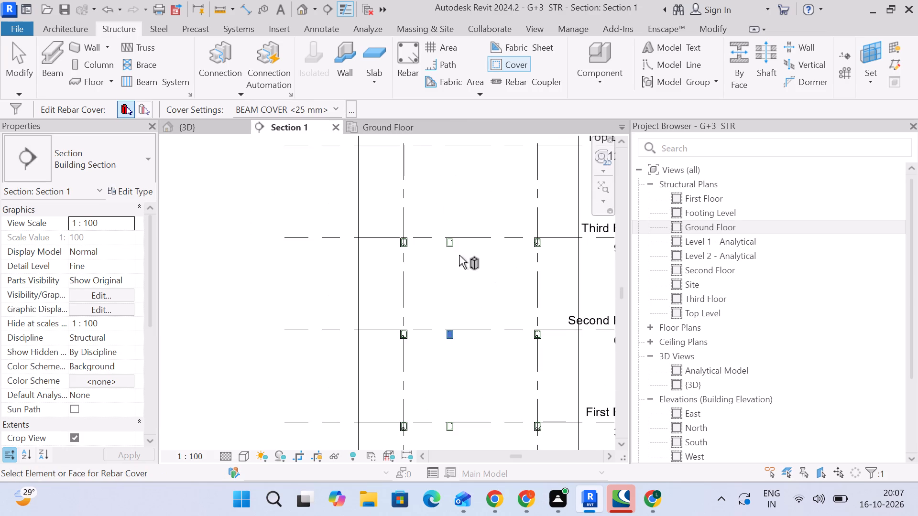
click(459, 247)
click(331, 109)
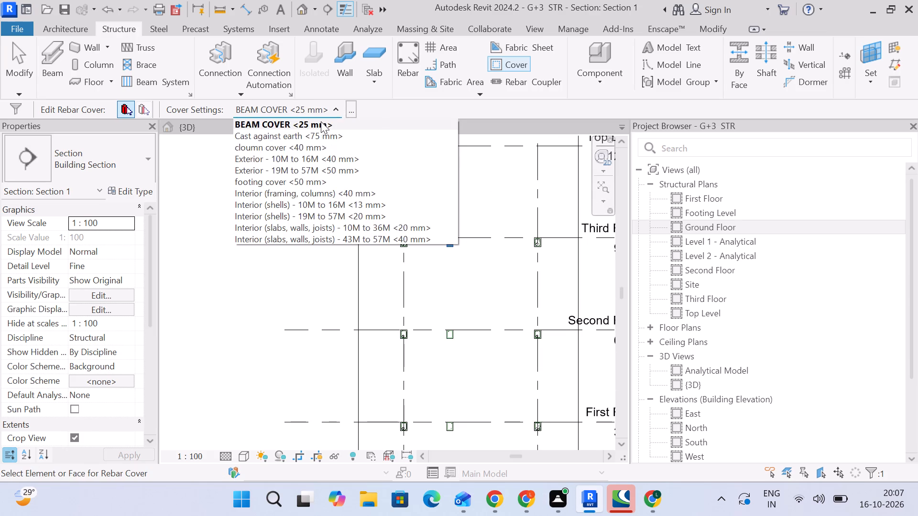
click(321, 123)
Check the rebar cover setting of the Ground Floor short beam in Section 1.
middle_drag(448, 210, 457, 171)
middle_drag(470, 381, 484, 197)
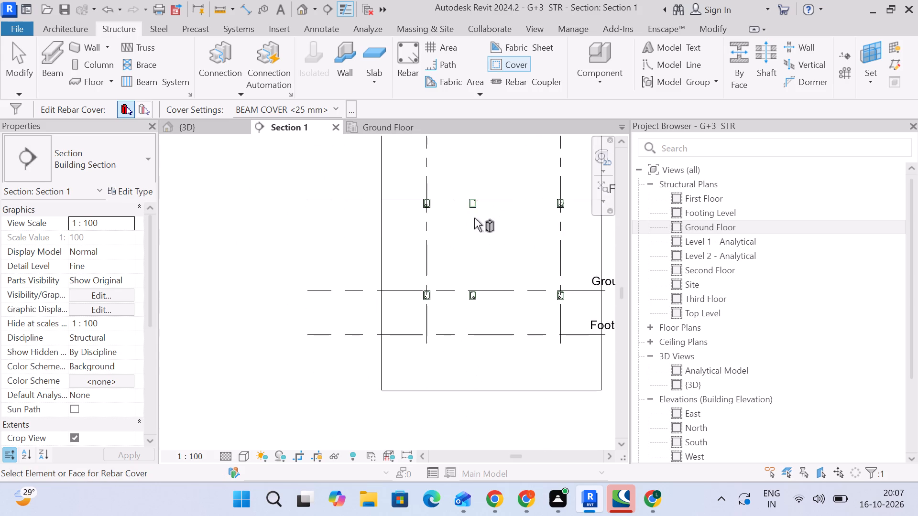
scroll(460, 307, up, 3)
click(474, 297)
scroll(495, 310, up, 3)
middle_drag(543, 323, 491, 374)
click(11, 61)
Copy only the Structural Rebar of the Ground Floor short beam to the First Floor short beam, aligning the beams' bottom midpoints.
drag(403, 293, 429, 385)
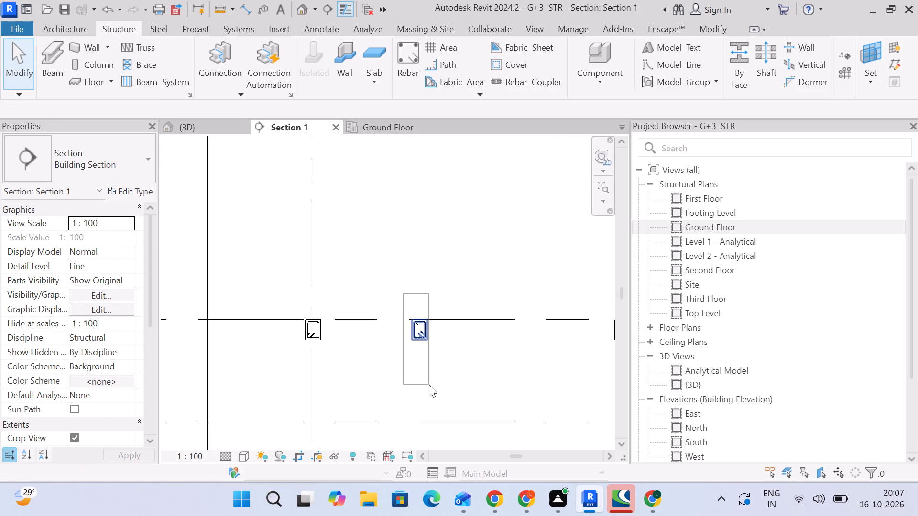
drag(429, 385, 429, 385)
click(608, 67)
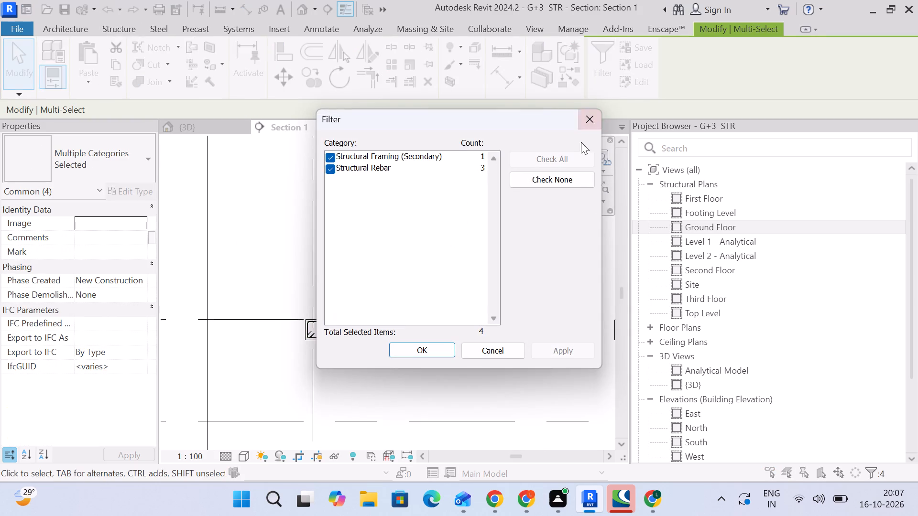
click(576, 178)
drag(327, 168, 330, 174)
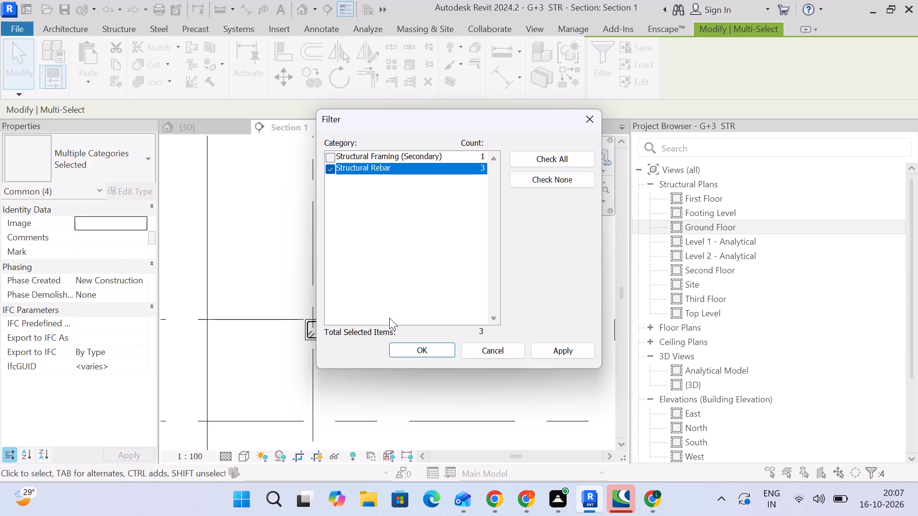
click(403, 351)
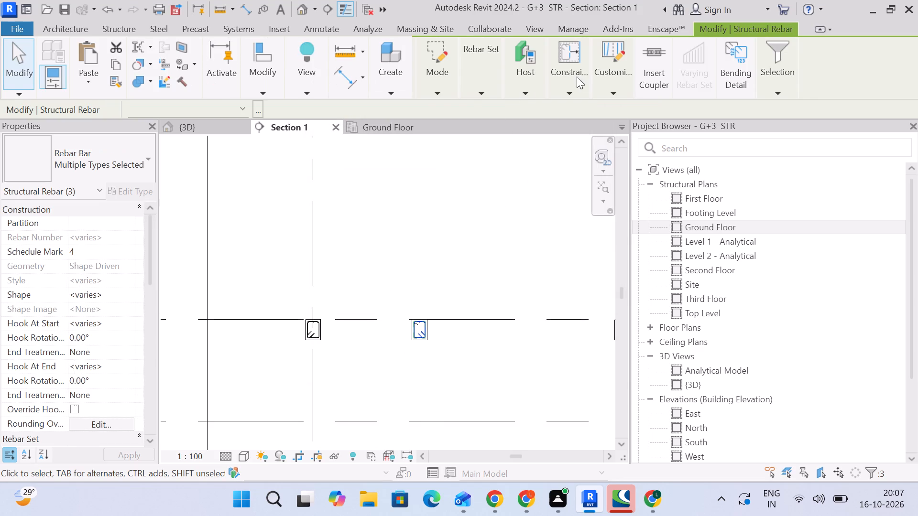
click(272, 90)
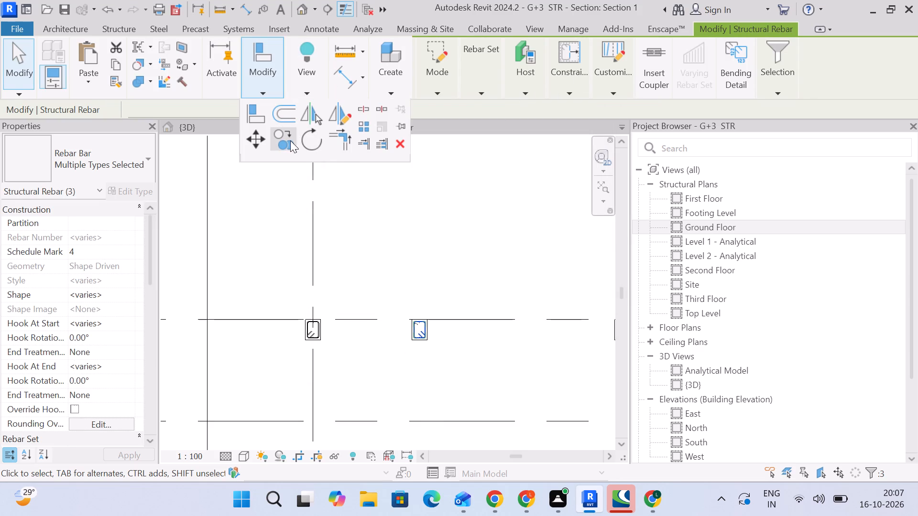
click(290, 140)
scroll(415, 352, up, 8)
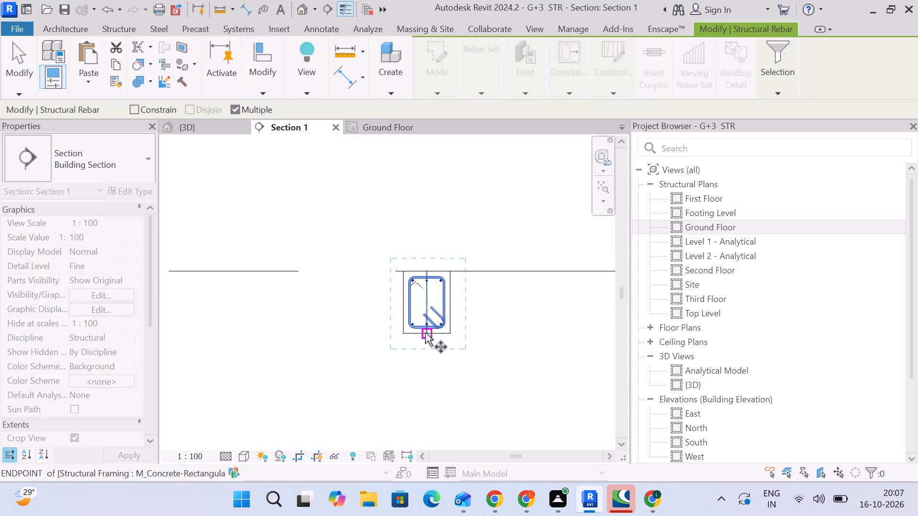
click(425, 333)
scroll(429, 286, down, 5)
middle_drag(429, 286, 428, 391)
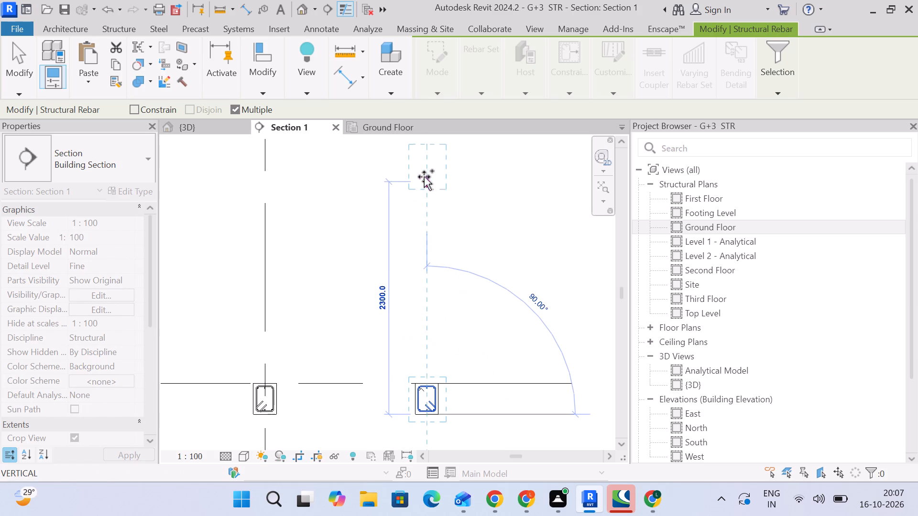
middle_drag(430, 180, 459, 408)
scroll(448, 318, up, 2)
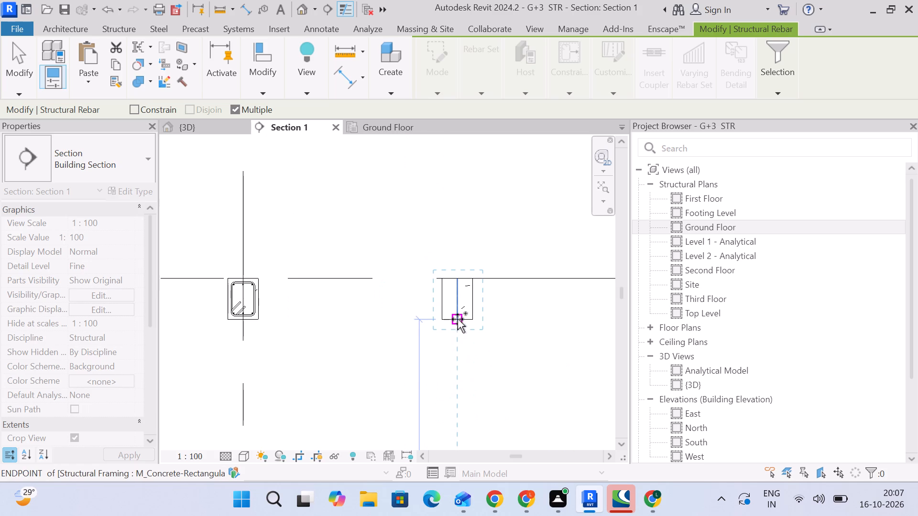
click(458, 319)
Place further copies of the rebar in the Second and Third Floor short beams at their bottom midpoints, and finish copying.
scroll(474, 258, down, 4)
middle_drag(473, 266, 458, 492)
scroll(429, 287, up, 2)
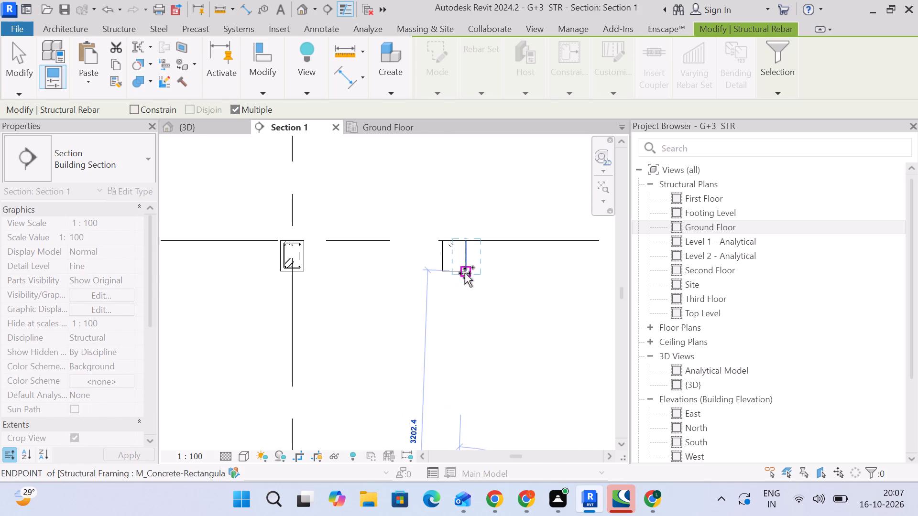
click(451, 270)
middle_drag(466, 195, 495, 515)
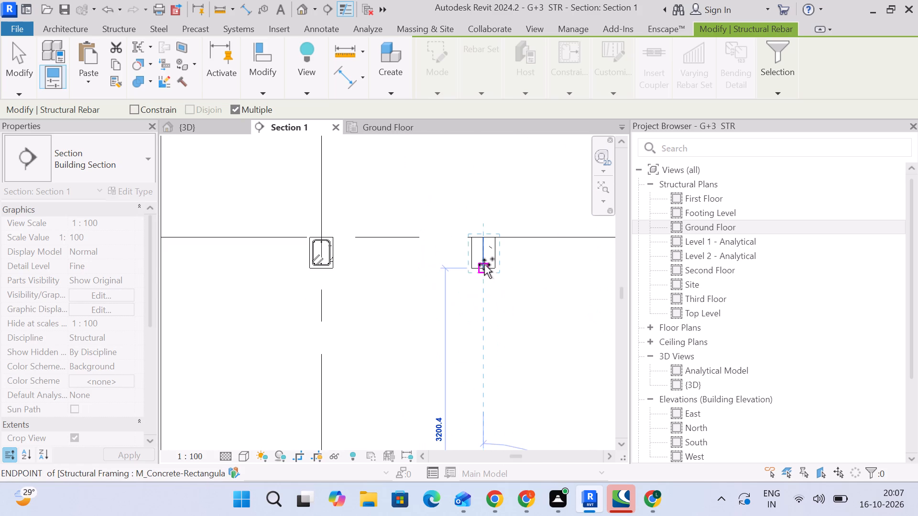
click(481, 269)
middle_drag(499, 204, 478, 515)
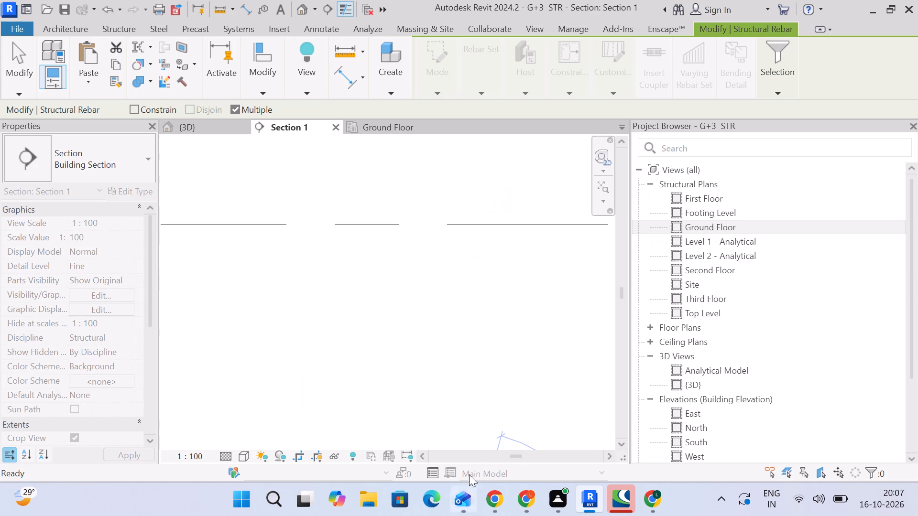
scroll(477, 459, down, 5)
scroll(485, 377, down, 5)
middle_drag(483, 372, 410, 253)
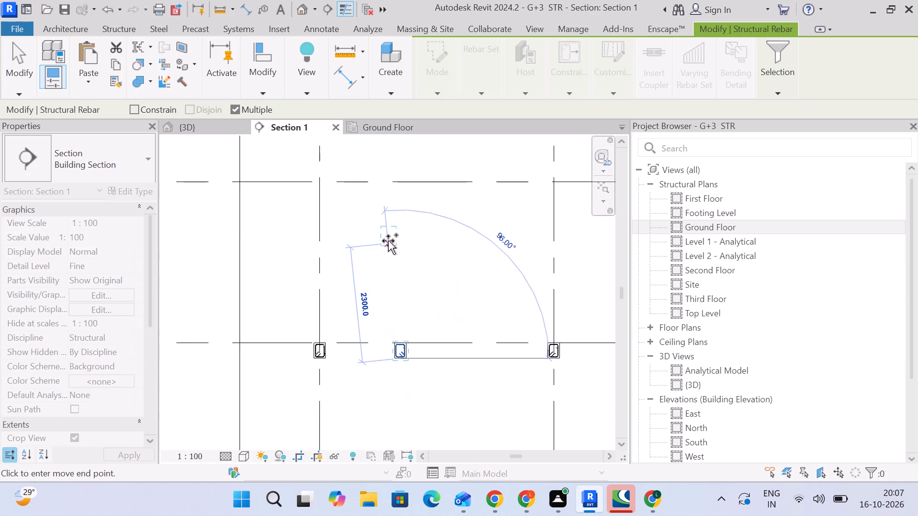
scroll(388, 241, down, 5)
scroll(388, 241, up, 1)
scroll(383, 242, down, 4)
click(20, 59)
scroll(306, 262, down, 4)
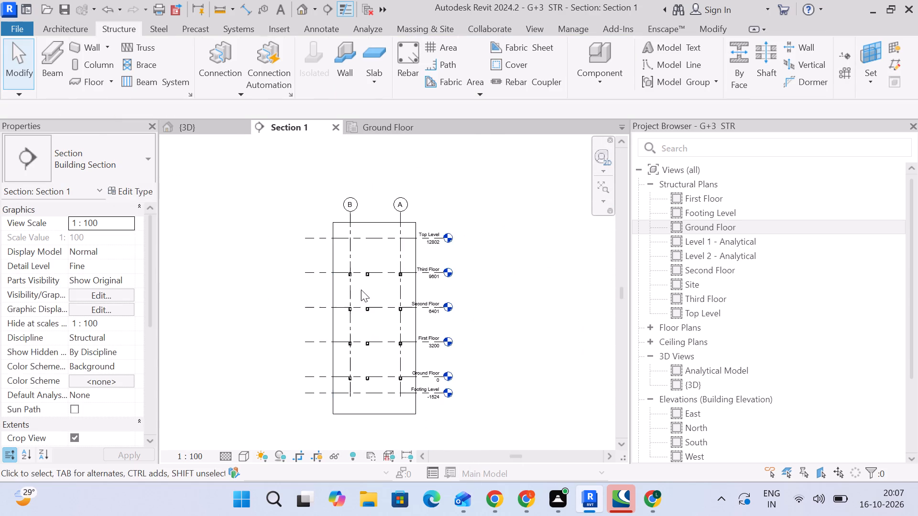
middle_drag(362, 290, 352, 239)
Inspect the beam and column reinforcement of the frame in the {3D} view.
click(190, 125)
scroll(282, 242, down, 4)
middle_drag(343, 291, 372, 348)
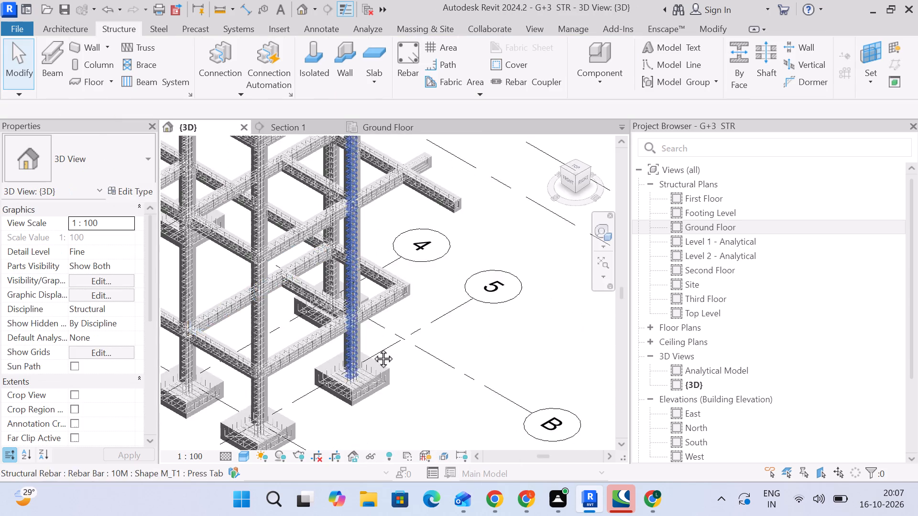
middle_drag(372, 348, 391, 384)
scroll(417, 369, down, 5)
middle_drag(419, 360, 380, 295)
scroll(386, 299, down, 4)
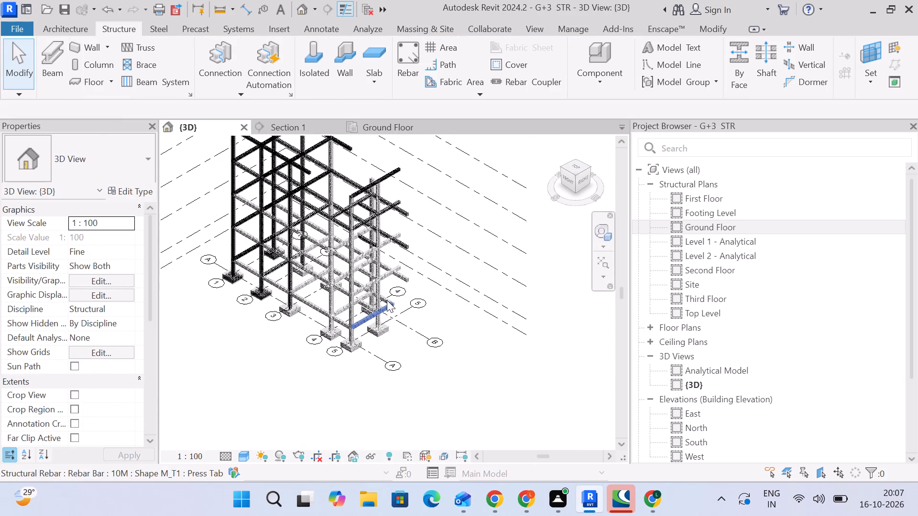
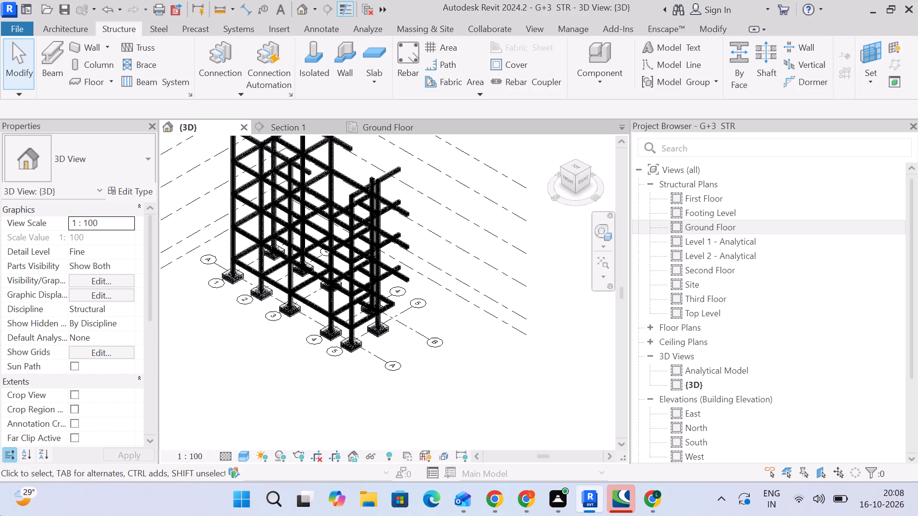
Examine the structural frame, its beams, columns and footings, in the 3D view.
scroll(420, 181, down, 7)
middle_drag(411, 177, 415, 176)
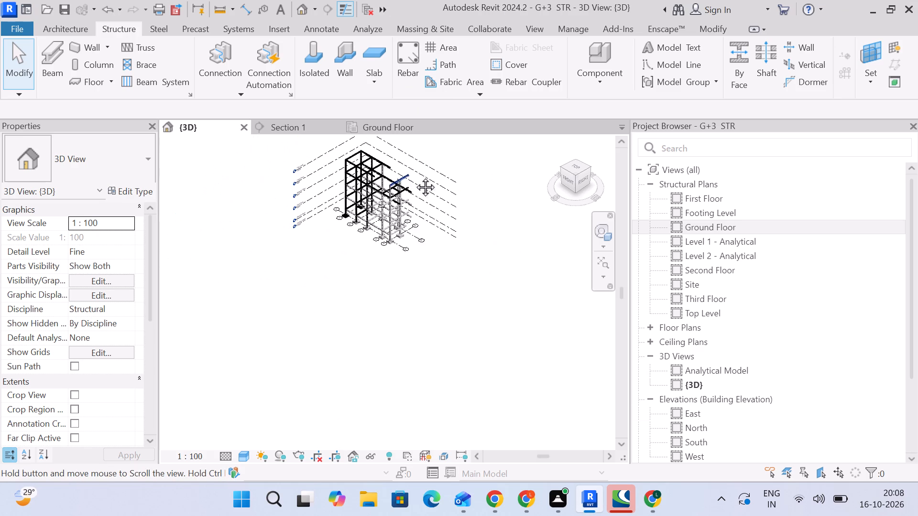
middle_drag(415, 176, 410, 162)
scroll(411, 191, up, 6)
middle_drag(398, 211, 404, 227)
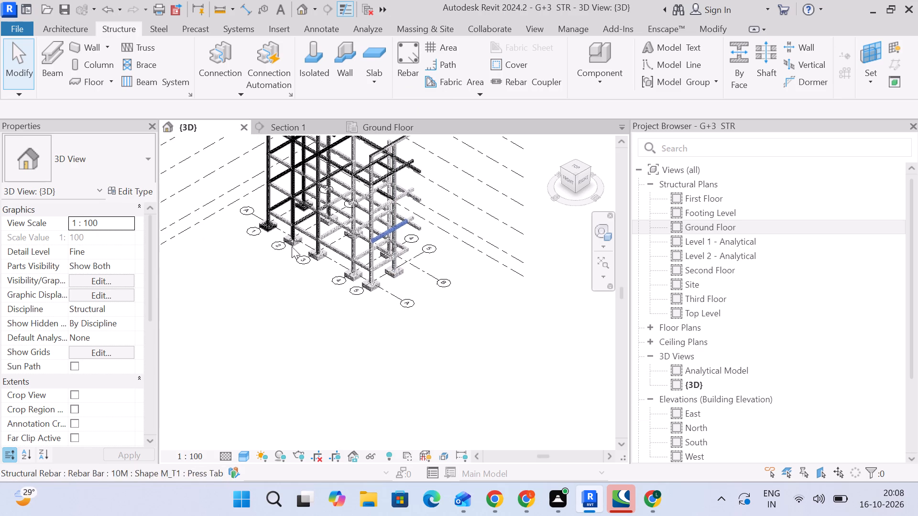
click(230, 274)
middle_click(259, 258)
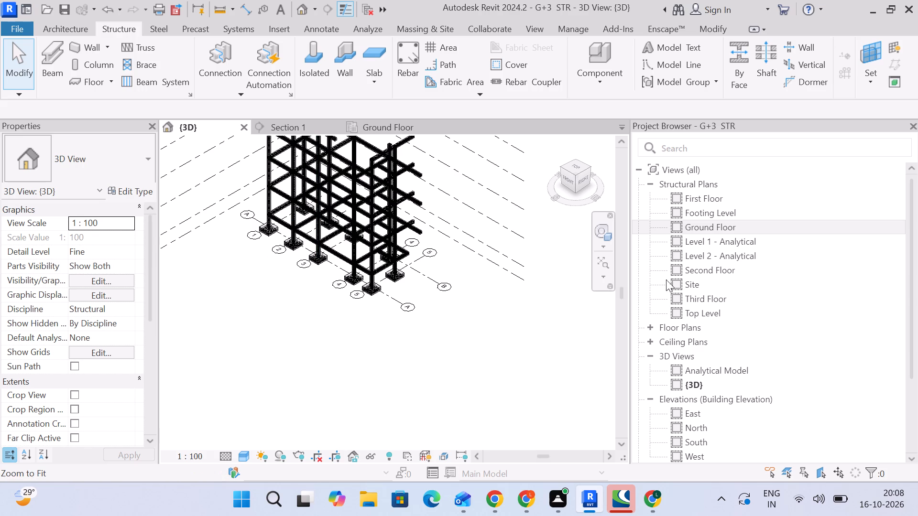
Close the First Floor plan after opening it, and bring up the Ground Floor structural plan around grids 4 and 5.
double_click(704, 197)
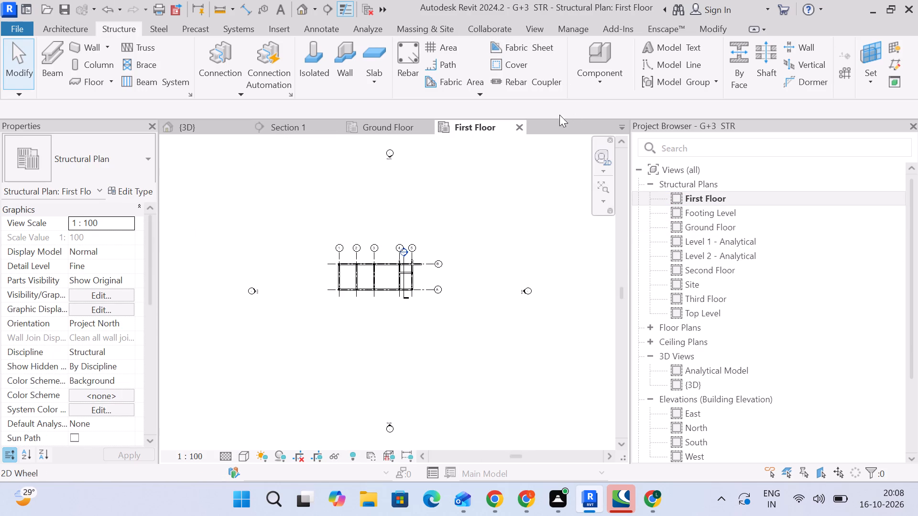
click(518, 126)
click(394, 131)
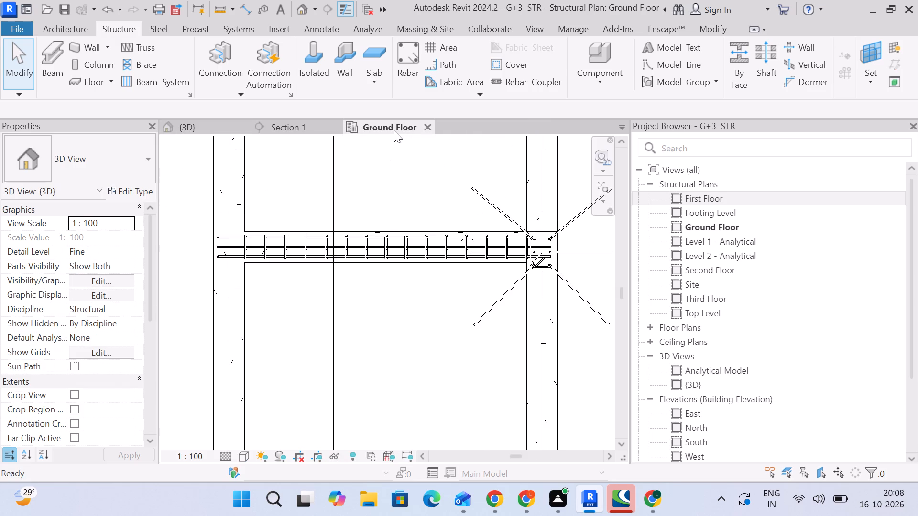
scroll(421, 193, down, 10)
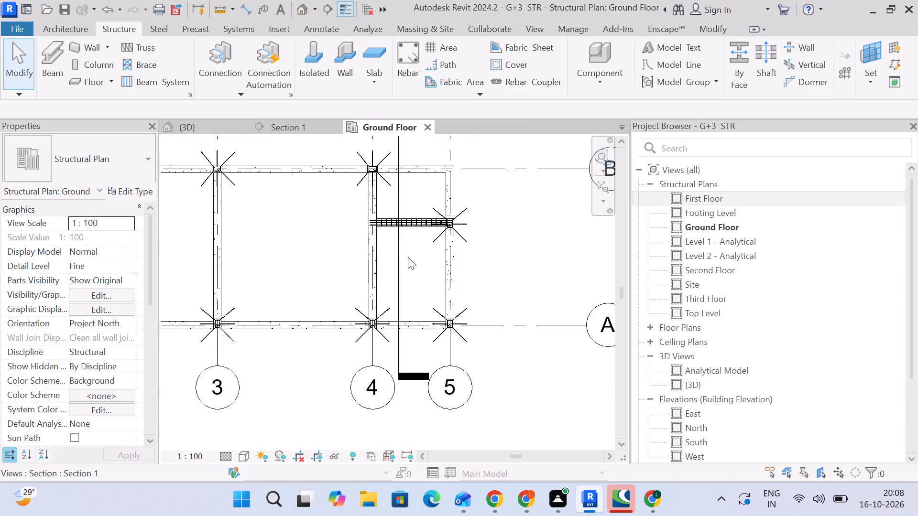
scroll(419, 257, up, 7)
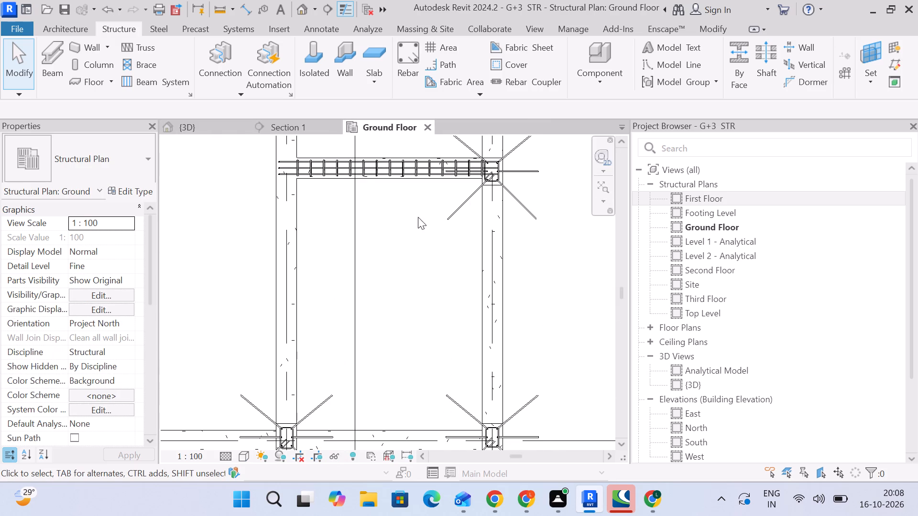
Turn off View Unobscured in Ground Floor, {3D} and Section 1 for the Structural Rebar of the secondary beam between grids 4 and 5.
middle_click(418, 217)
drag(416, 207, 398, 143)
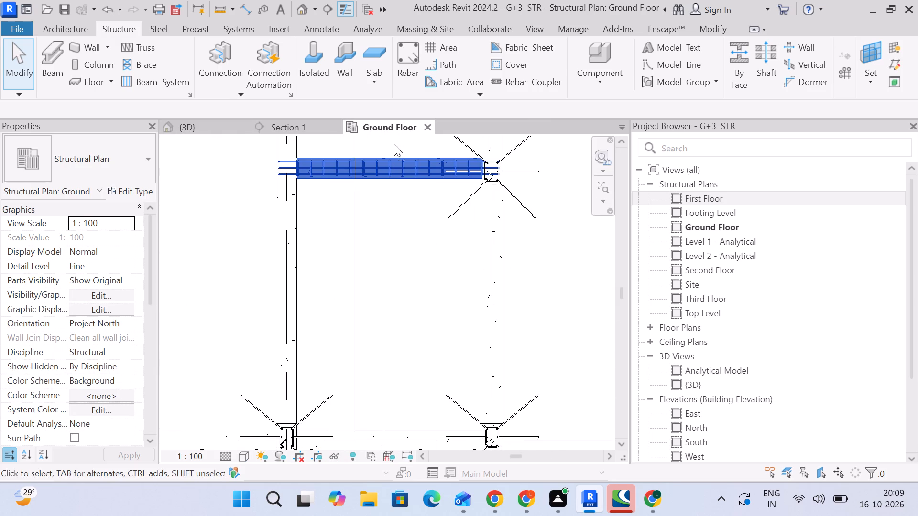
click(608, 59)
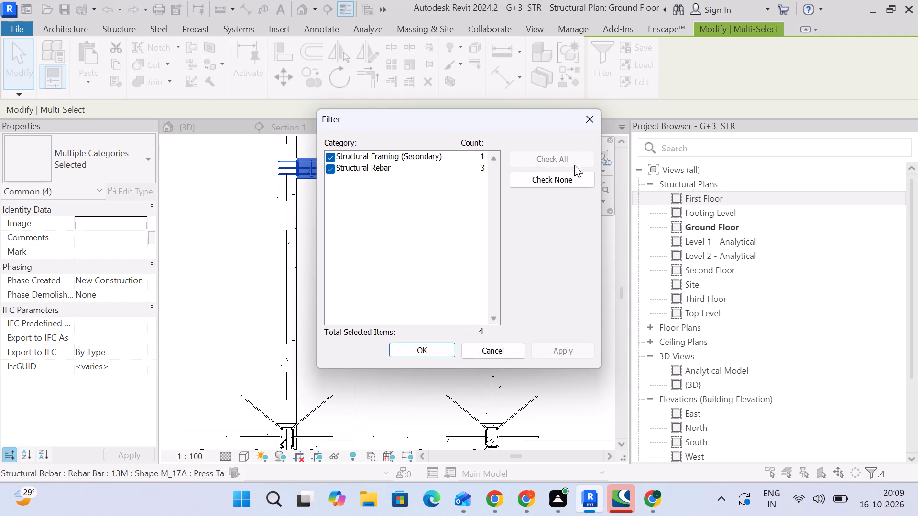
click(576, 180)
click(327, 173)
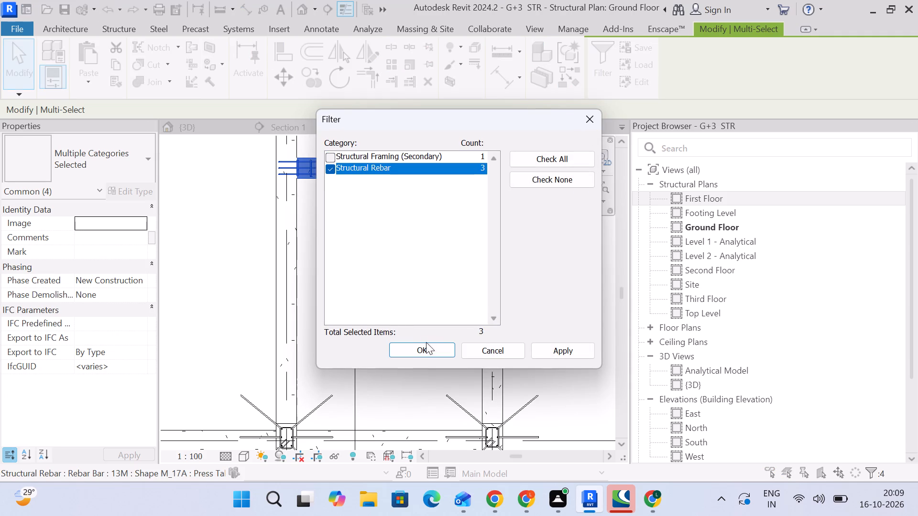
click(426, 352)
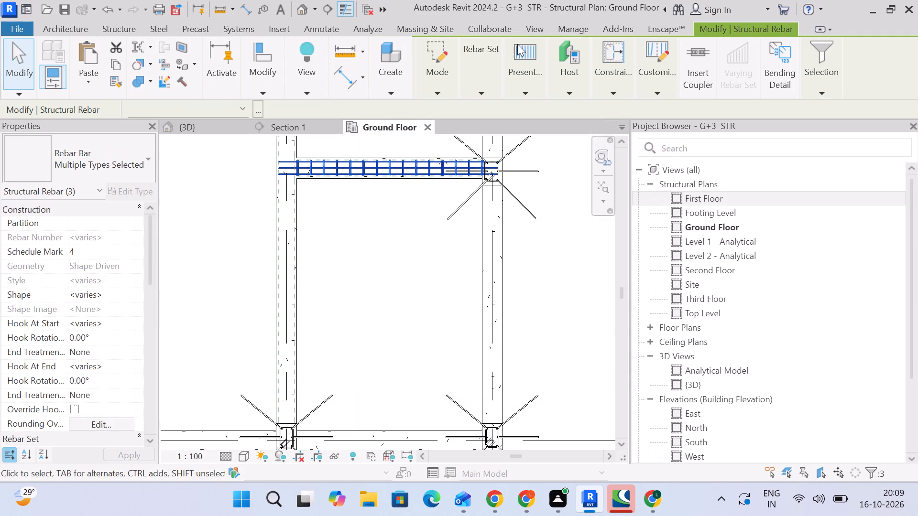
scroll(109, 277, down, 4)
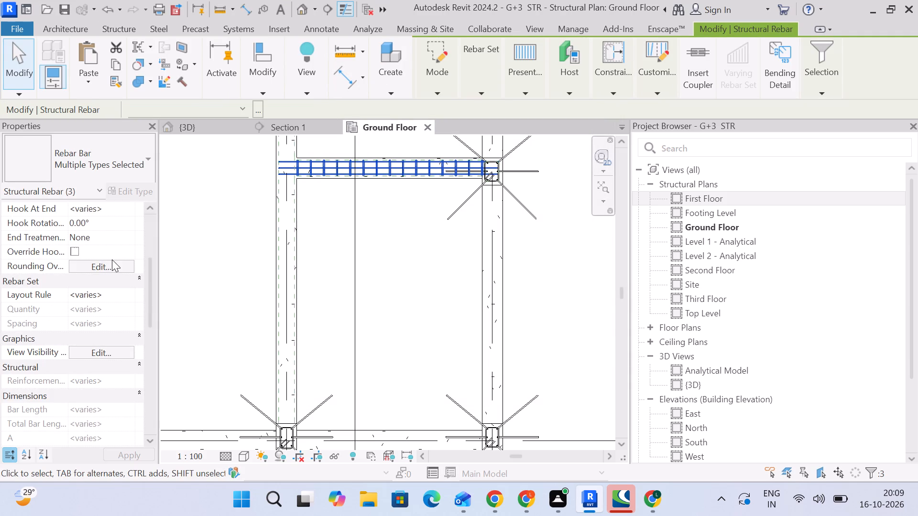
click(112, 259)
click(588, 165)
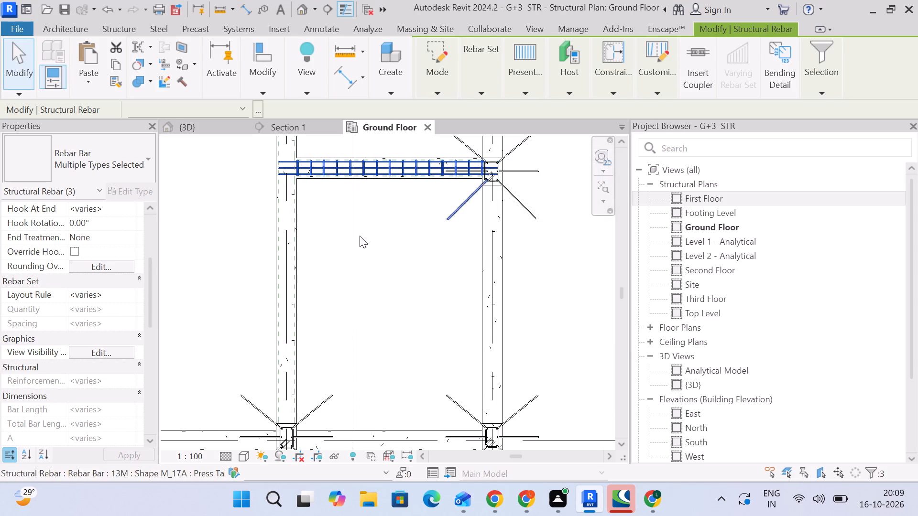
scroll(74, 266, down, 4)
scroll(85, 246, up, 3)
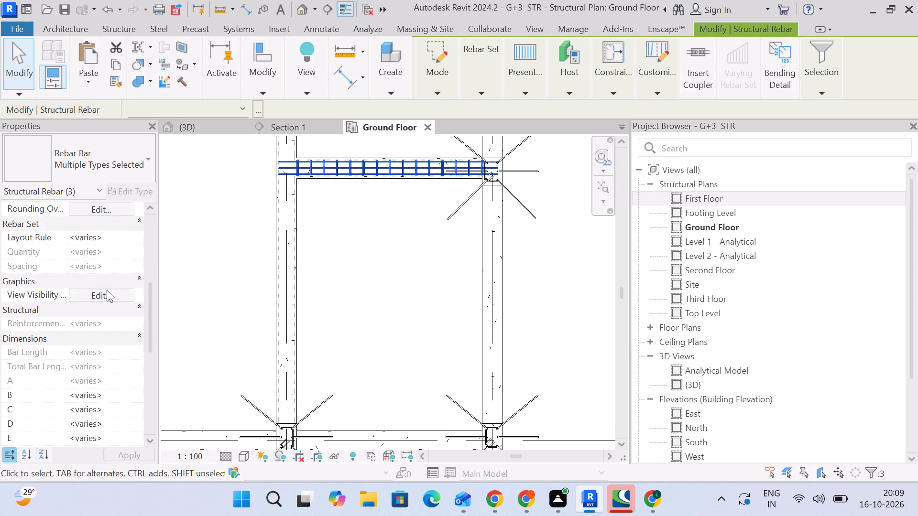
click(113, 300)
click(573, 199)
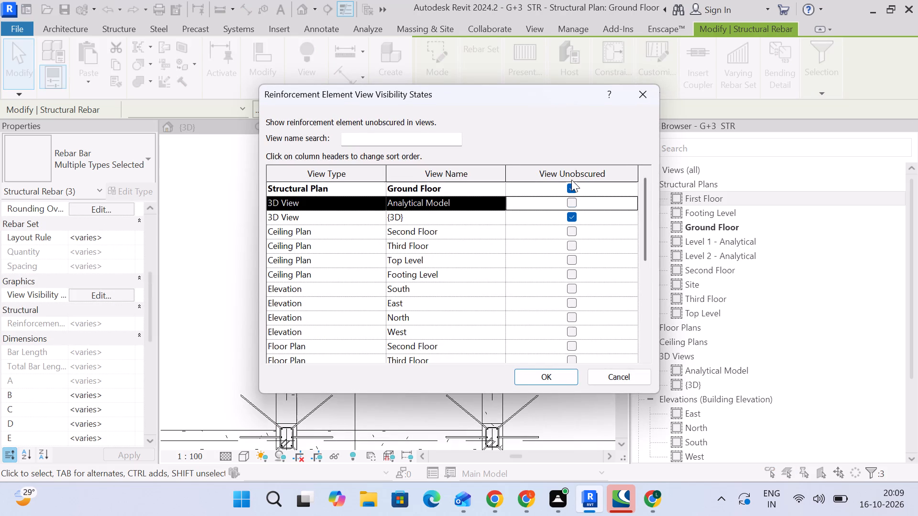
click(571, 180)
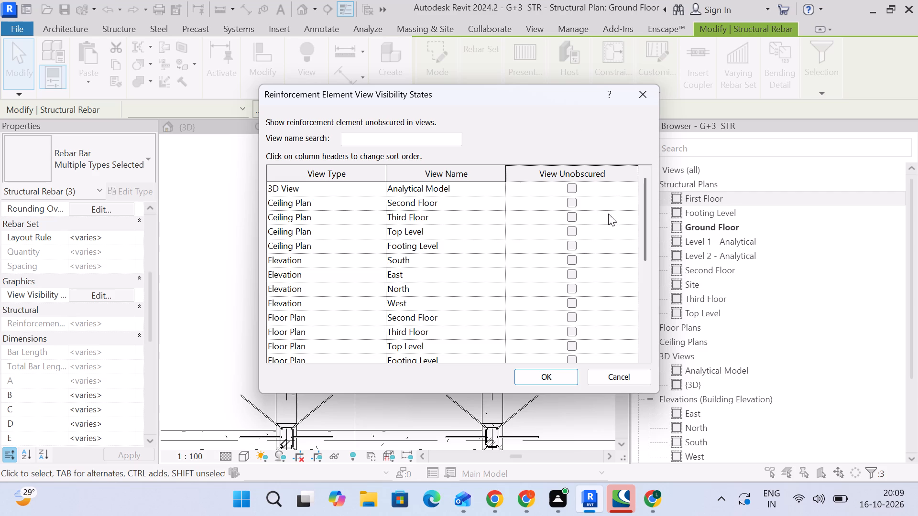
scroll(539, 298, up, 5)
scroll(539, 298, down, 10)
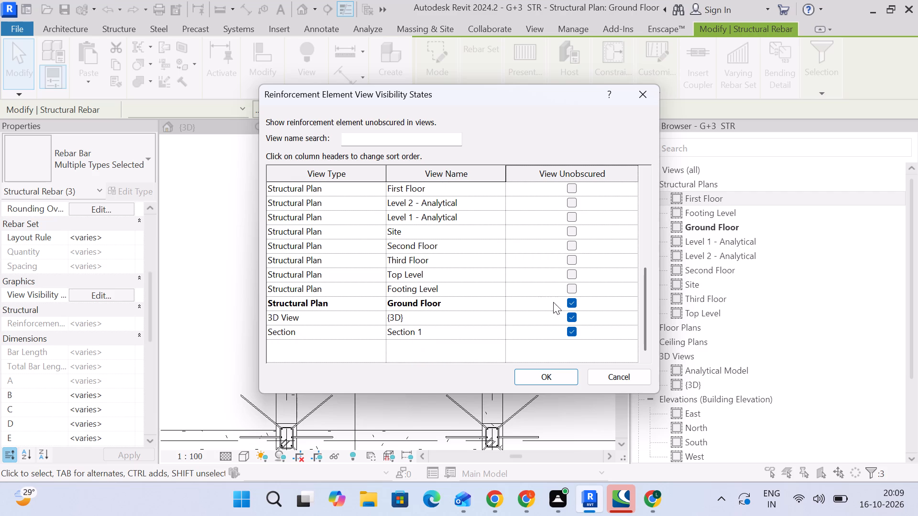
click(568, 302)
click(575, 313)
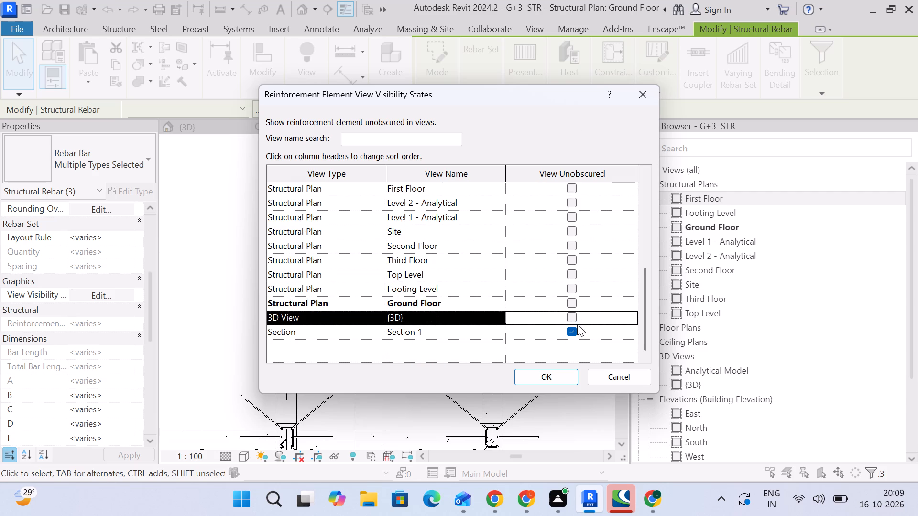
click(573, 326)
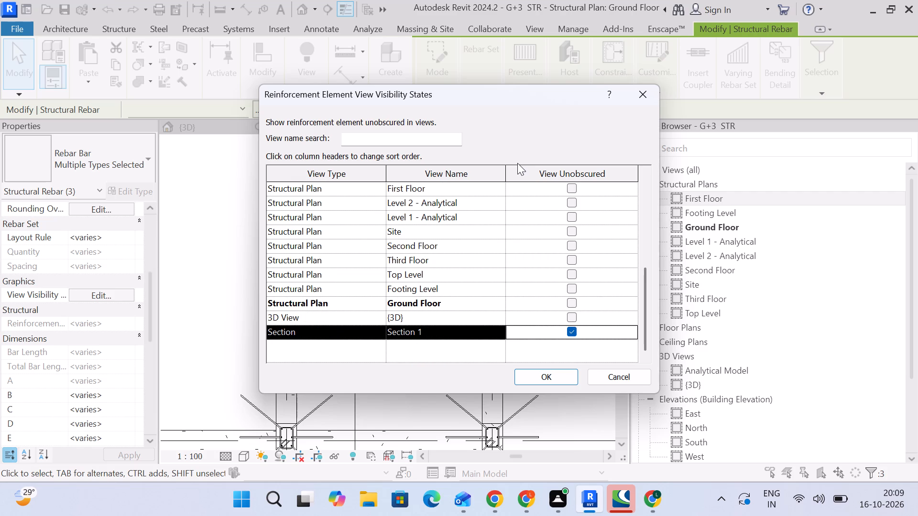
click(518, 163)
click(522, 178)
scroll(525, 185, up, 3)
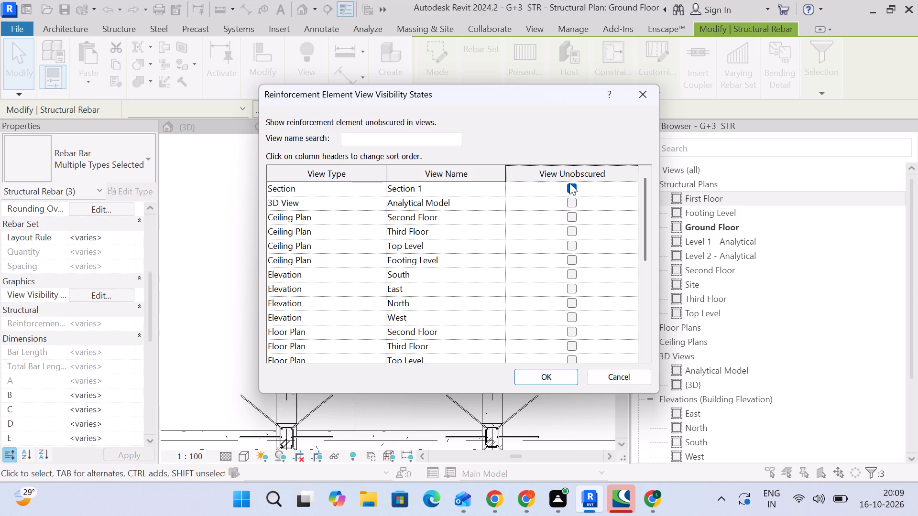
click(571, 184)
click(549, 382)
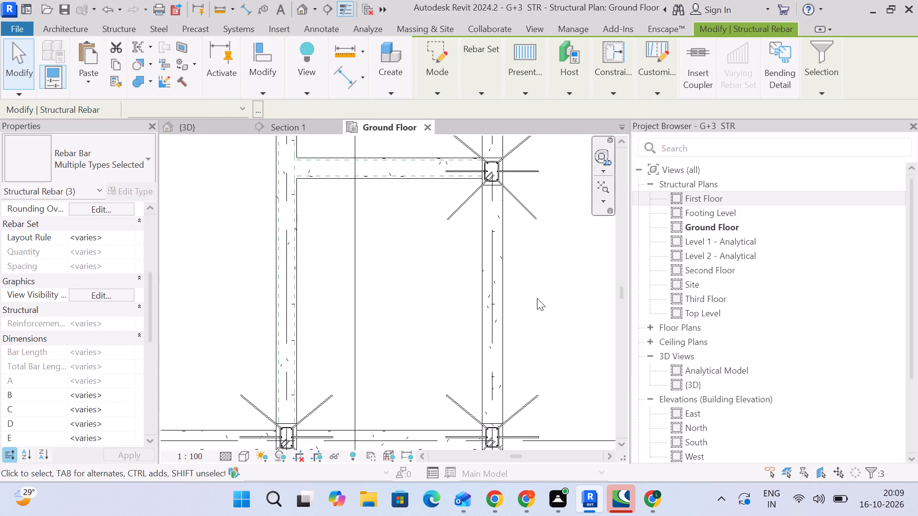
click(549, 309)
Start a structural foundation slab on the Ground Floor and duplicate the 150mm Foundation Slab type as FLOOR SLAB 6".
scroll(550, 310, down, 4)
scroll(588, 340, down, 4)
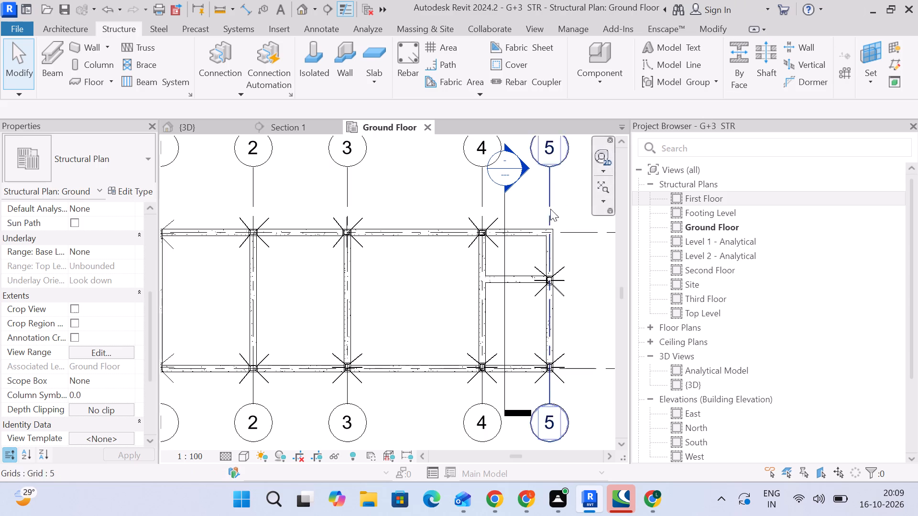
scroll(342, 294, down, 3)
middle_drag(340, 296, 382, 281)
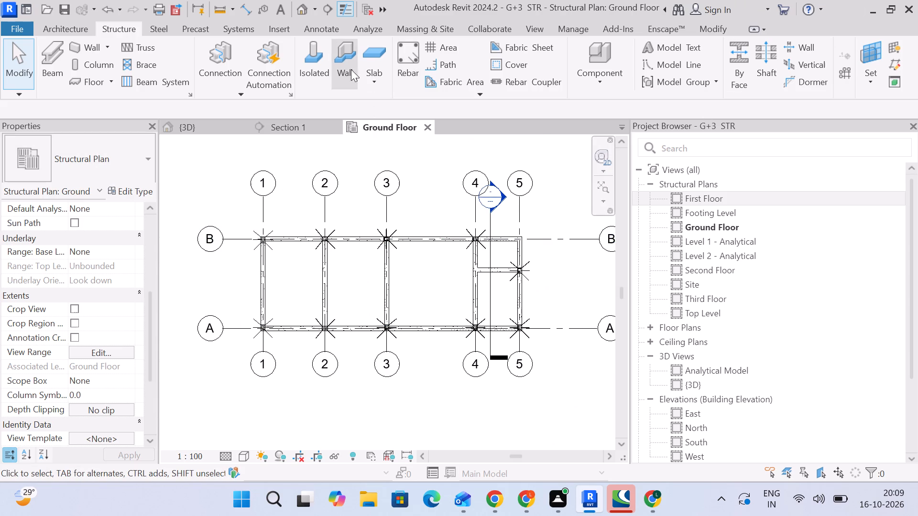
click(381, 87)
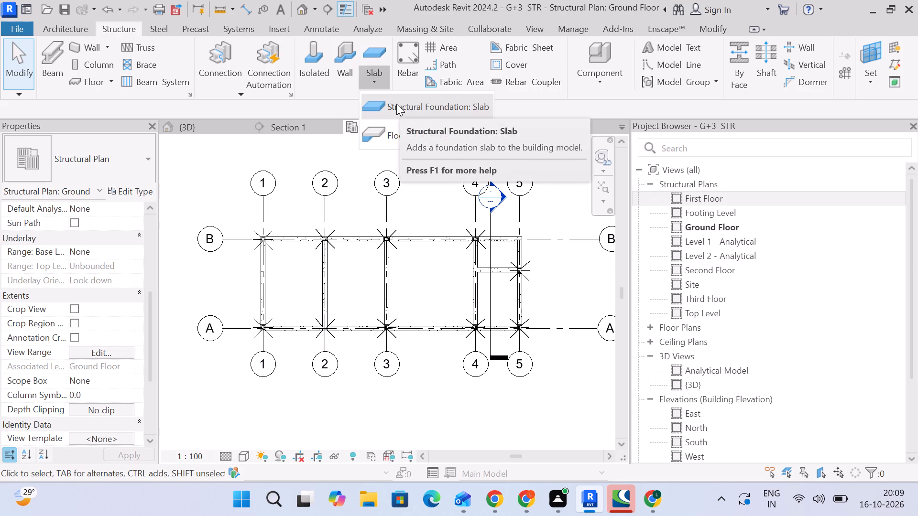
click(396, 104)
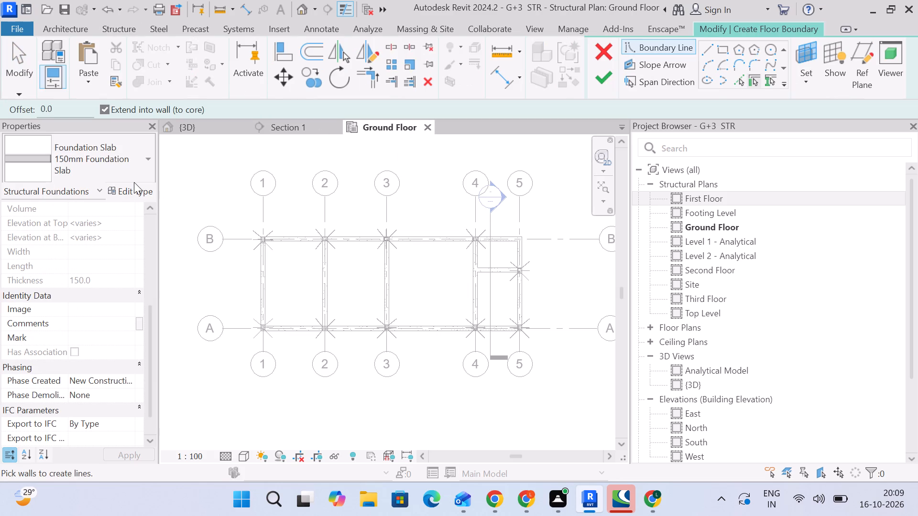
click(132, 193)
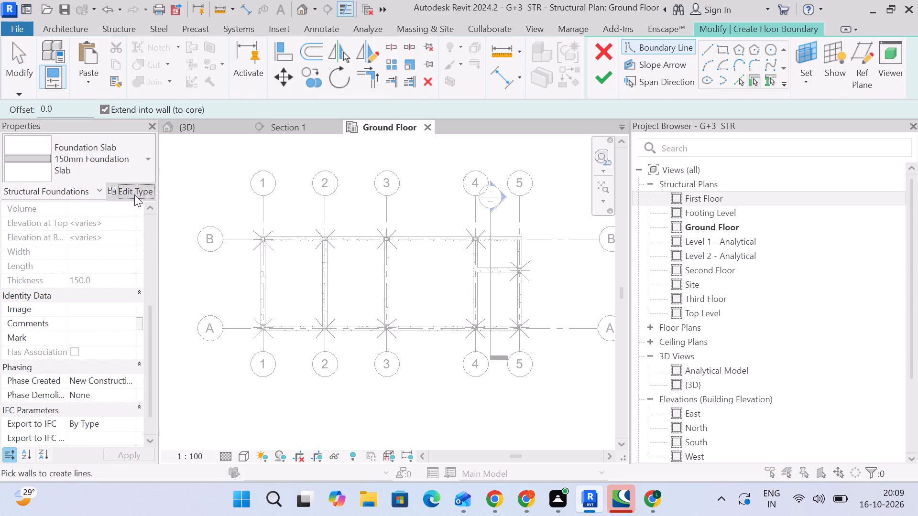
click(299, 63)
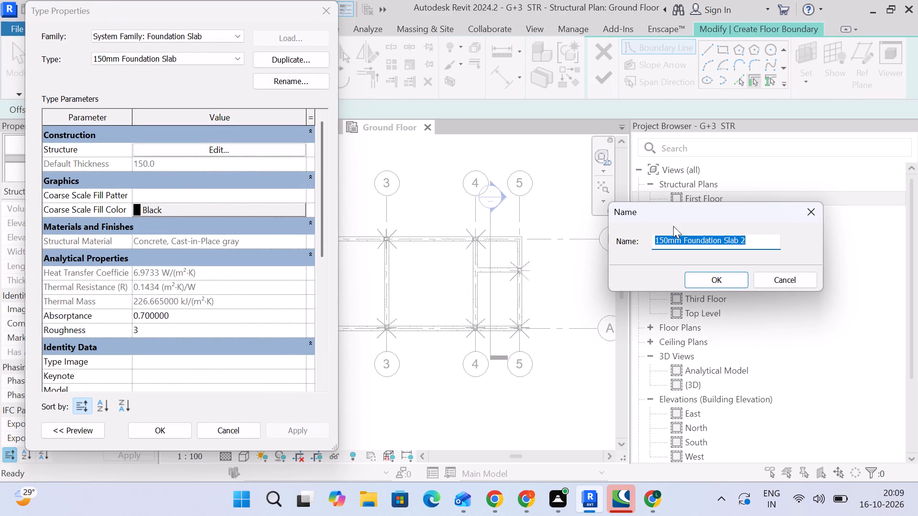
key(f)
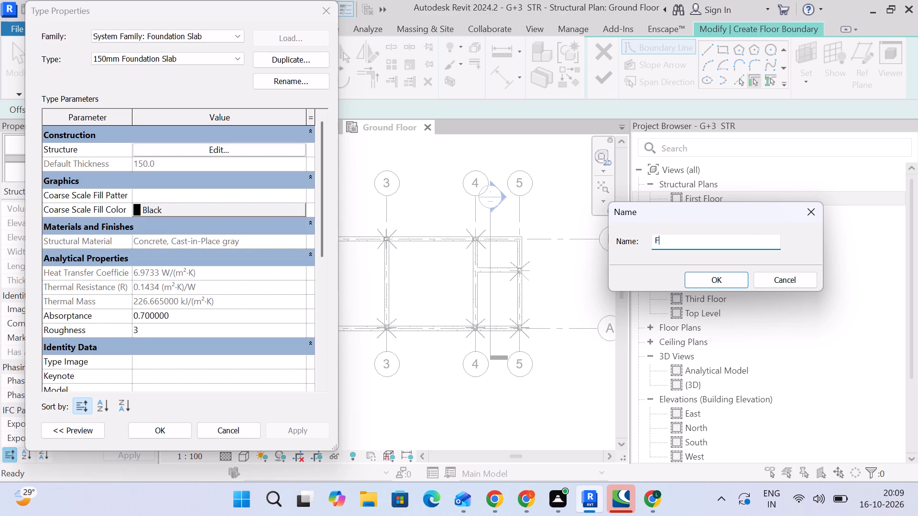
text(LOO)
key(r)
key(space)
text(S)
text(LA)
key(b)
key(space)
text(6)
key(shift+quotedbl)
key(Return)
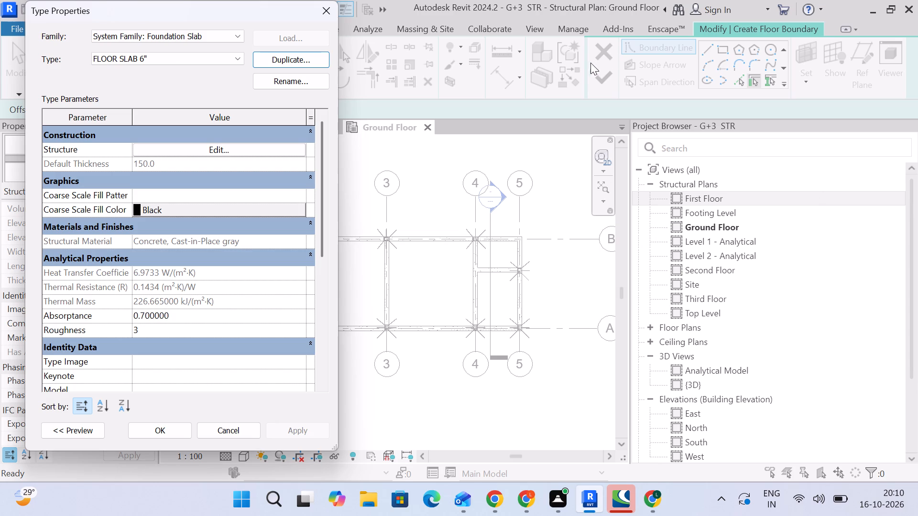
Set the structure layer thickness of the FLOOR SLAB 6" type to 6" and apply the type properties.
click(232, 149)
click(210, 186)
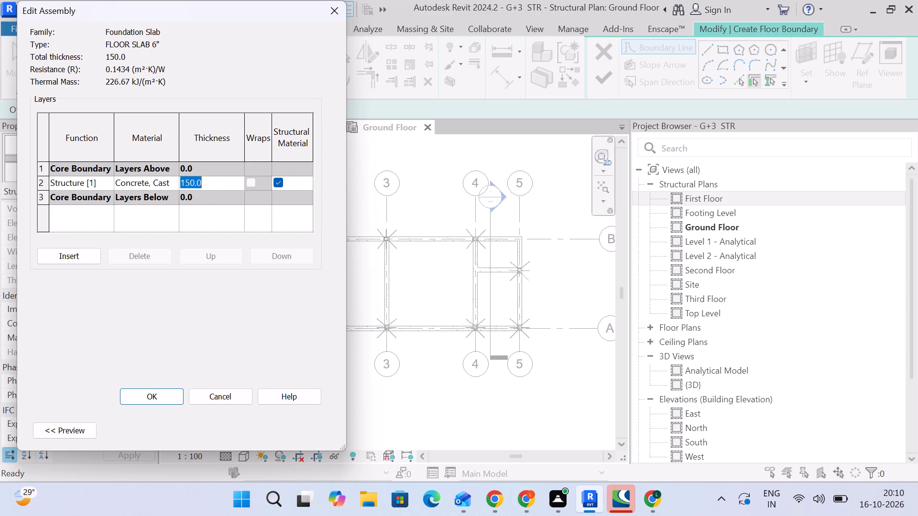
text(6")
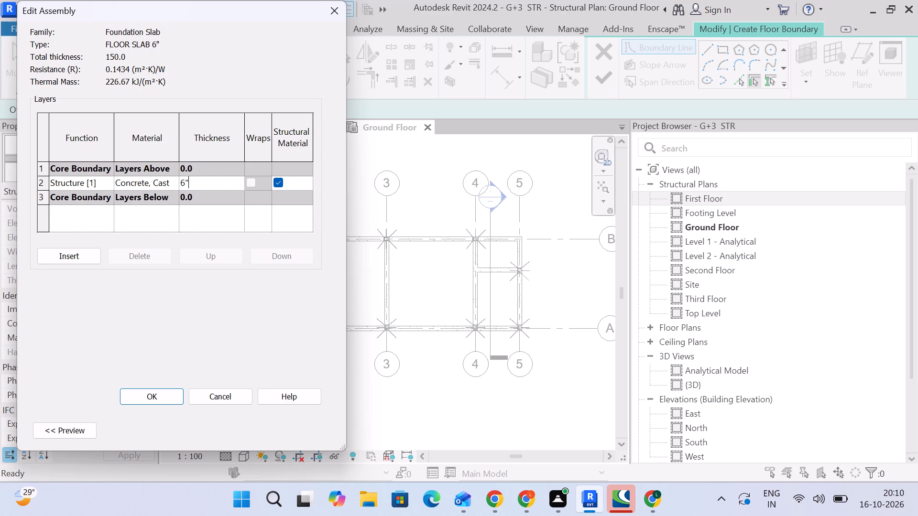
key(Return)
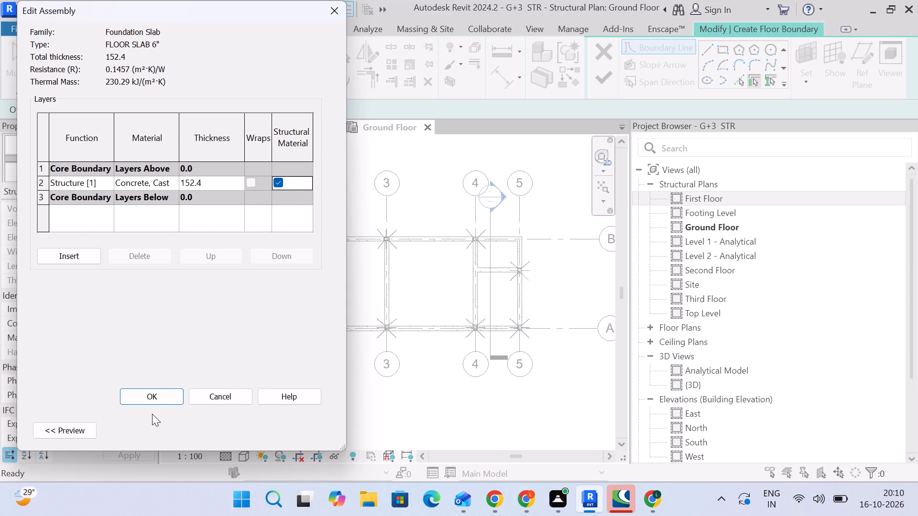
click(162, 395)
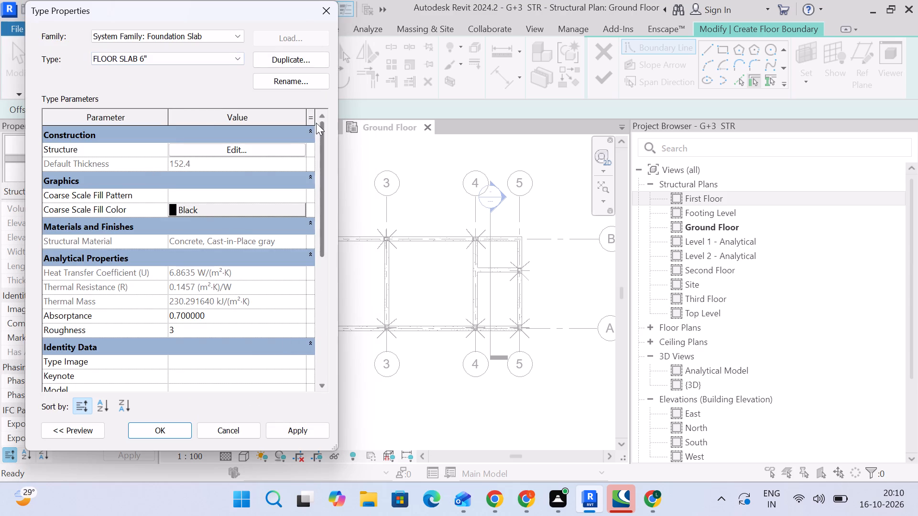
click(257, 154)
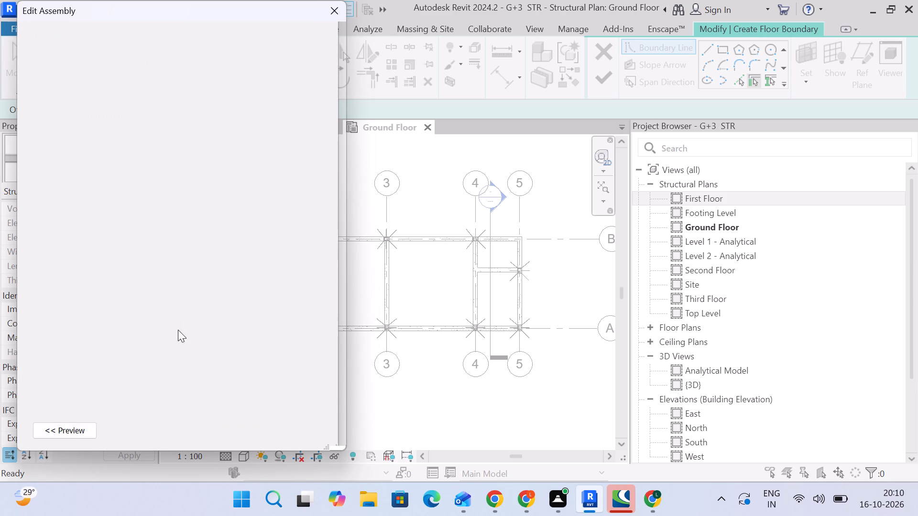
click(165, 404)
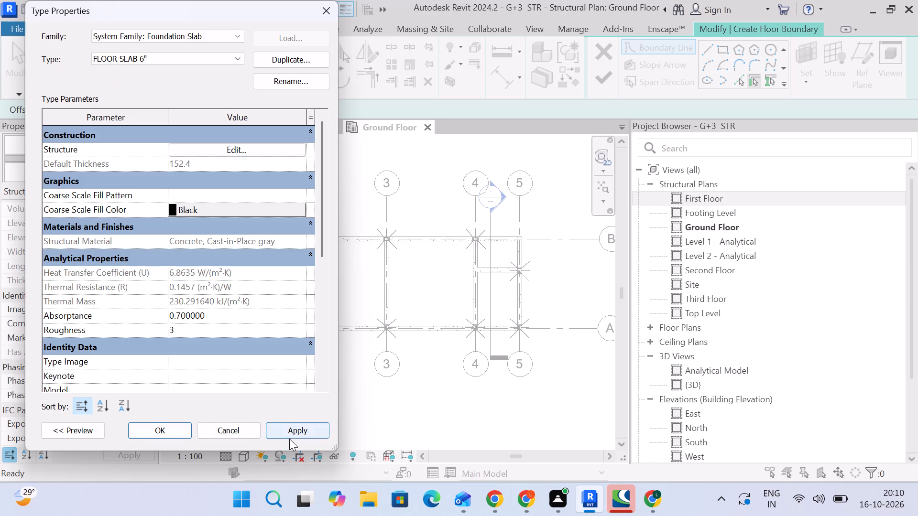
click(291, 438)
click(177, 430)
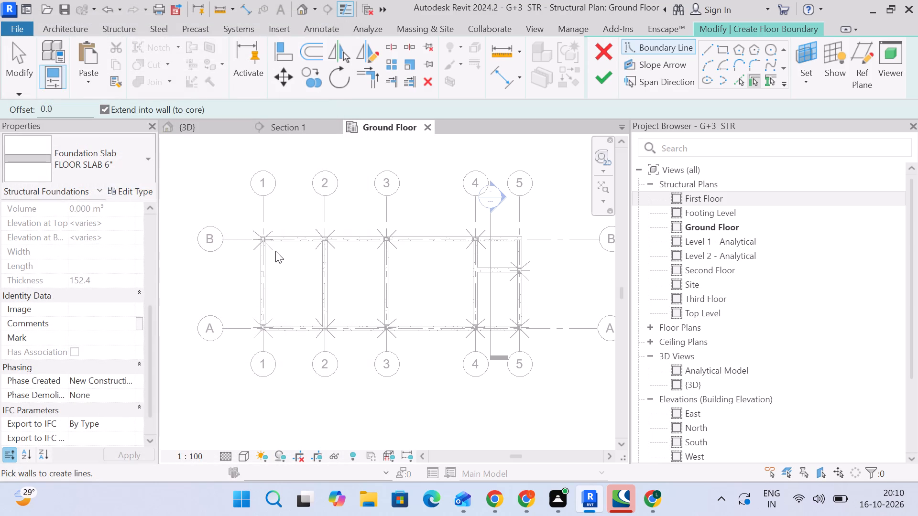
Sketch a rectangular slab boundary, about 2985 by 4420 mm, along the inner beam faces between grids 1–2 and A–B, and finish the slab.
click(718, 50)
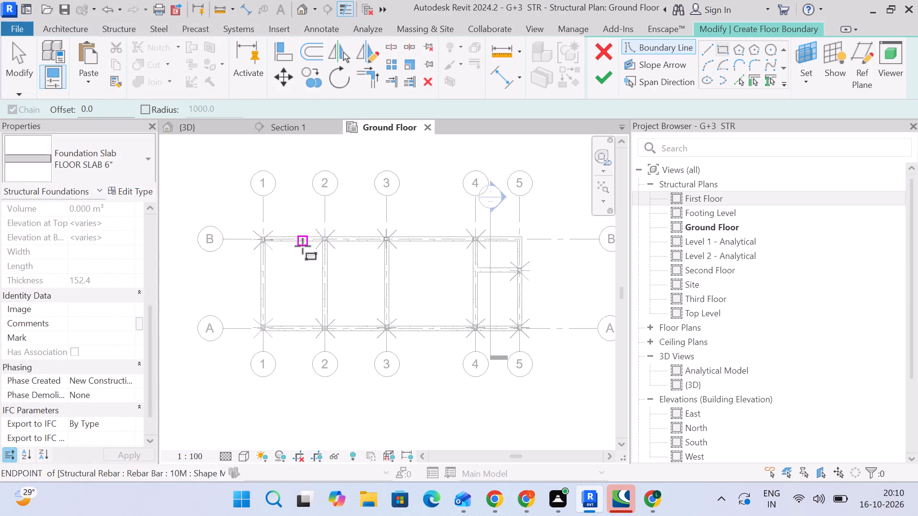
scroll(294, 250, up, 12)
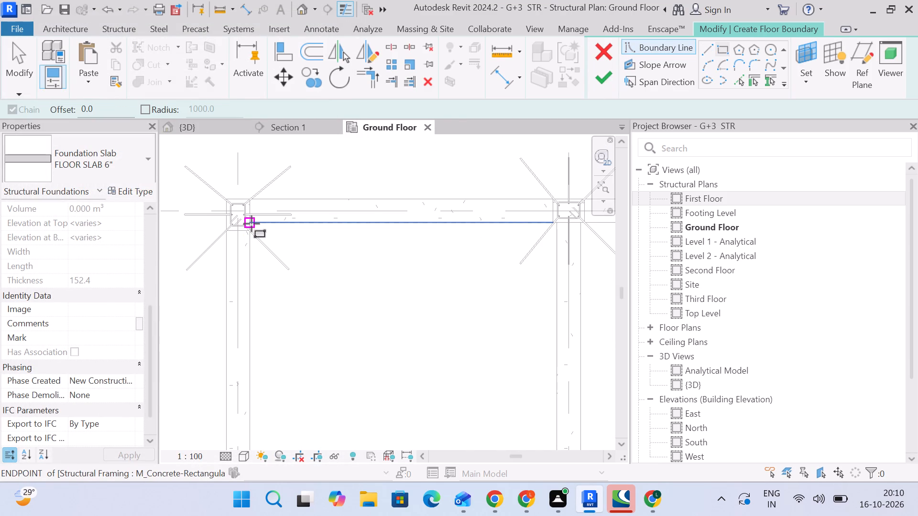
click(251, 224)
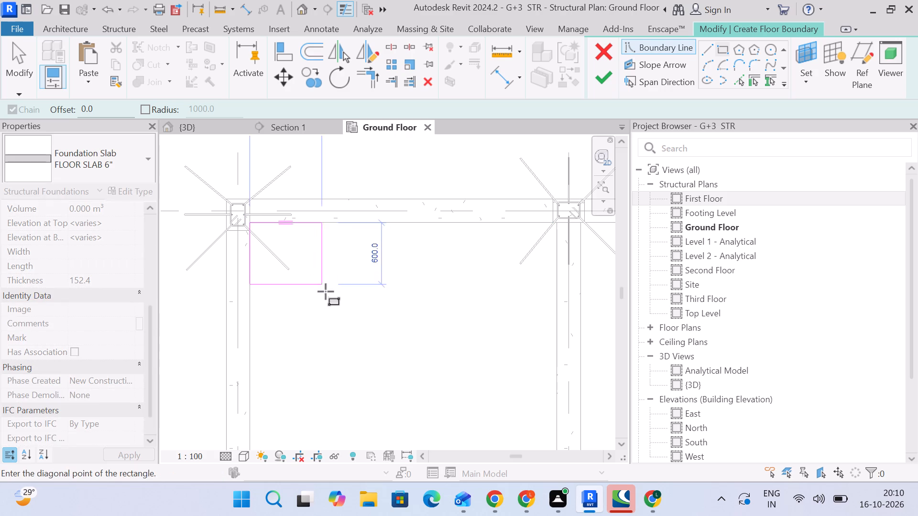
scroll(331, 301, down, 4)
middle_drag(338, 310, 323, 297)
middle_drag(382, 309, 382, 308)
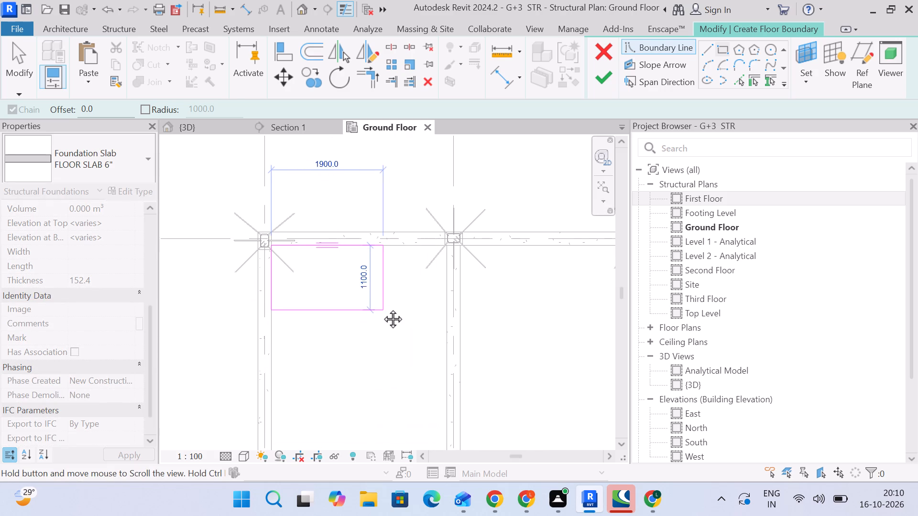
middle_drag(382, 308, 254, 183)
scroll(318, 367, up, 4)
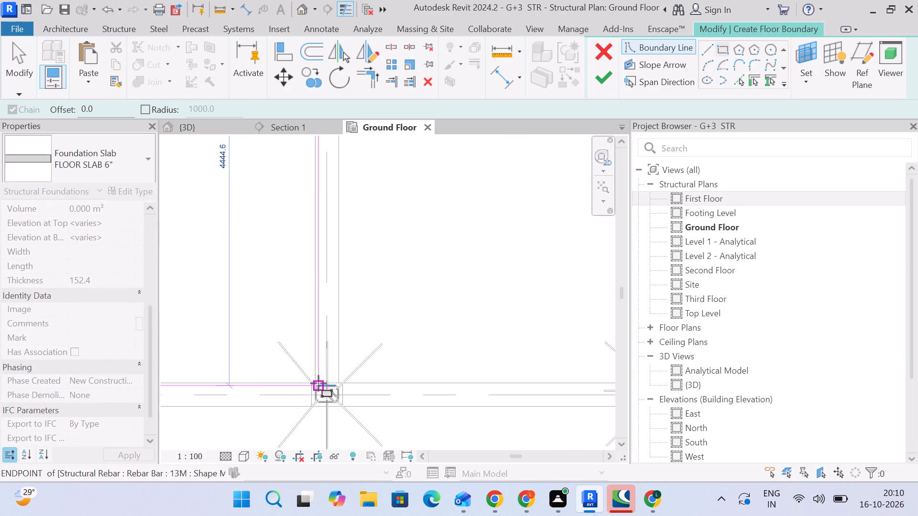
scroll(316, 382, up, 5)
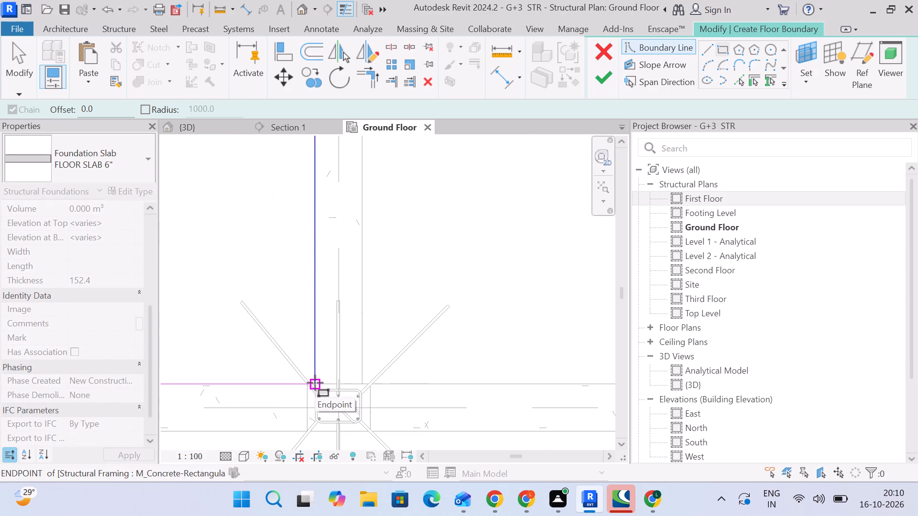
click(317, 382)
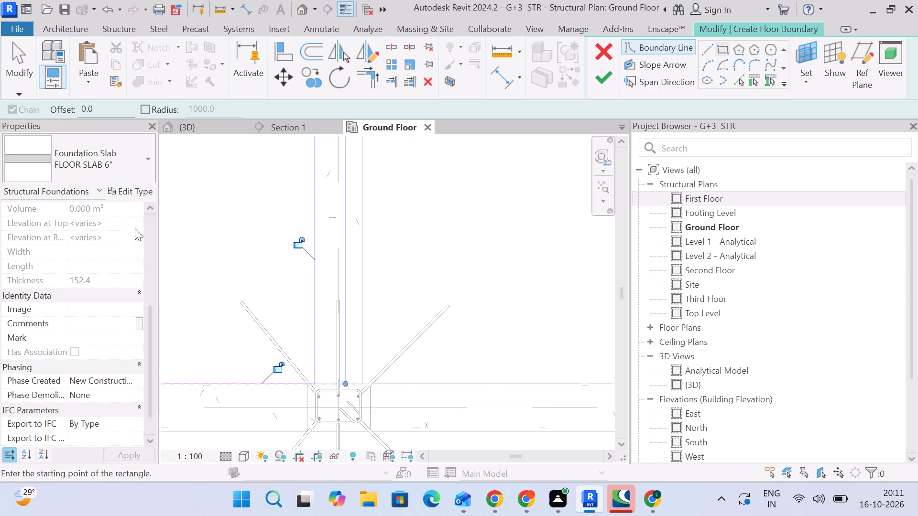
scroll(324, 214, down, 5)
middle_drag(407, 262, 367, 297)
scroll(369, 294, down, 4)
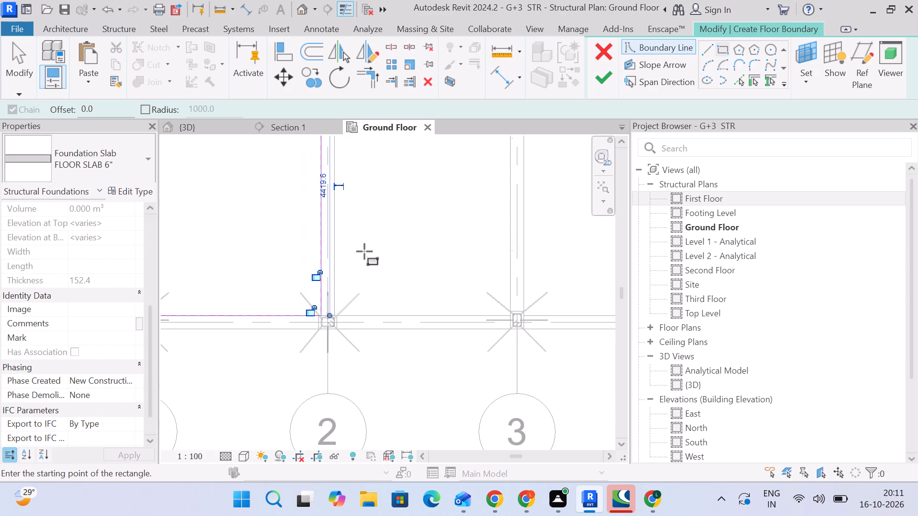
middle_drag(366, 269, 332, 355)
scroll(334, 290, down, 2)
middle_drag(321, 311, 309, 327)
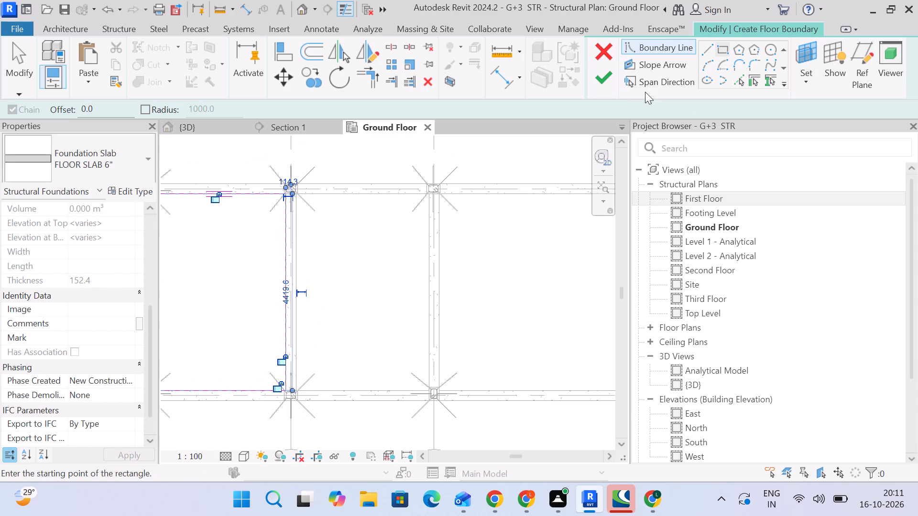
click(603, 77)
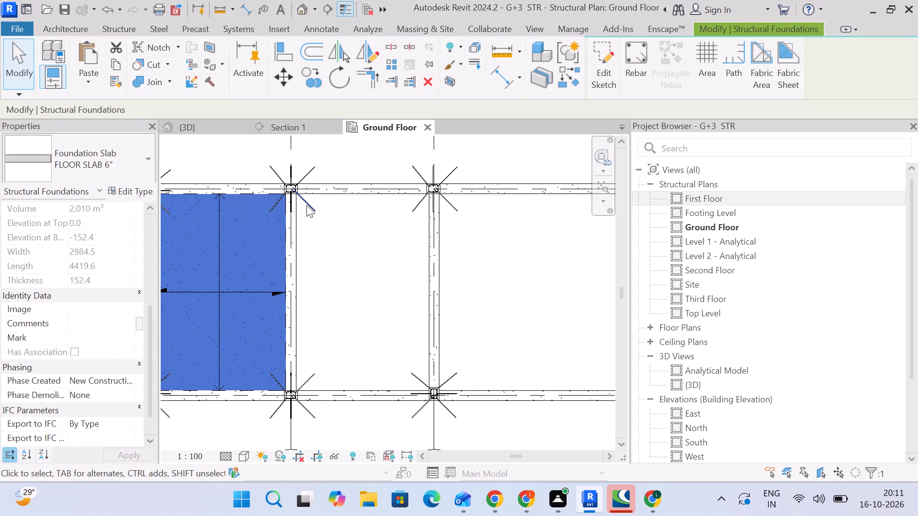
Copy the new slab and paste it aligned to the First Floor level, working in the 3D view.
scroll(544, 139, down, 3)
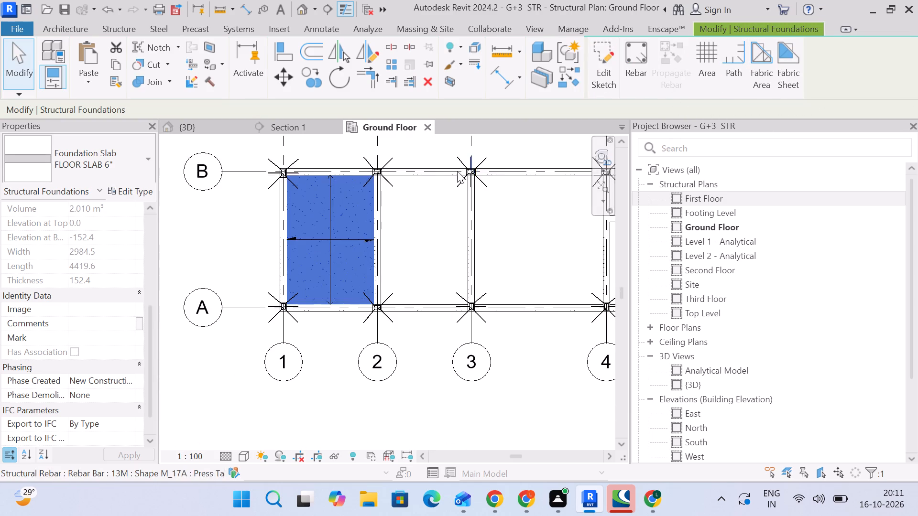
scroll(450, 175, down, 1)
middle_drag(446, 183, 427, 243)
scroll(757, 226, up, 1)
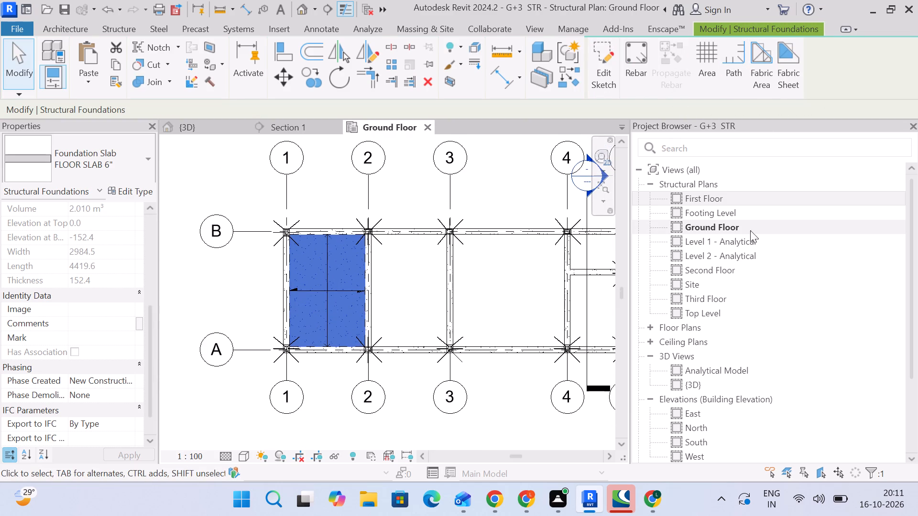
click(198, 128)
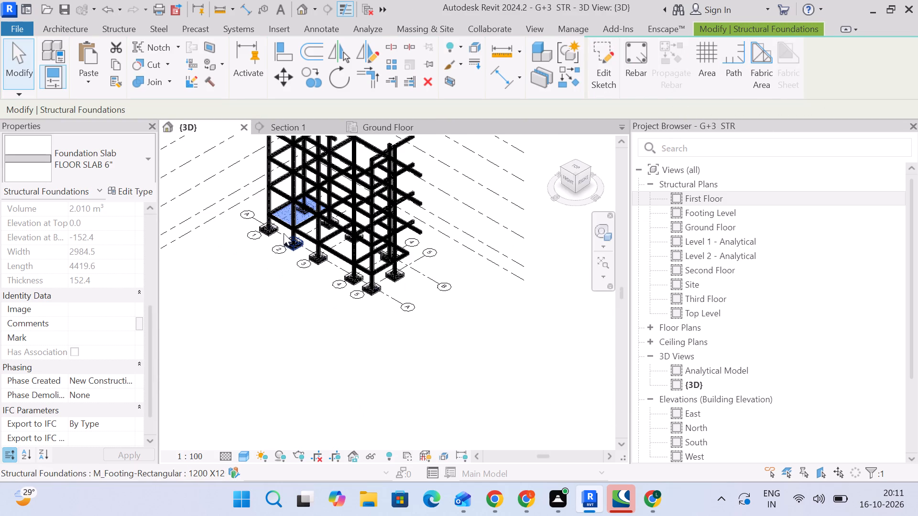
scroll(283, 221, up, 8)
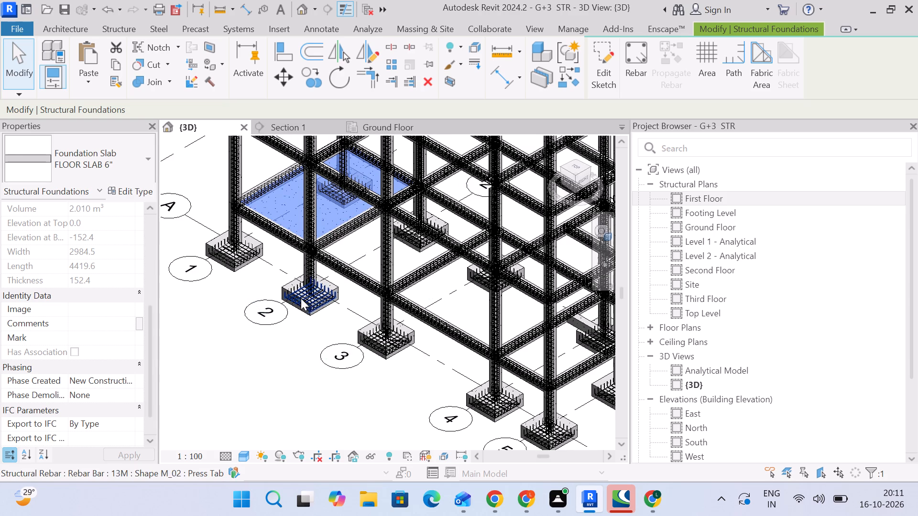
click(115, 67)
click(95, 84)
click(114, 136)
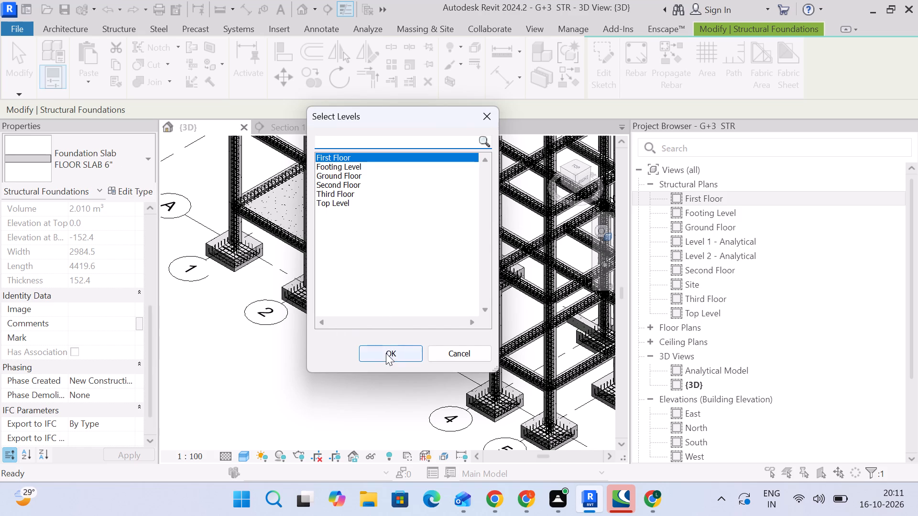
click(386, 353)
scroll(328, 323, down, 3)
middle_drag(321, 331, 324, 384)
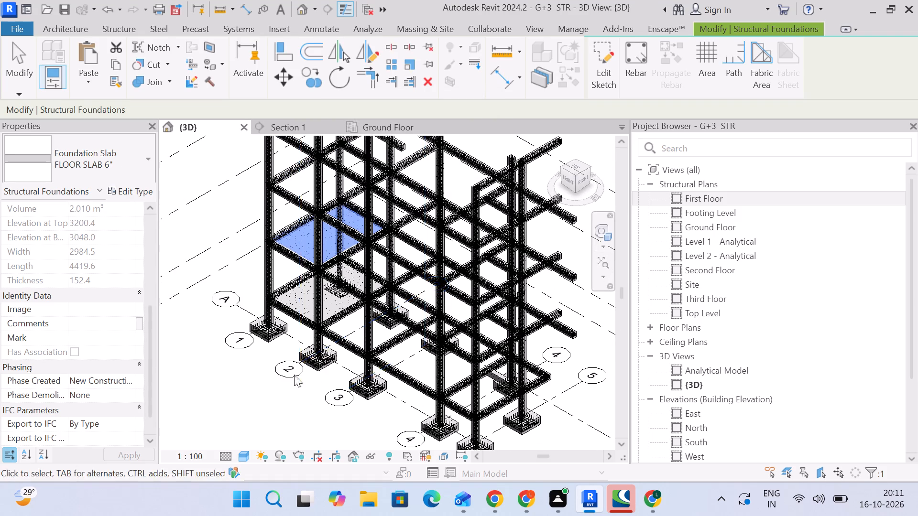
Delete the original FLOOR SLAB 6" at Ground Floor level between grids 1 and 2.
click(286, 375)
click(173, 370)
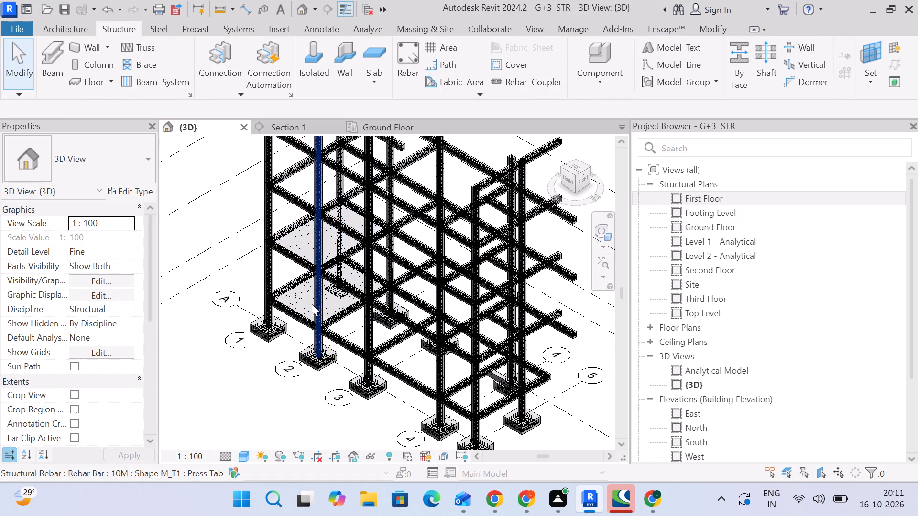
scroll(309, 302, up, 4)
click(303, 295)
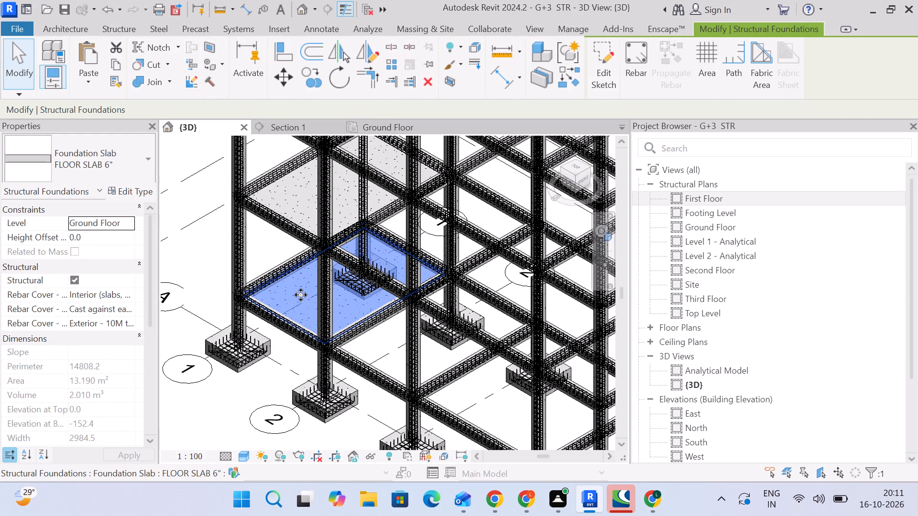
key(Delete)
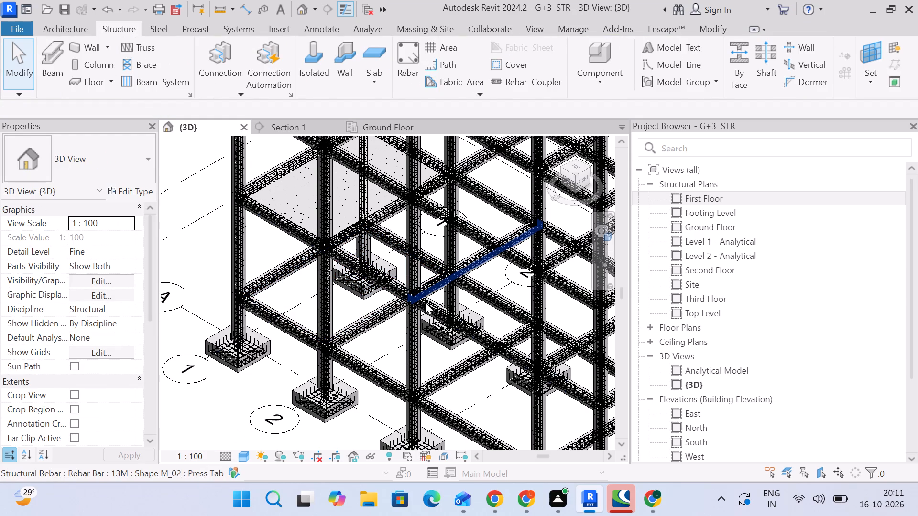
Examine the First Floor slab and the surrounding frame in the 3D view.
scroll(398, 242, down, 3)
middle_drag(389, 271, 379, 287)
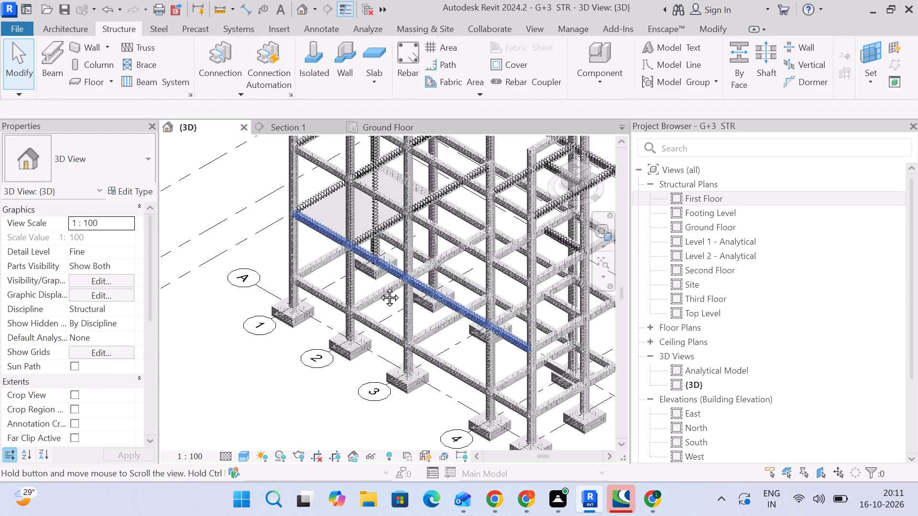
middle_drag(379, 287, 349, 336)
scroll(293, 287, up, 3)
click(293, 280)
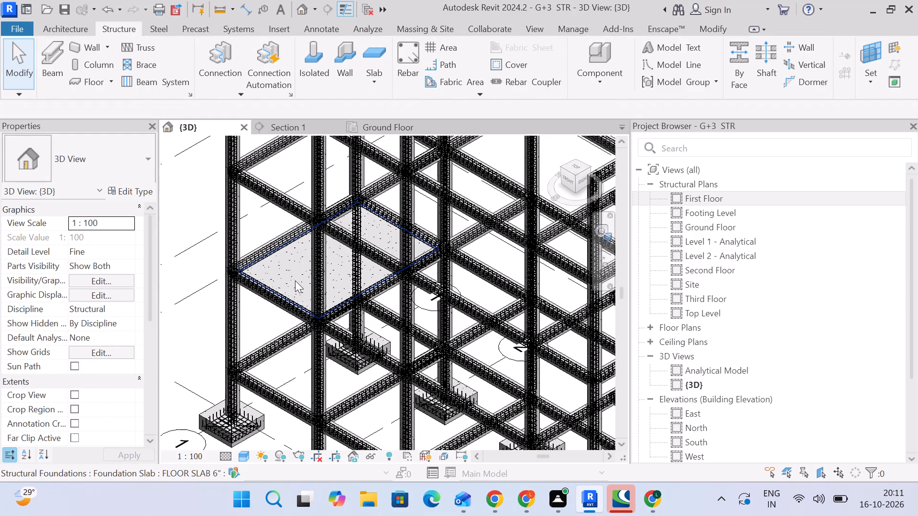
scroll(378, 177, down, 2)
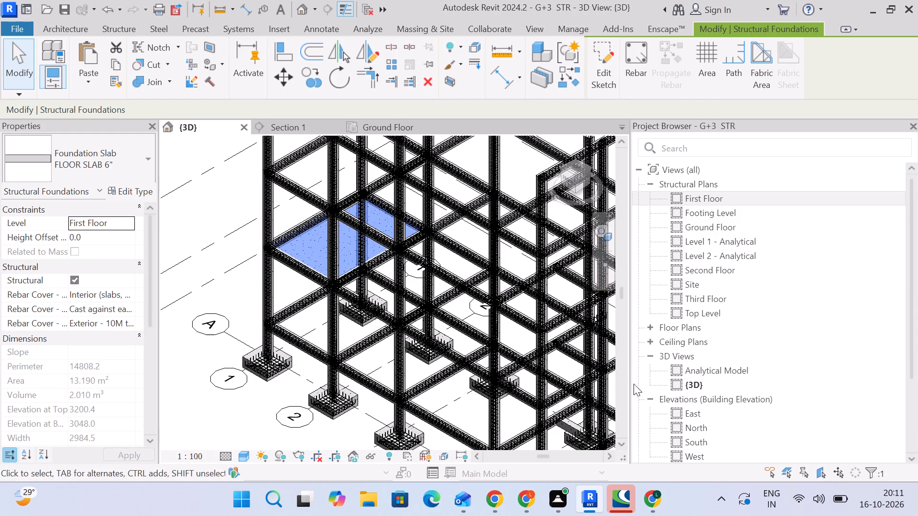
middle_drag(317, 264, 293, 343)
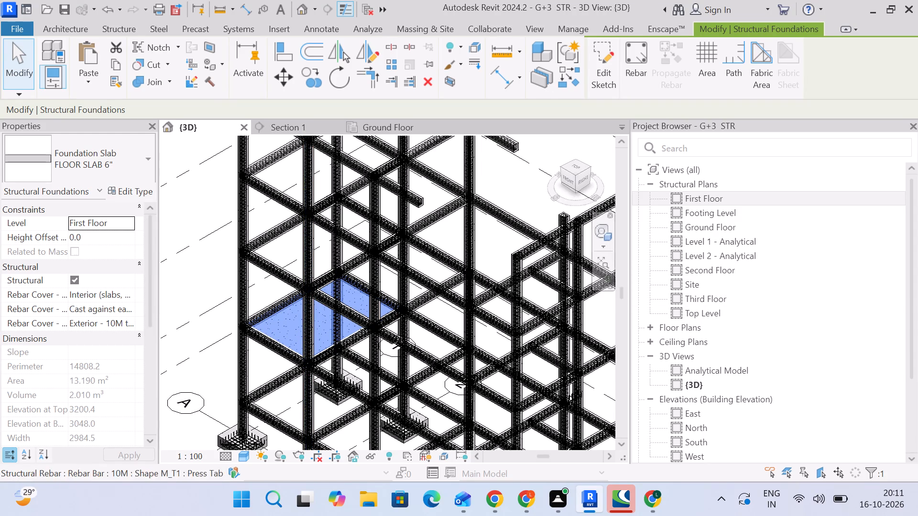
middle_drag(545, 167, 505, 198)
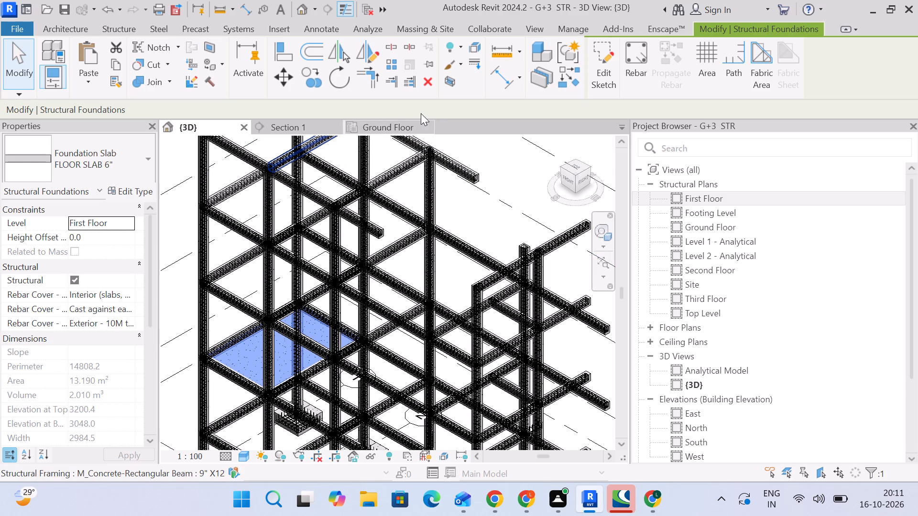
Close the Ground Floor plan and open the First Floor structural plan, framing the grid 1 to 5 bays.
click(425, 125)
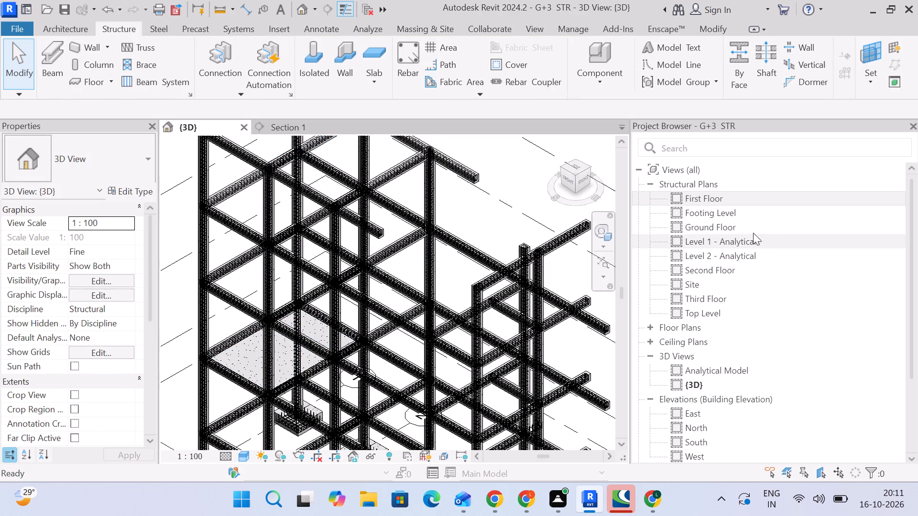
double_click(743, 199)
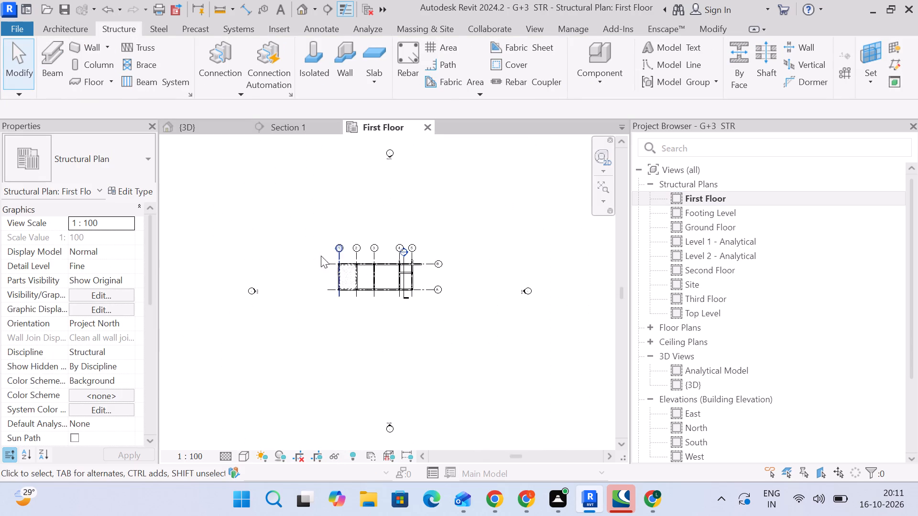
scroll(381, 297, up, 7)
scroll(328, 258, up, 3)
click(320, 257)
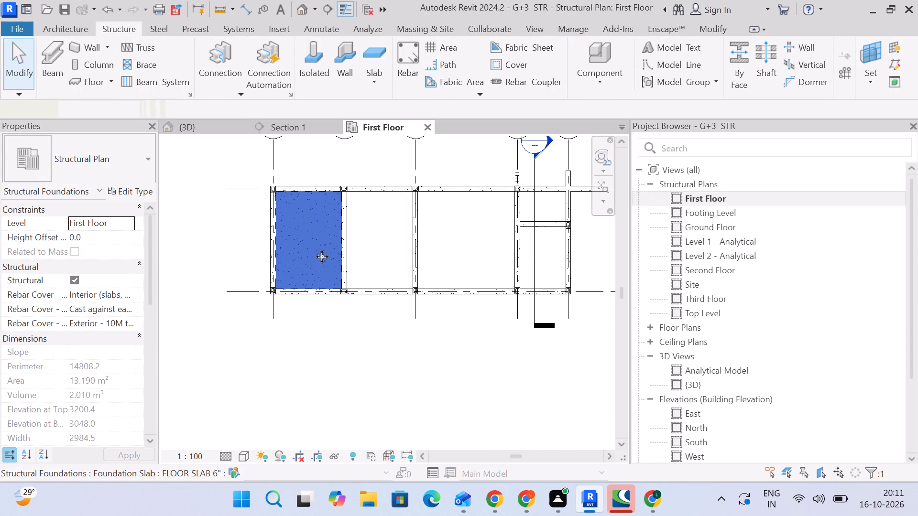
click(332, 339)
middle_drag(347, 323, 313, 356)
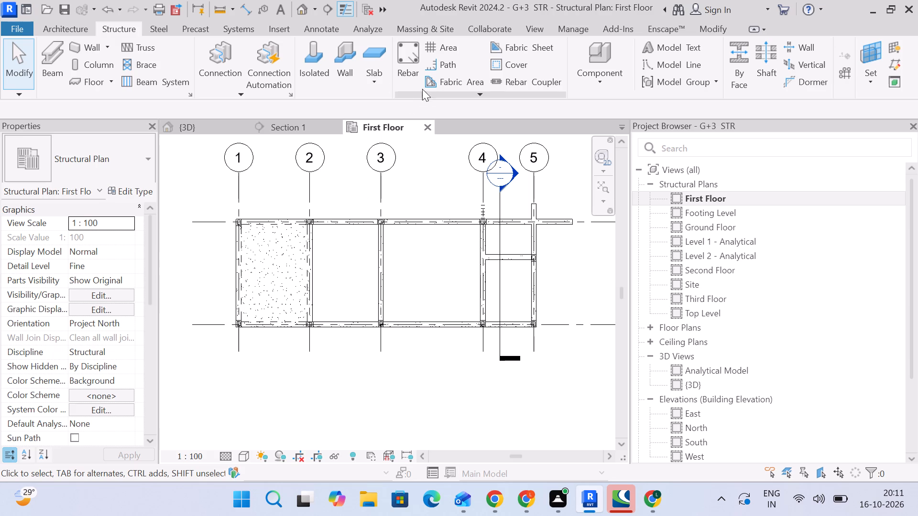
Create a rectangular FLOOR SLAB 6" foundation slab at First Floor in the bay between grids 2 and 3, about 2984.5 by 4419.6 mm inside the beams.
click(377, 71)
click(376, 94)
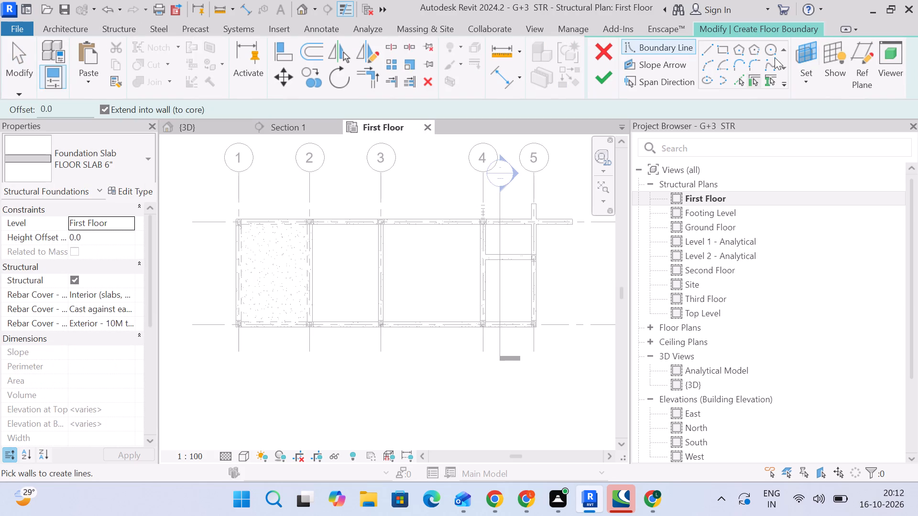
click(721, 50)
scroll(405, 235, up, 3)
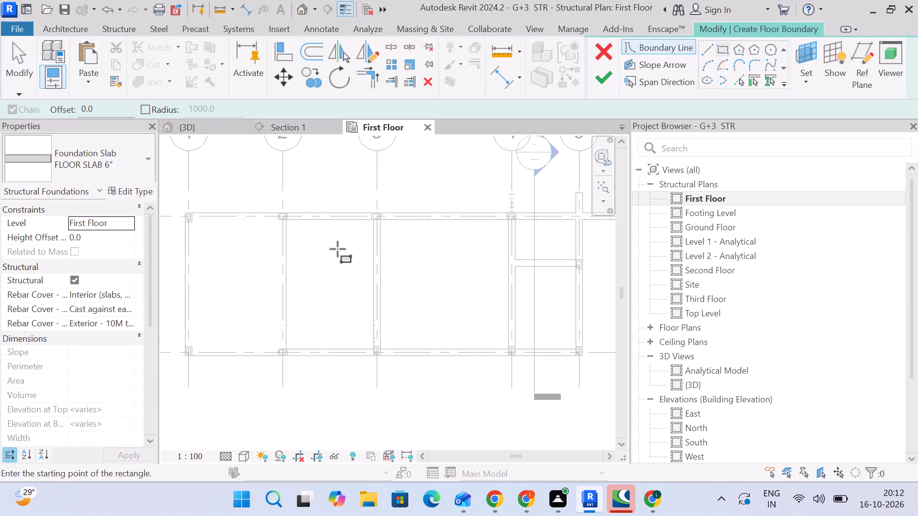
scroll(261, 208, up, 4)
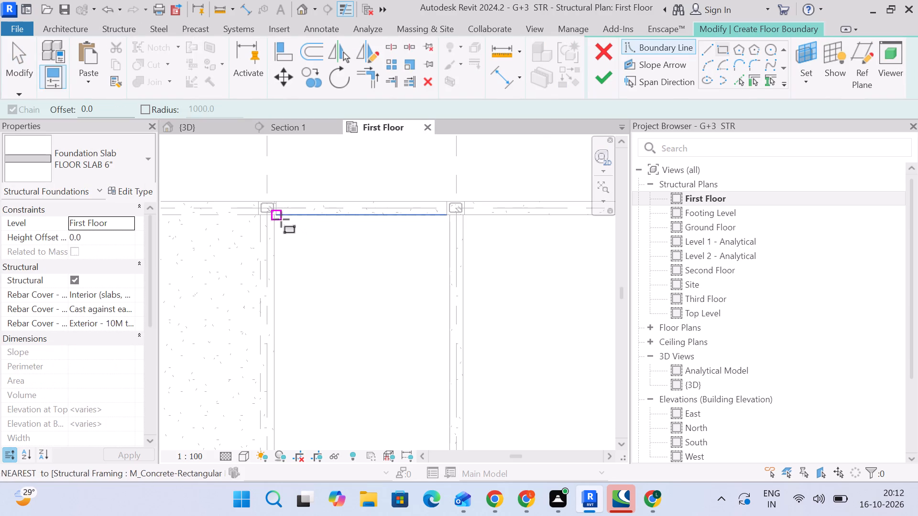
scroll(279, 215, up, 4)
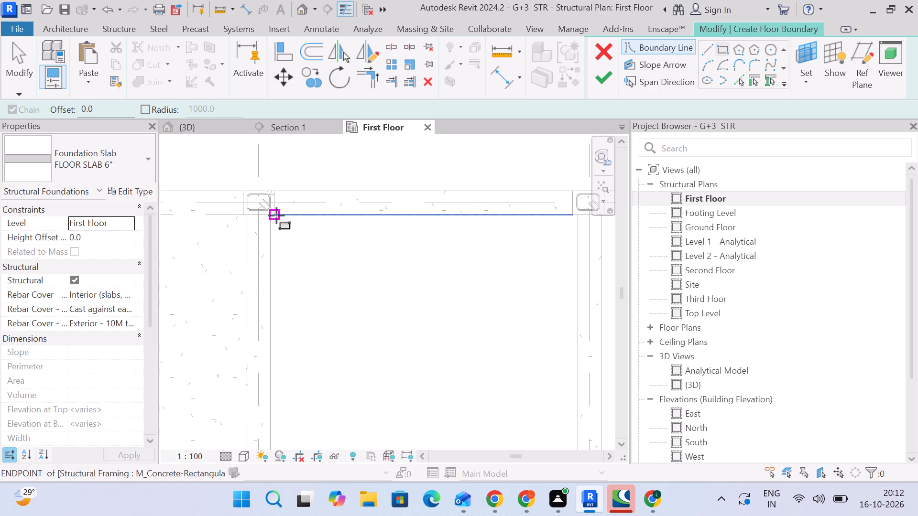
scroll(276, 215, up, 8)
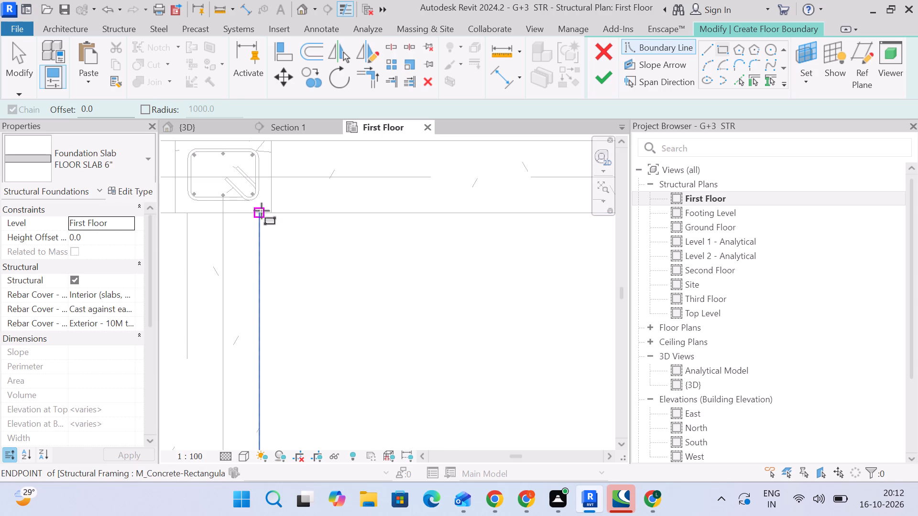
click(262, 213)
scroll(326, 242, down, 4)
middle_drag(345, 256, 254, 223)
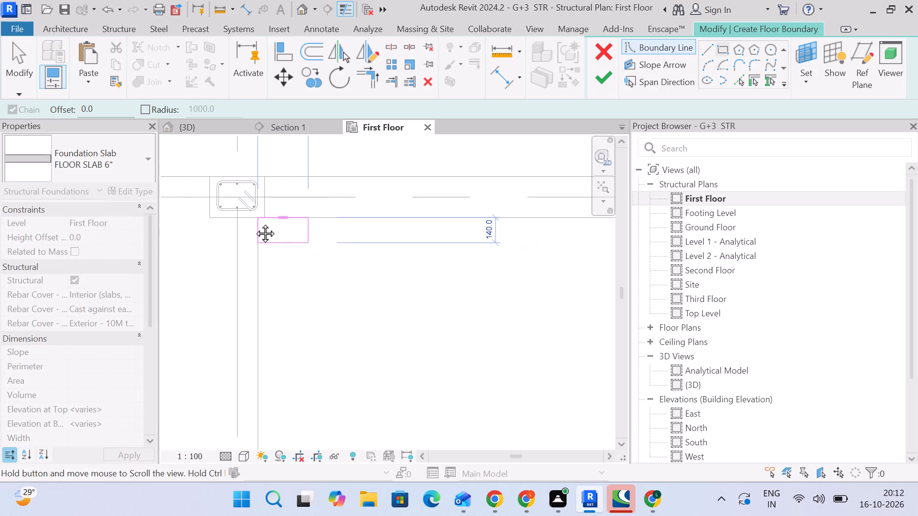
middle_drag(254, 223, 229, 212)
scroll(306, 244, down, 15)
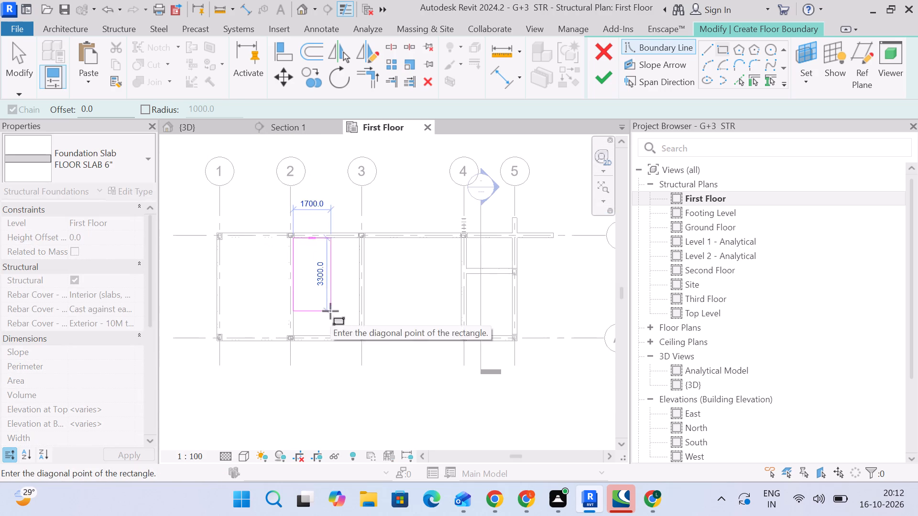
scroll(383, 353, up, 9)
scroll(285, 304, up, 5)
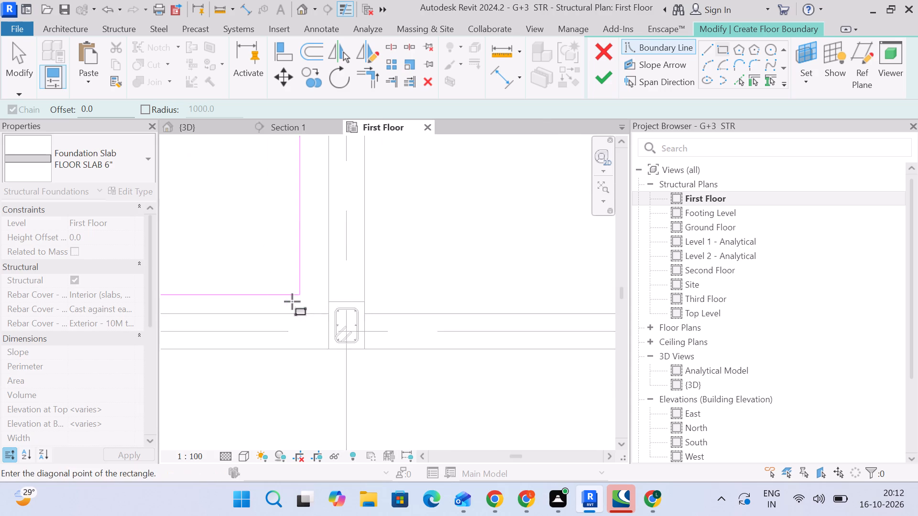
scroll(292, 301, up, 2)
click(341, 317)
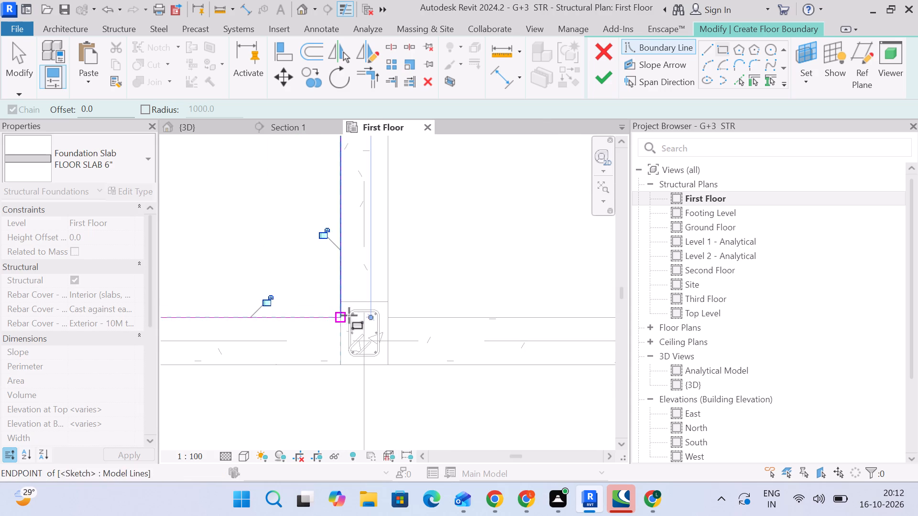
scroll(359, 305, down, 9)
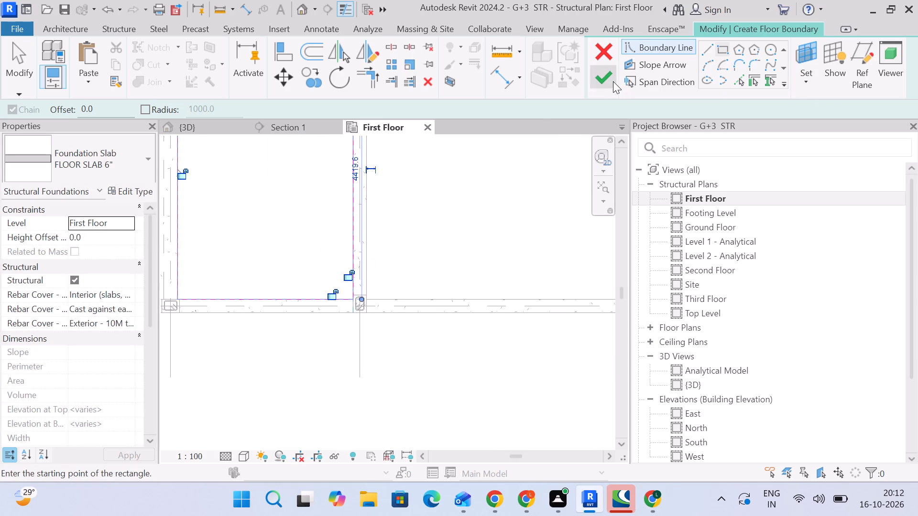
click(611, 81)
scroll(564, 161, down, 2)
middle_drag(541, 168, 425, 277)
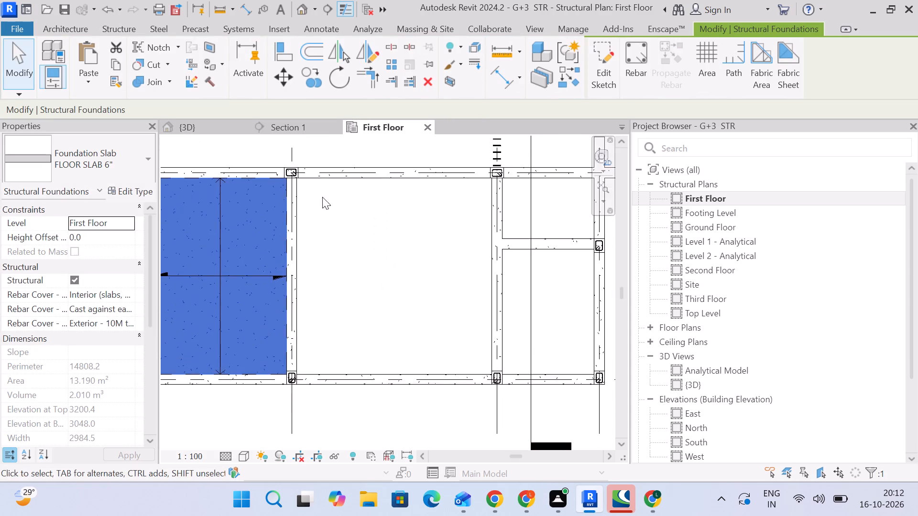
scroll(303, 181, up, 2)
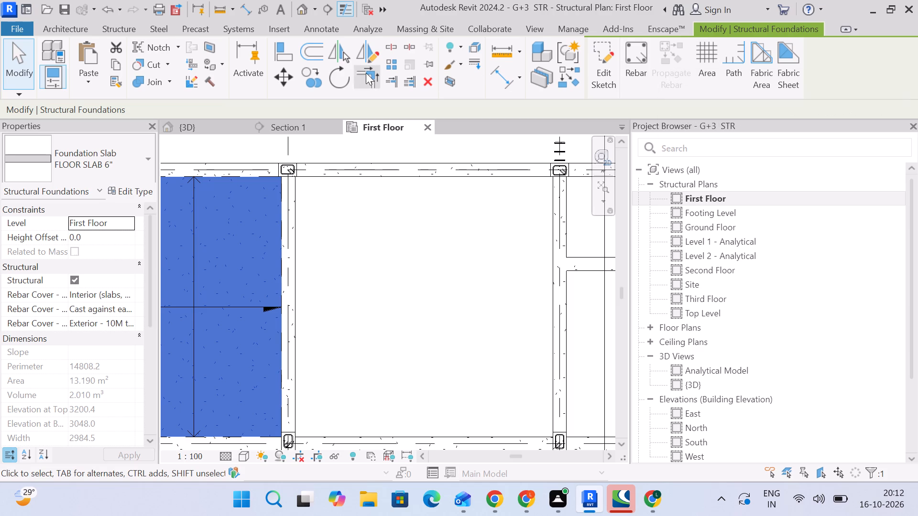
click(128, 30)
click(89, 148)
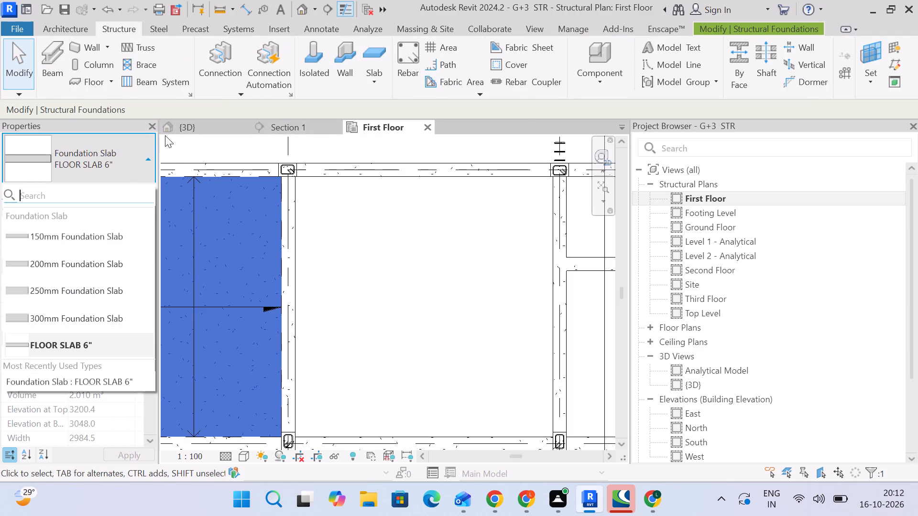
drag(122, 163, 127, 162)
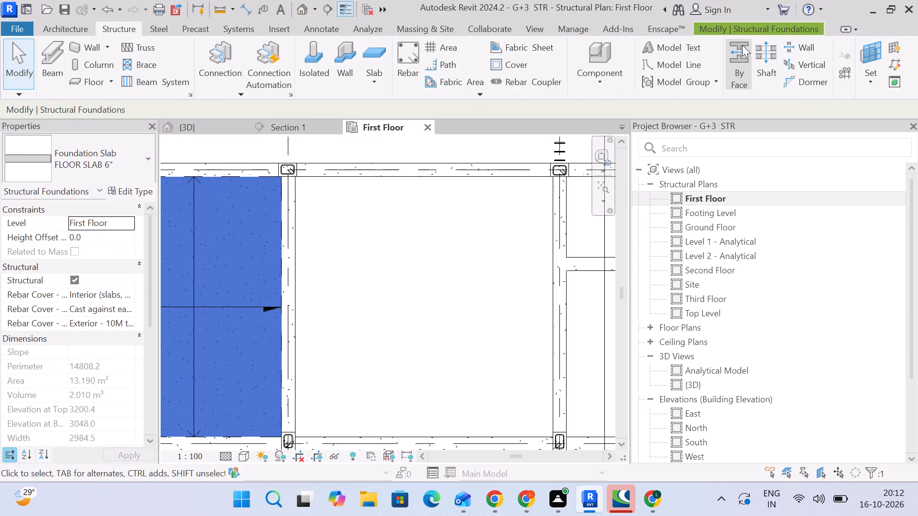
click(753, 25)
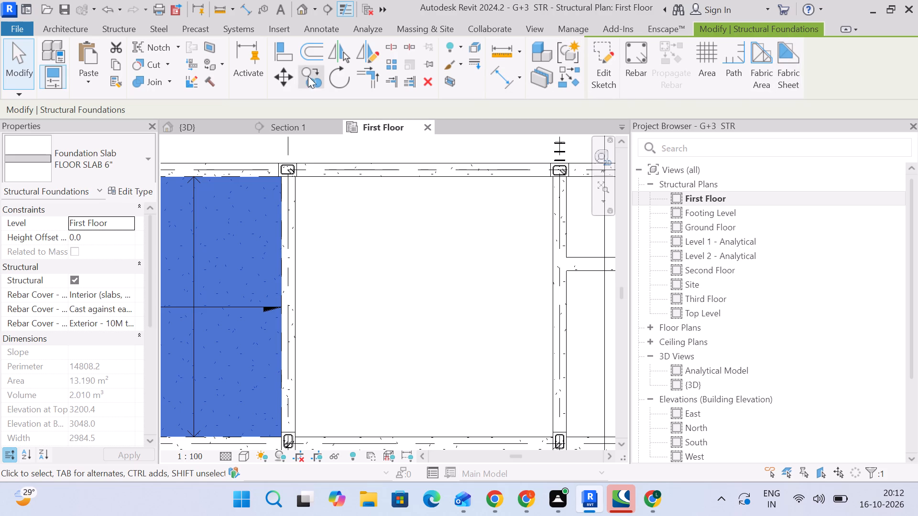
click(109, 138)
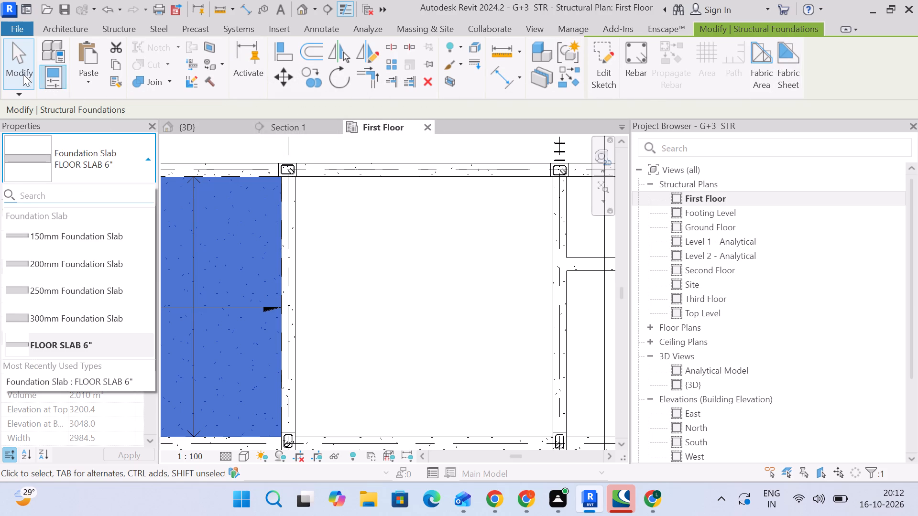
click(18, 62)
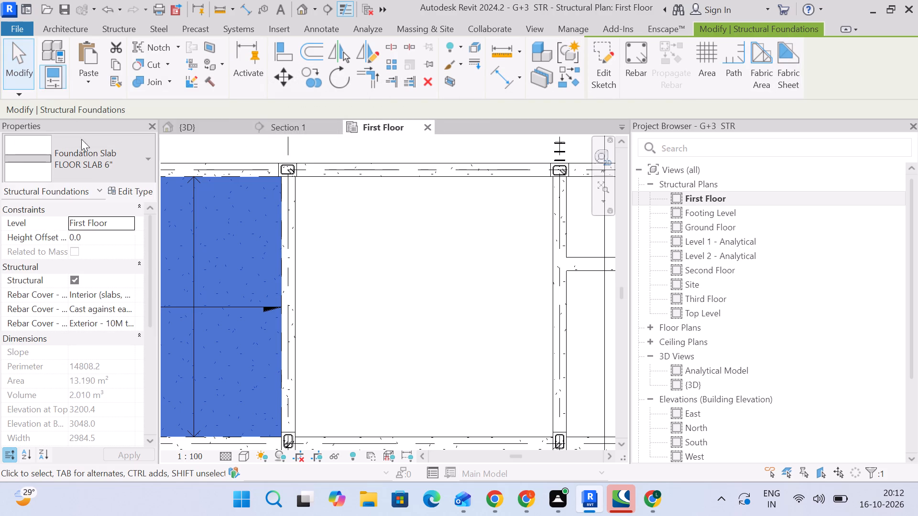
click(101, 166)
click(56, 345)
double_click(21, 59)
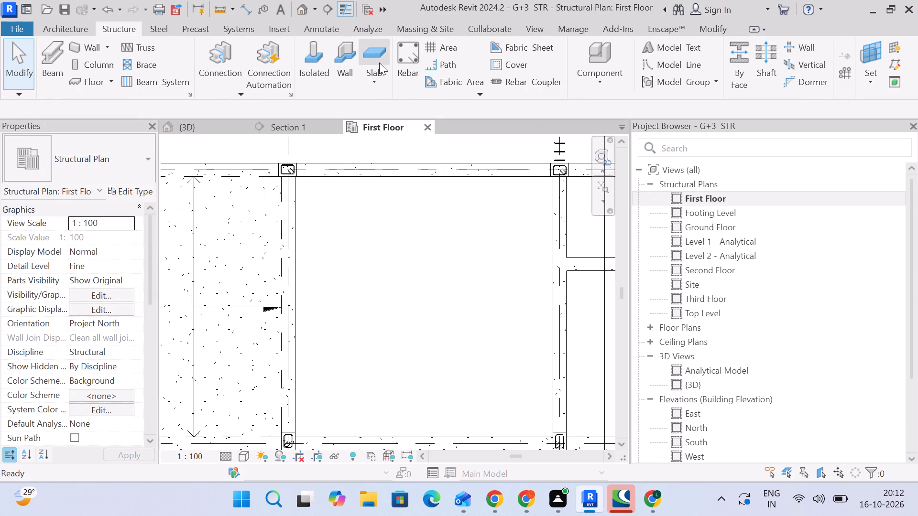
Create a rectangular FLOOR SLAB 6" foundation slab at First Floor in the bay between grids 3 and 4, about 4381.5 by 4419.6 mm inside the beams.
click(379, 64)
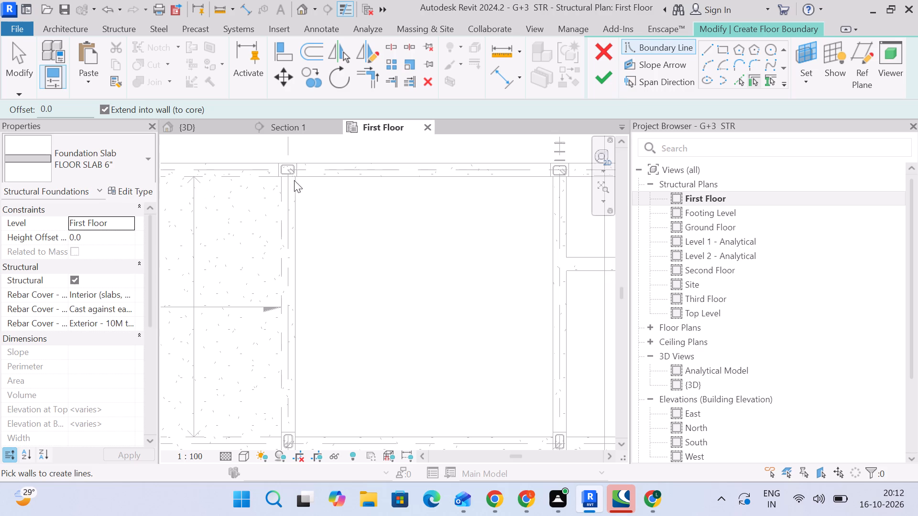
click(722, 53)
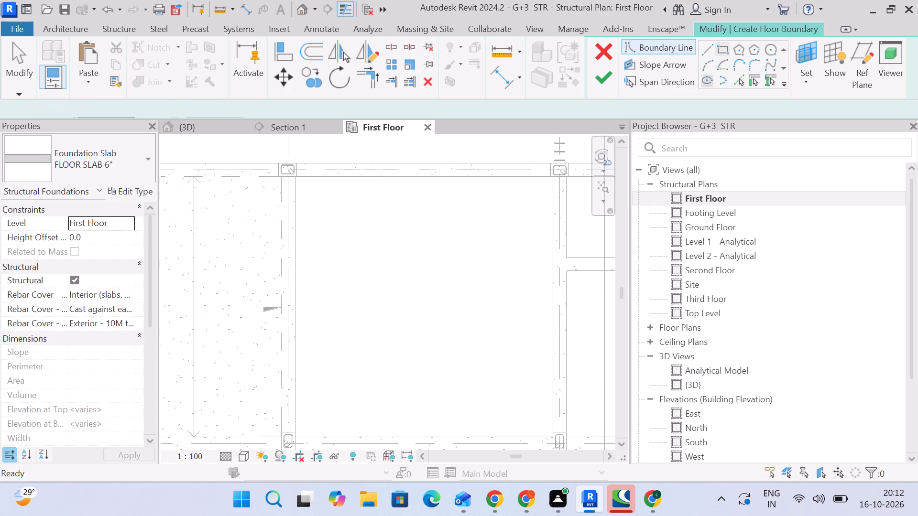
scroll(294, 184, up, 4)
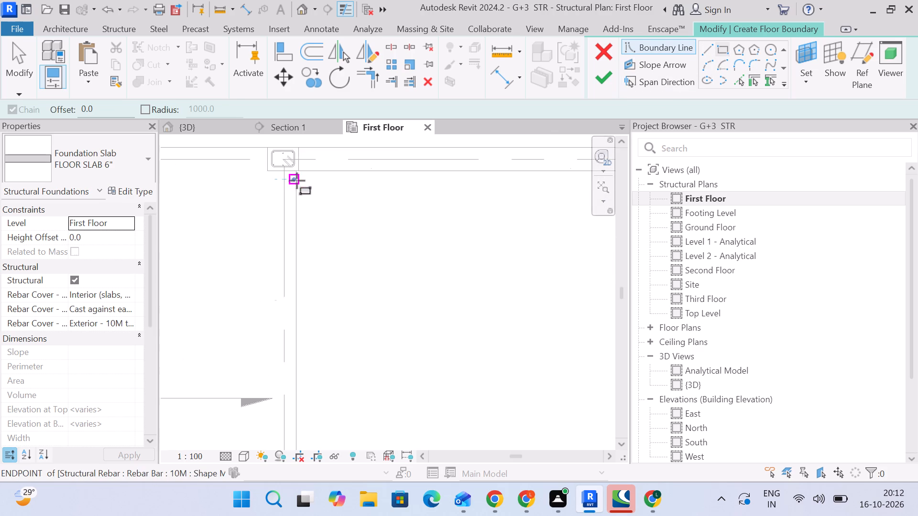
scroll(297, 181, up, 8)
click(299, 165)
scroll(329, 203, down, 4)
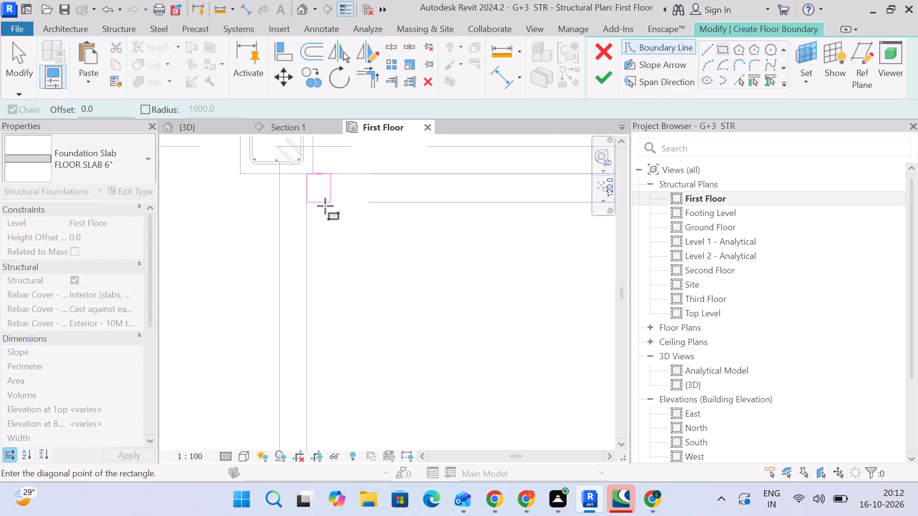
scroll(325, 206, down, 9)
scroll(406, 288, down, 2)
middle_drag(412, 298, 391, 279)
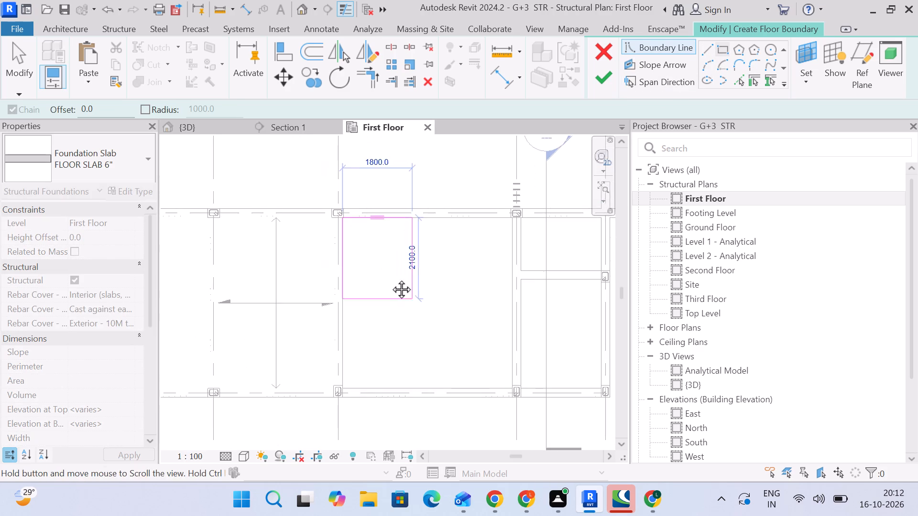
middle_drag(391, 279, 328, 251)
scroll(429, 333, up, 13)
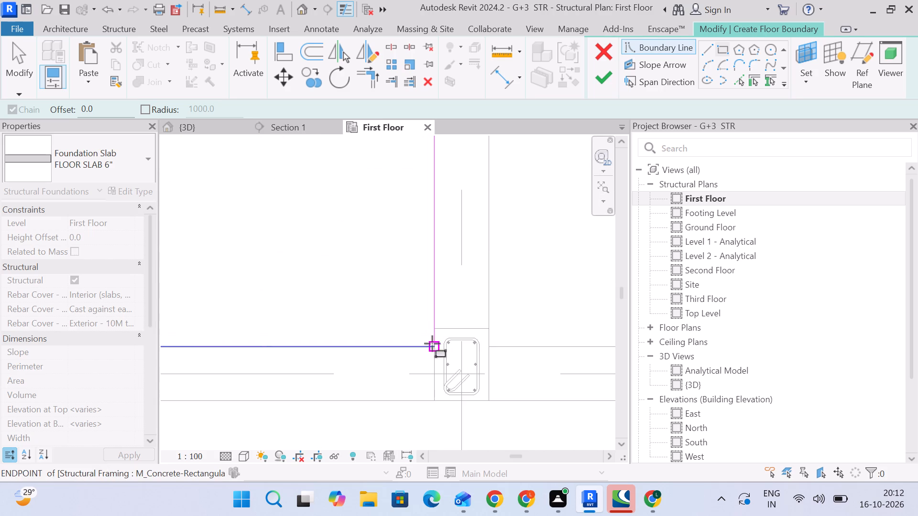
scroll(434, 344, up, 2)
click(434, 348)
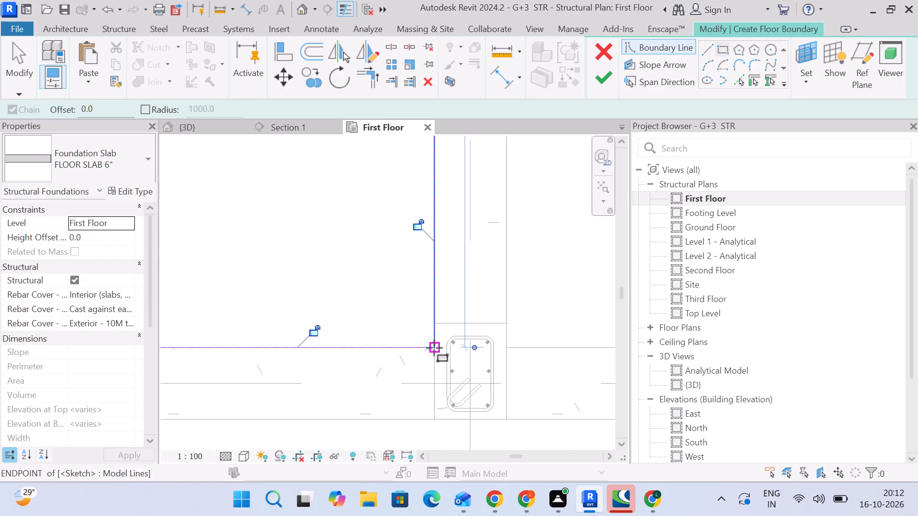
scroll(434, 348, down, 20)
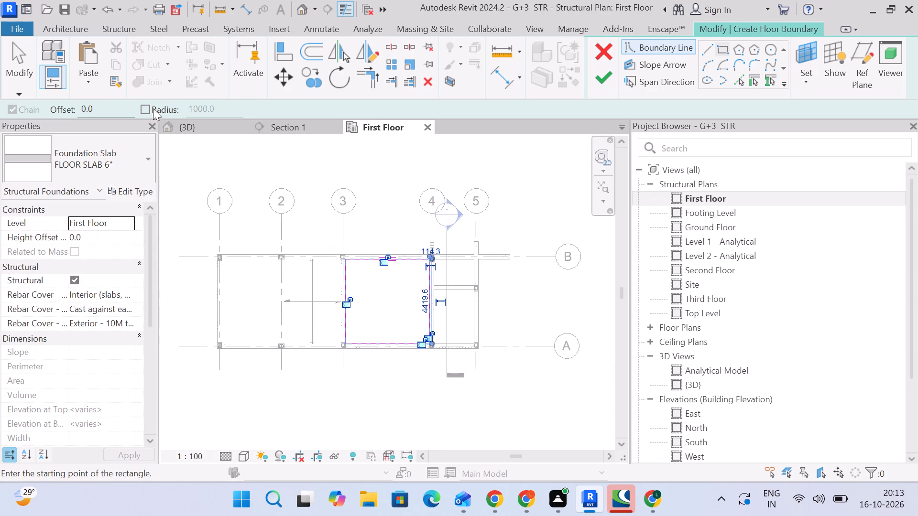
drag(2, 63, 7, 64)
click(14, 66)
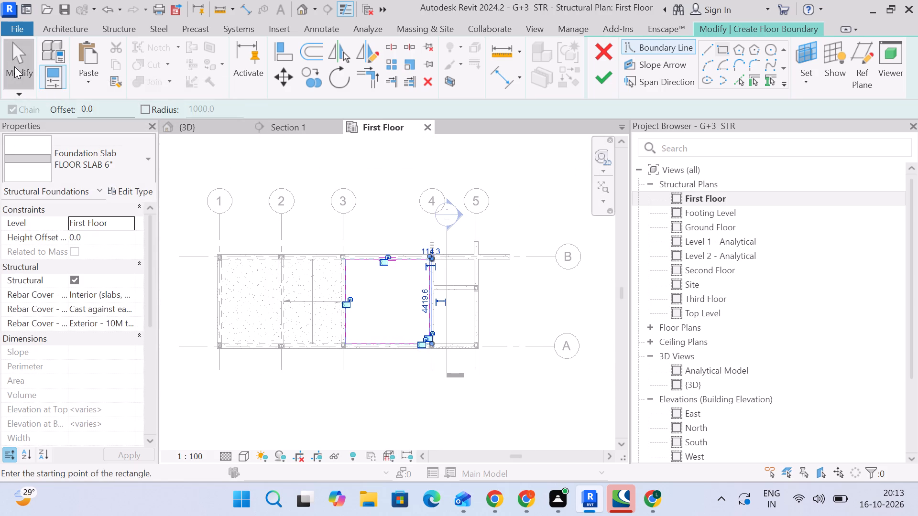
scroll(473, 300, up, 4)
middle_drag(459, 313, 402, 362)
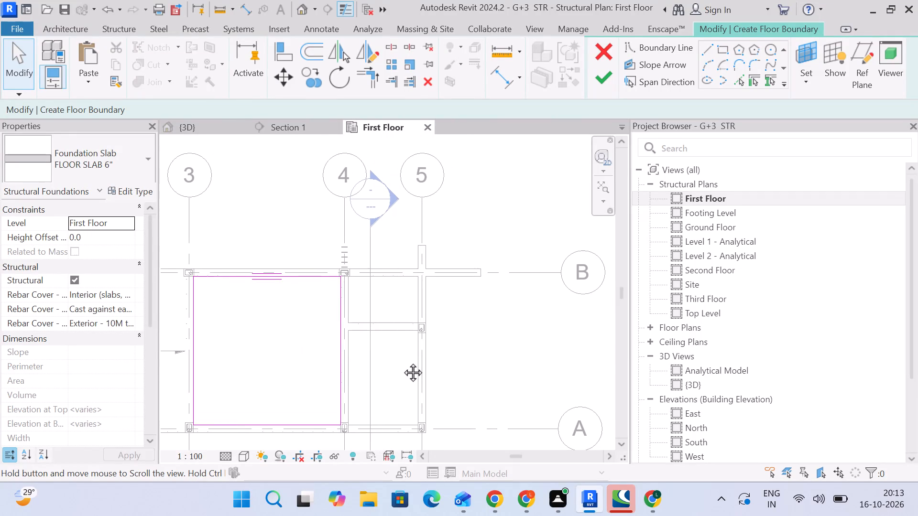
middle_drag(402, 362, 402, 363)
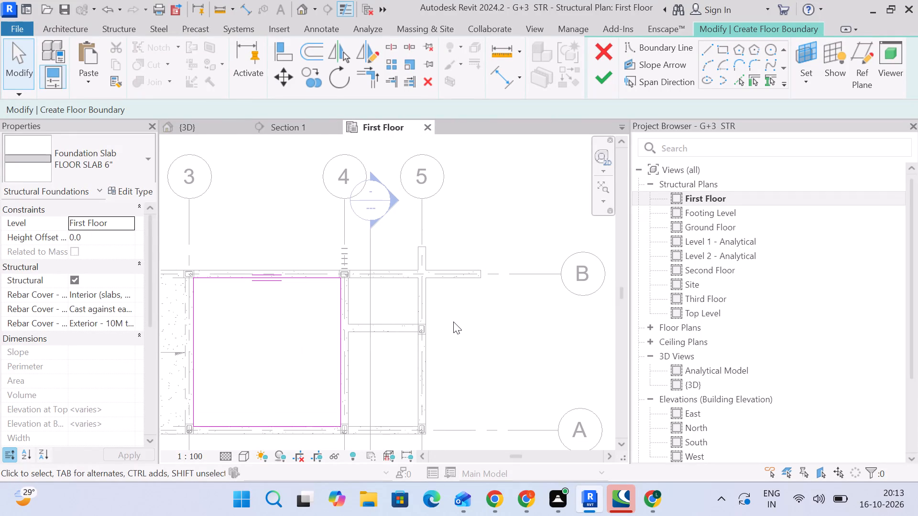
scroll(452, 323, up, 3)
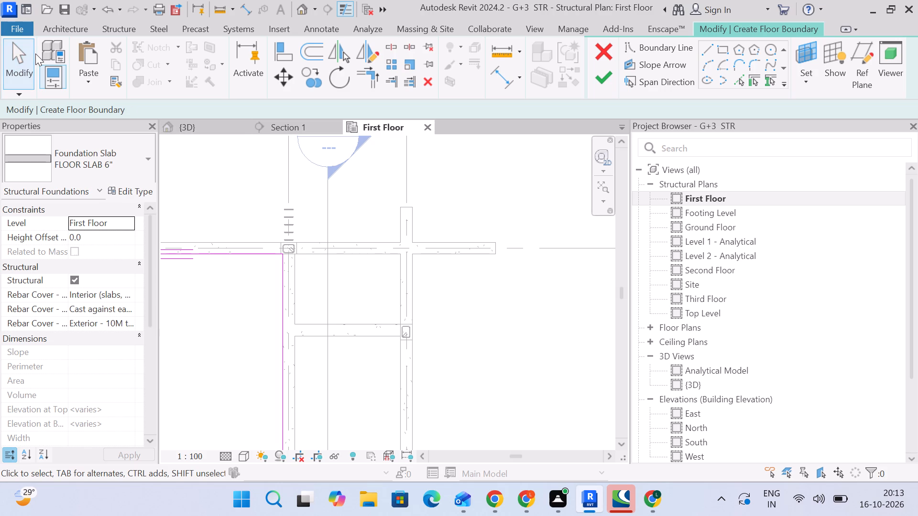
click(26, 70)
click(600, 77)
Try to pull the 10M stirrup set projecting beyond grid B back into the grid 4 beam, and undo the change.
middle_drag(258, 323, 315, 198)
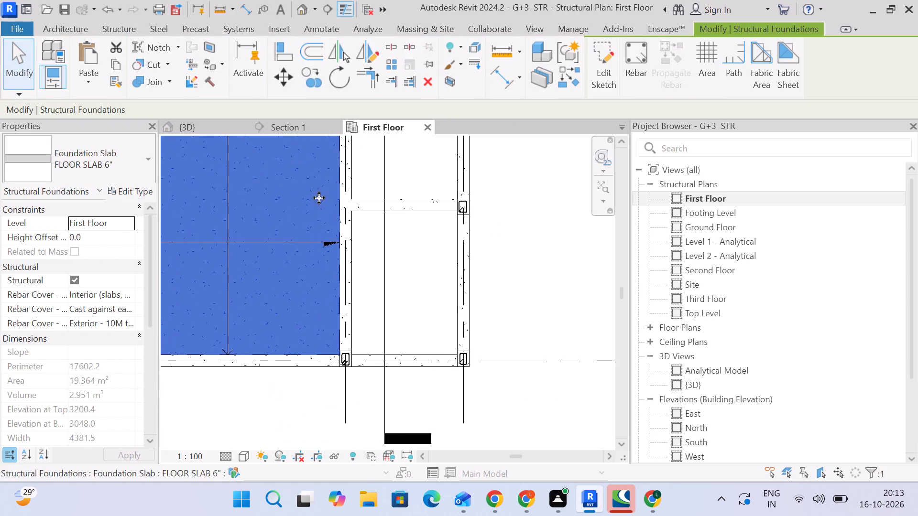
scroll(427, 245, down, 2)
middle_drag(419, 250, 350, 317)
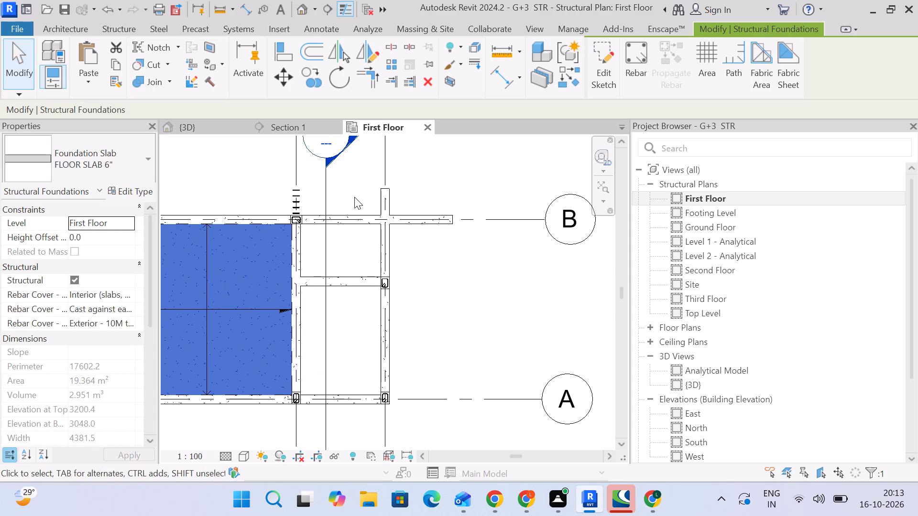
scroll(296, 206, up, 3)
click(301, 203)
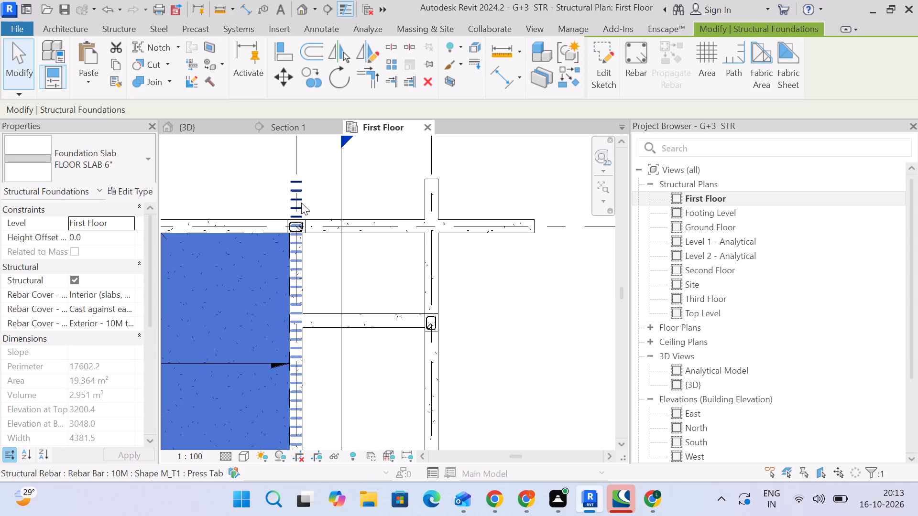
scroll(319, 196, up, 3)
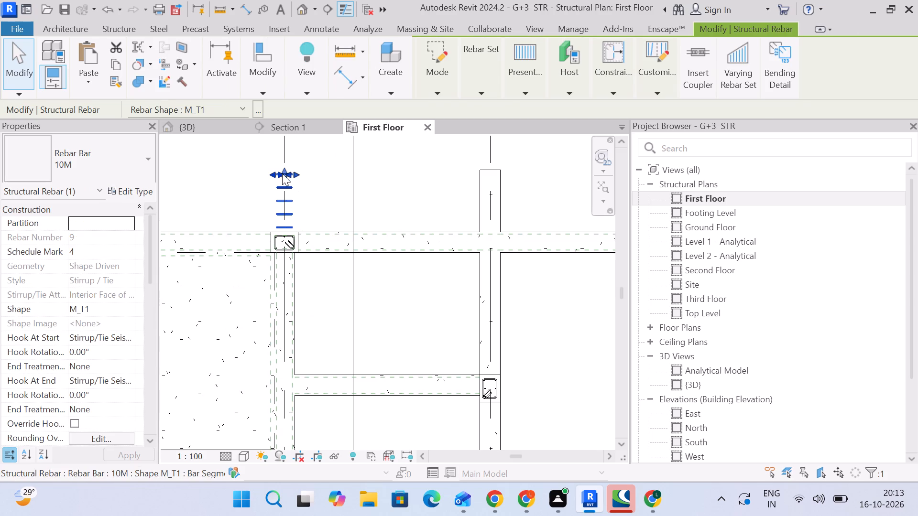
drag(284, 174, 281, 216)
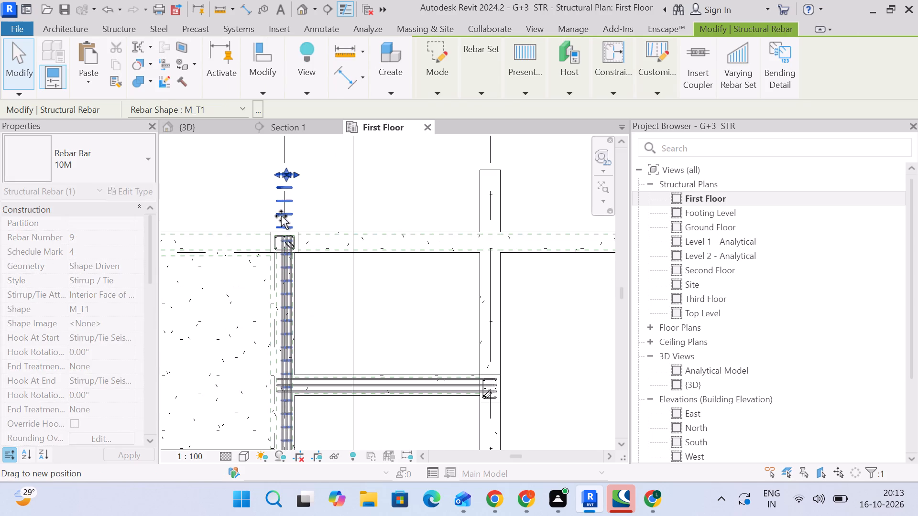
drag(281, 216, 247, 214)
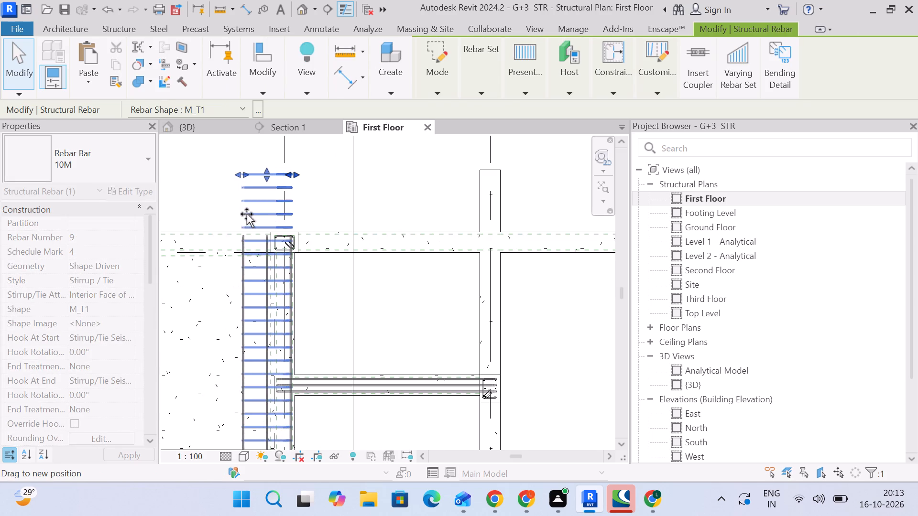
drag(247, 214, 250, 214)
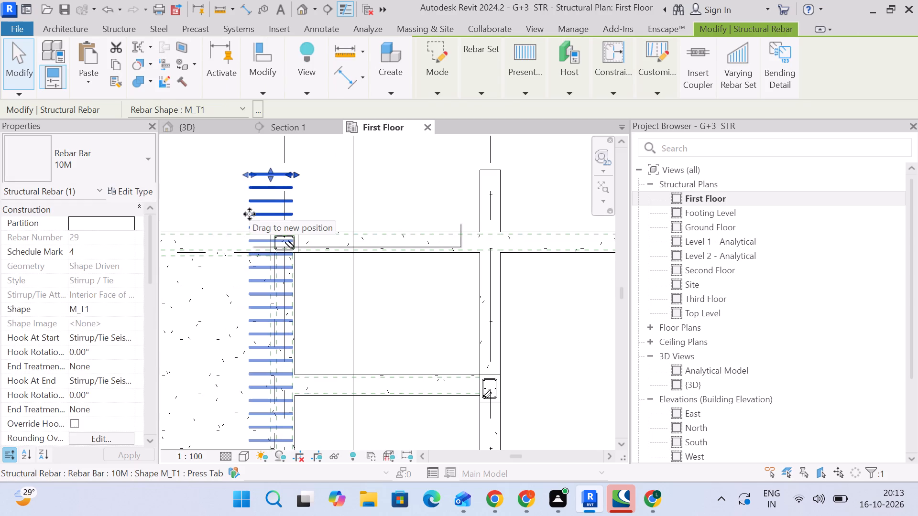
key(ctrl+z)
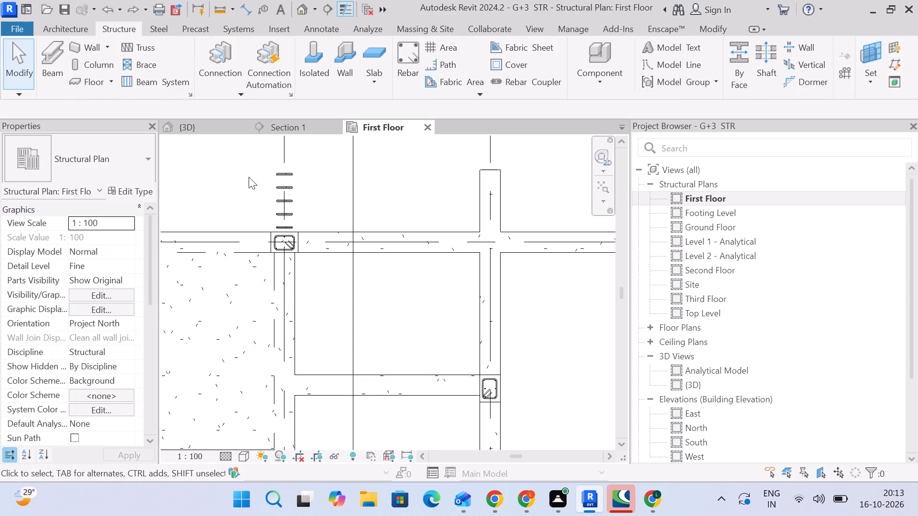
Shorten the 10M stirrup set in the grid 4 beam so it ends at the inner face of the grid B column.
click(285, 175)
scroll(315, 167, up, 4)
scroll(258, 201, up, 1)
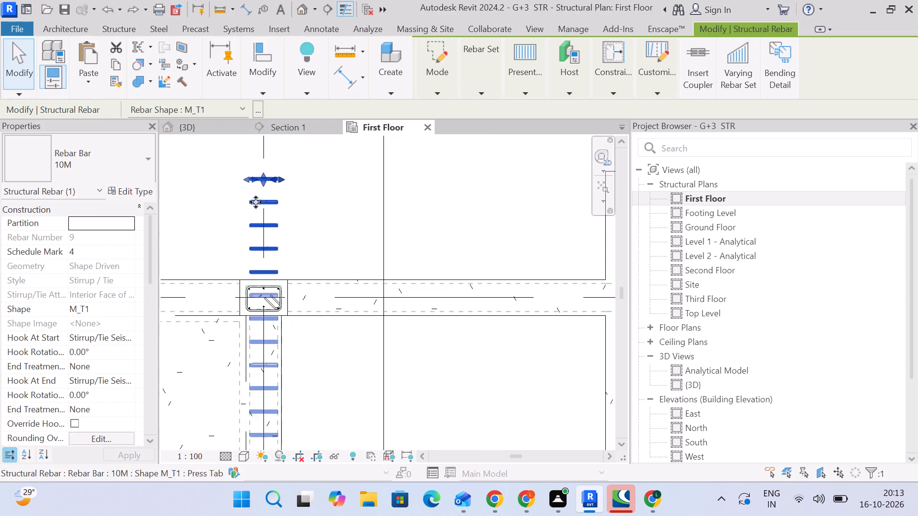
scroll(256, 202, up, 6)
drag(270, 166, 284, 346)
scroll(288, 345, down, 2)
middle_drag(289, 339, 371, 145)
scroll(363, 162, up, 3)
drag(355, 147, 376, 360)
scroll(379, 307, down, 3)
middle_drag(379, 303, 370, 246)
middle_drag(229, 227, 197, 220)
scroll(333, 263, down, 3)
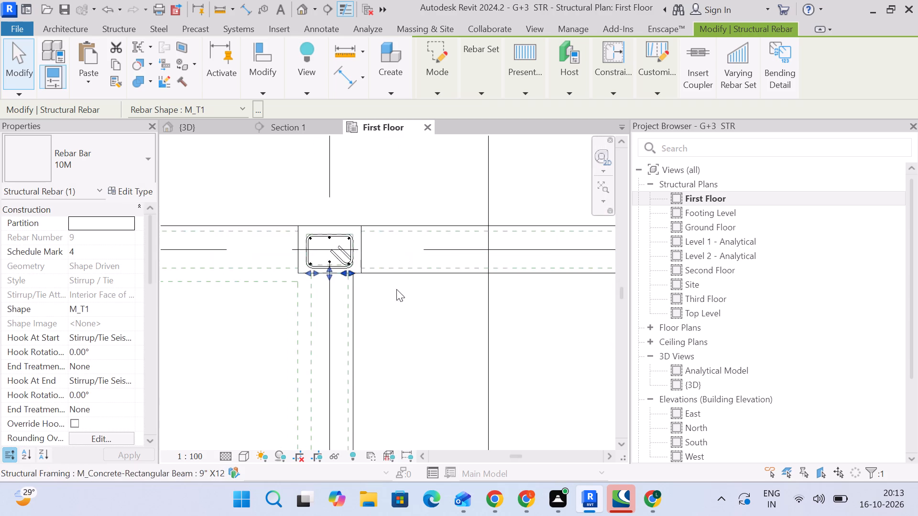
middle_drag(397, 290, 305, 234)
click(323, 238)
Copy the span direction symbol from the slab between grids 2 and 3 about 3100 mm onto the slab between grids 1 and 2.
scroll(330, 244, down, 12)
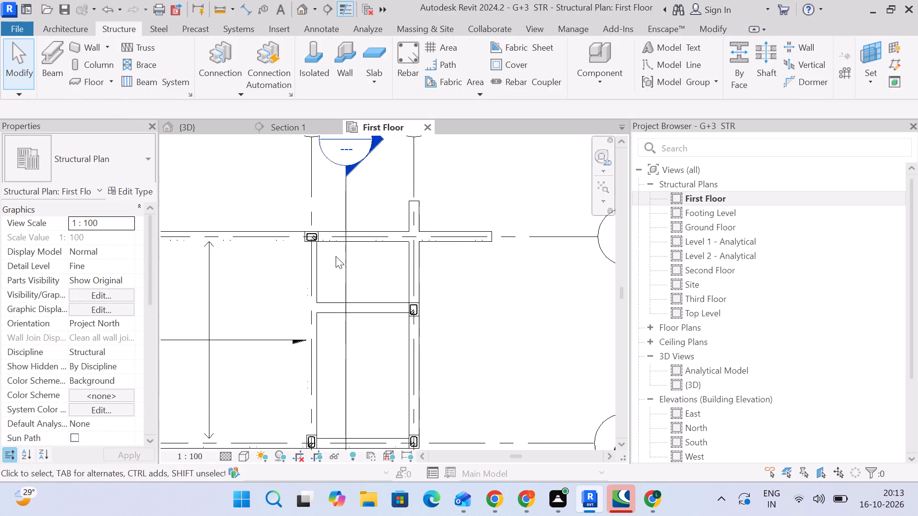
scroll(336, 256, down, 1)
middle_drag(342, 258, 417, 182)
scroll(361, 260, down, 3)
middle_drag(323, 272, 475, 298)
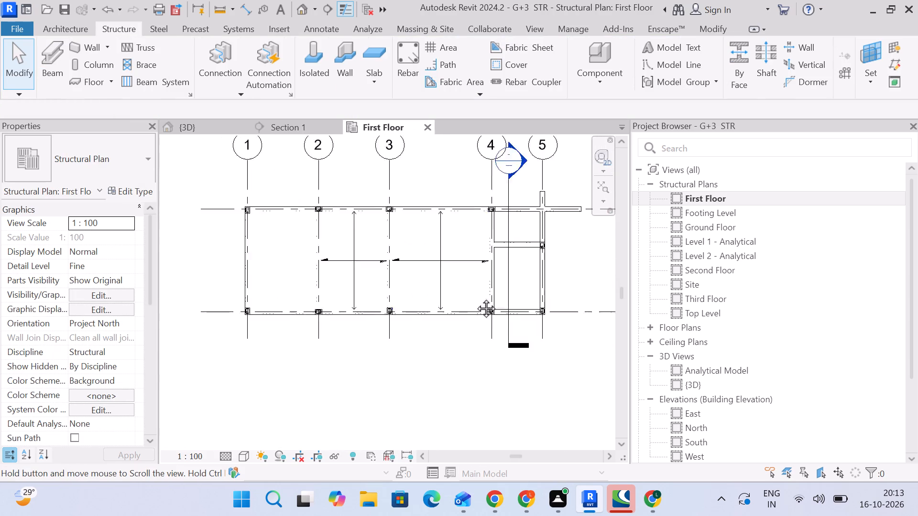
middle_drag(475, 298, 479, 299)
click(339, 277)
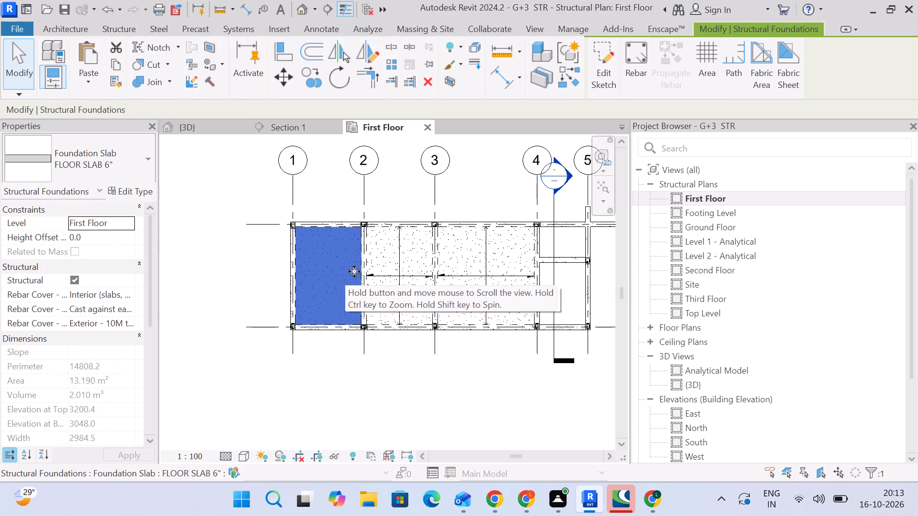
click(394, 274)
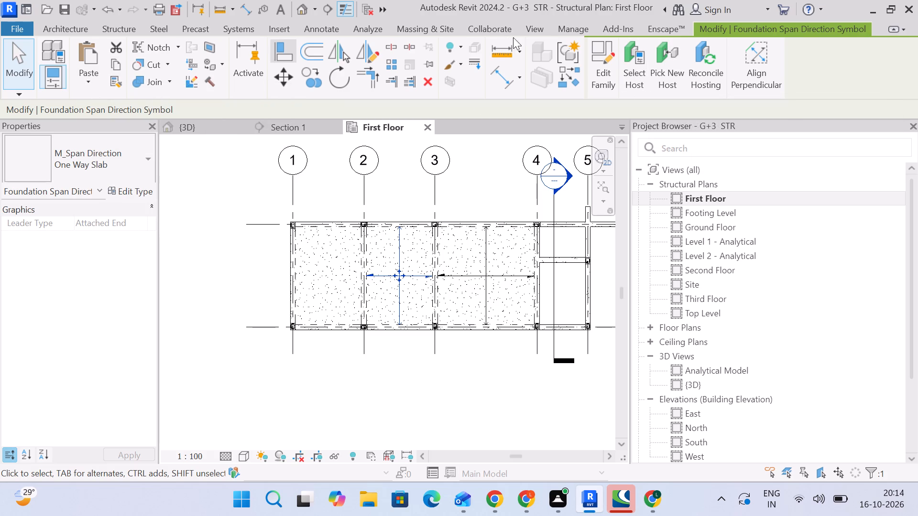
click(663, 85)
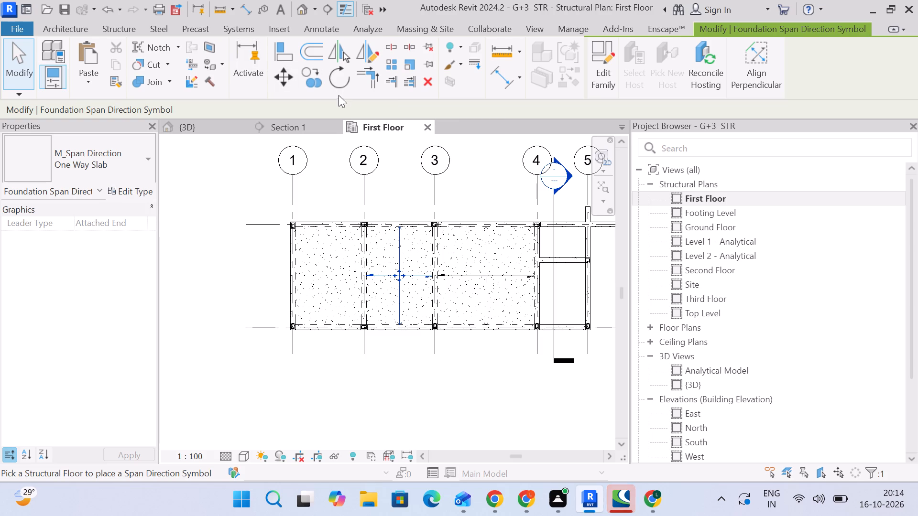
click(316, 83)
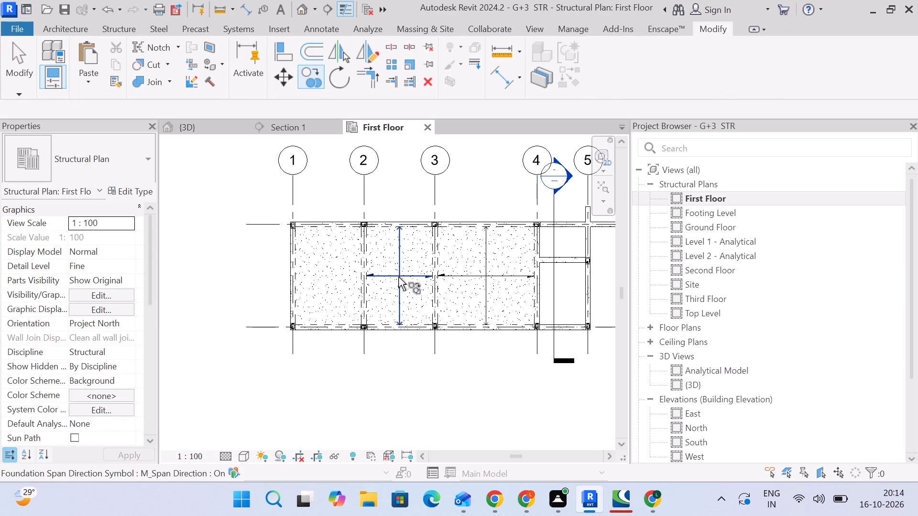
click(400, 276)
click(318, 78)
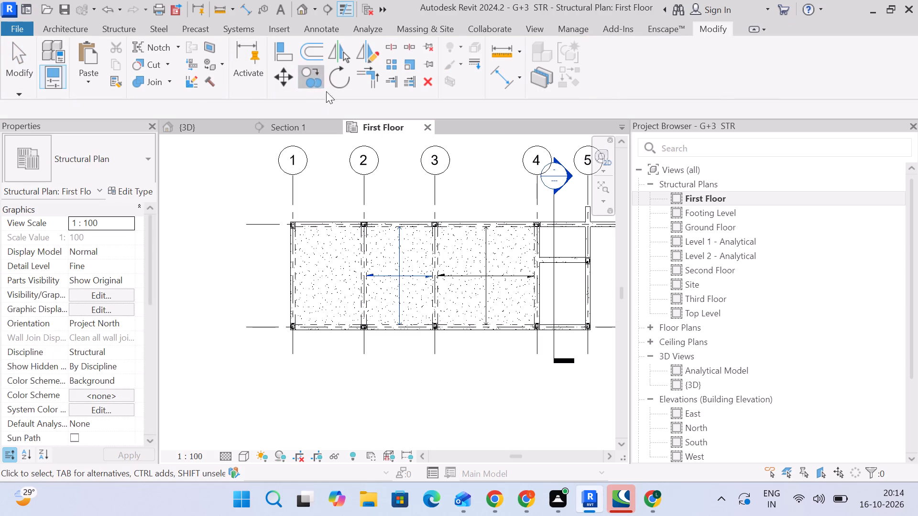
click(397, 275)
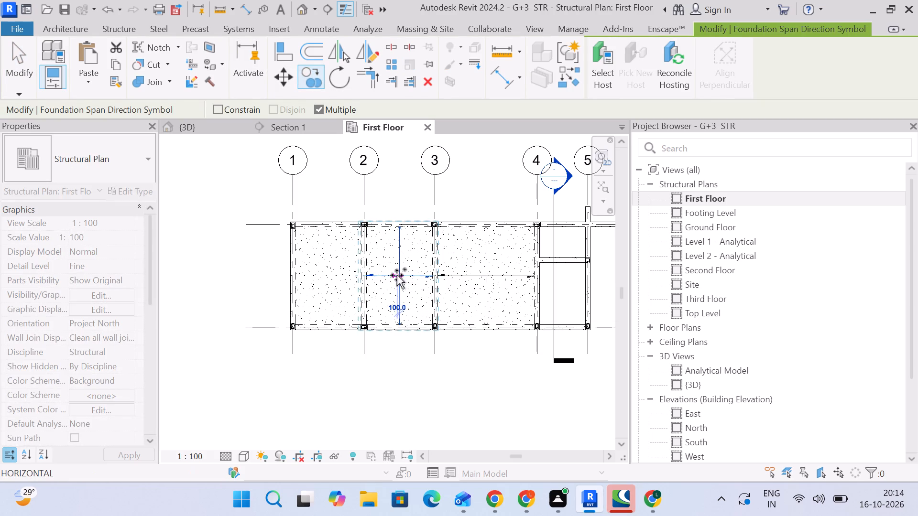
click(331, 274)
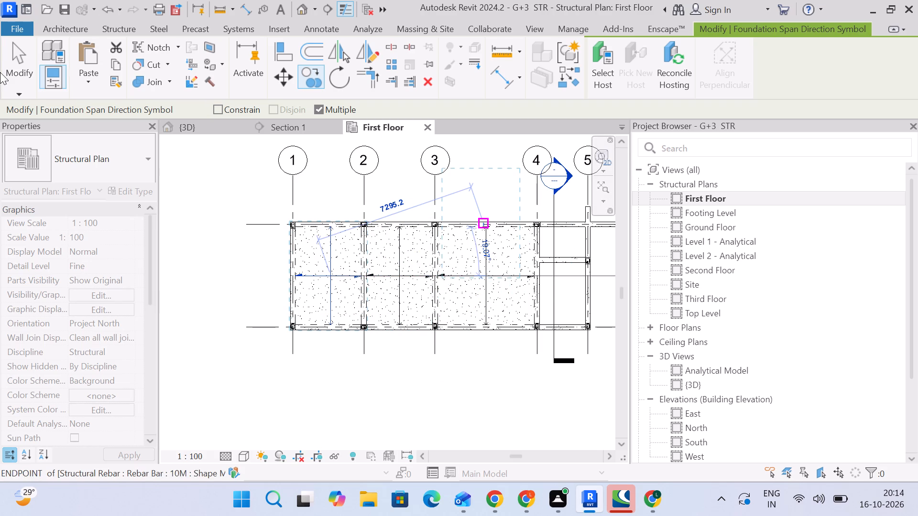
click(11, 64)
Examine the slab span symbols and the beam layout of the open bays between grids 4 and 5, including the projecting beams at grid B.
scroll(318, 283, up, 9)
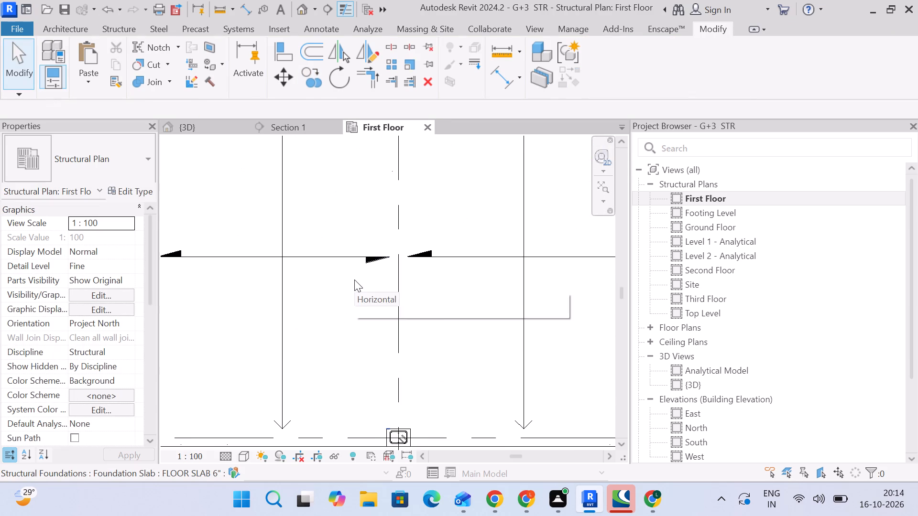
scroll(356, 282, down, 7)
middle_drag(352, 275, 337, 270)
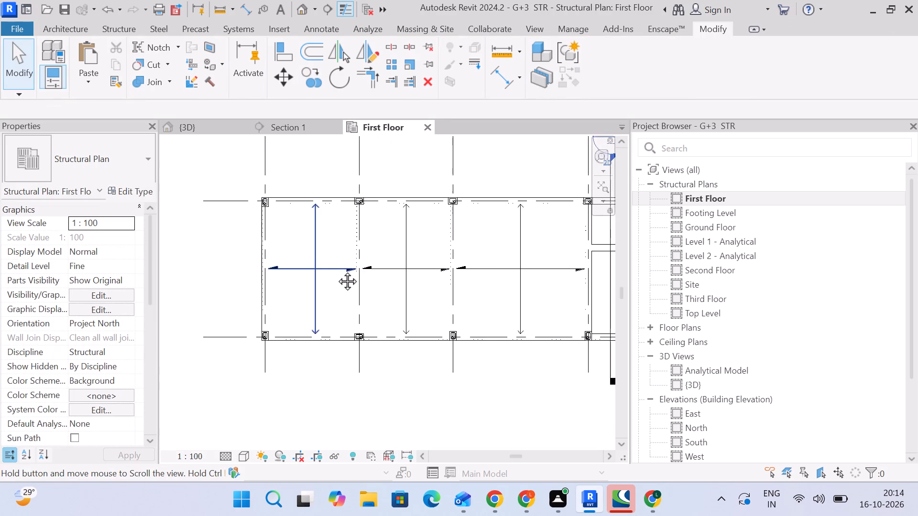
middle_drag(337, 270, 332, 260)
scroll(342, 242, down, 4)
scroll(497, 281, up, 4)
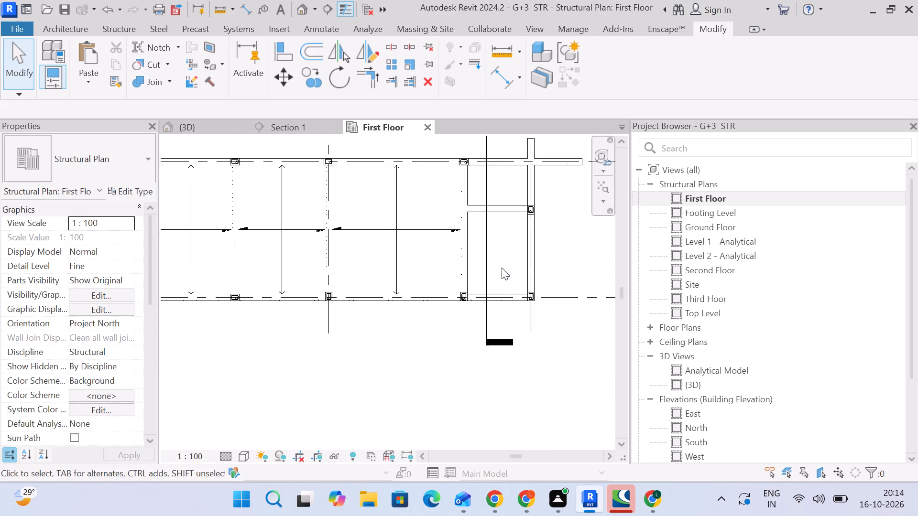
middle_drag(495, 249, 420, 280)
scroll(426, 260, up, 1)
middle_drag(426, 262, 417, 276)
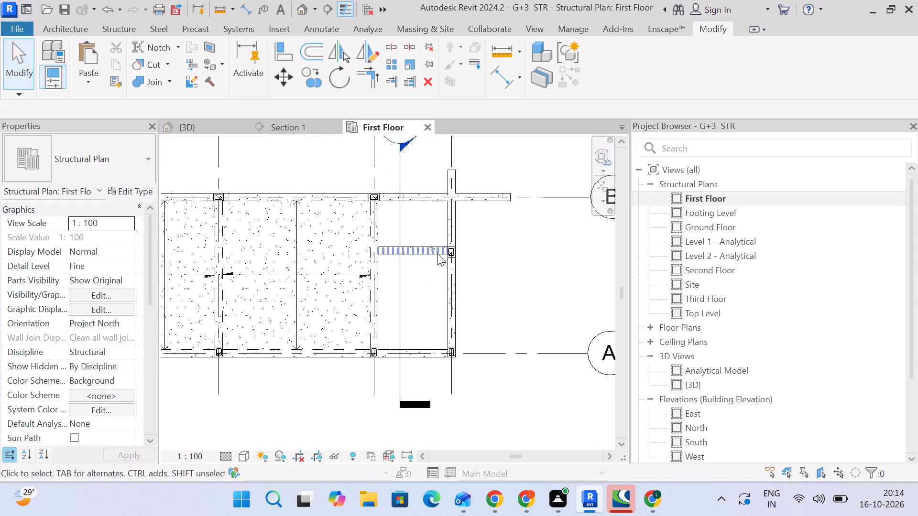
scroll(524, 228, up, 2)
scroll(466, 257, up, 3)
middle_drag(435, 267, 429, 295)
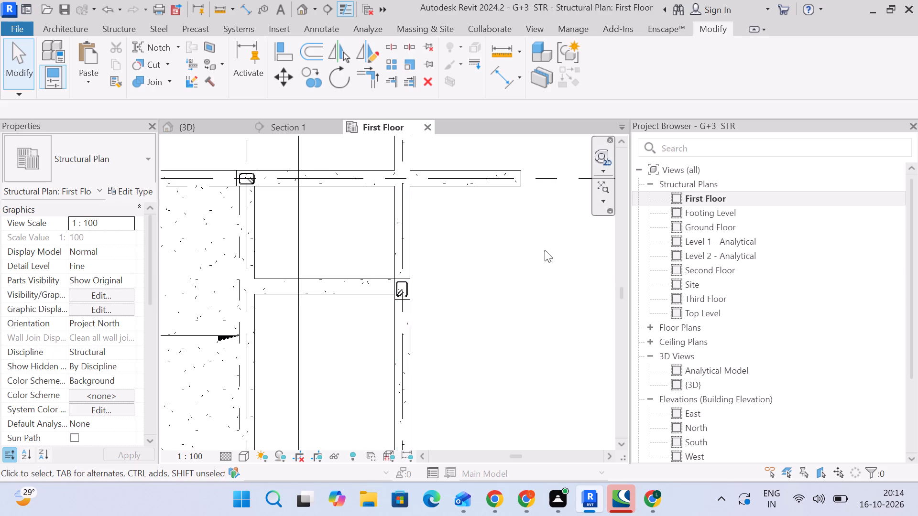
middle_drag(523, 183, 541, 257)
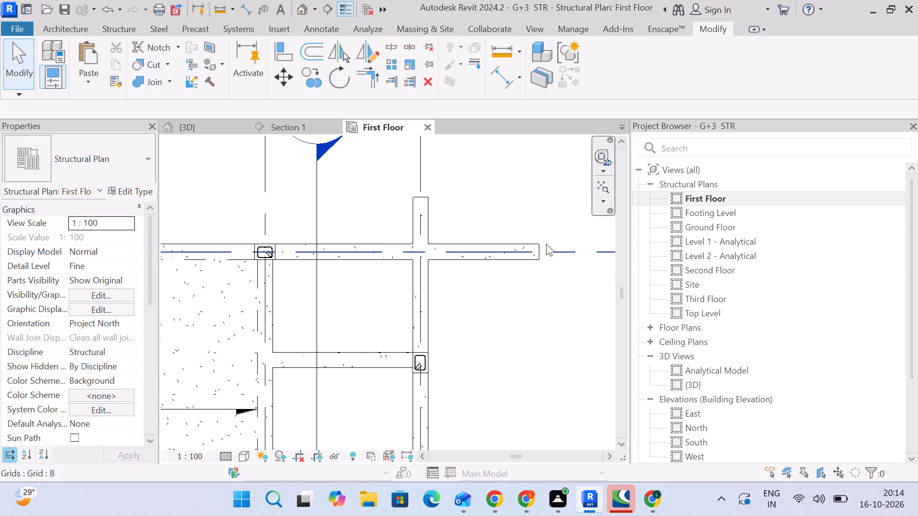
scroll(548, 227, down, 2)
middle_drag(547, 228, 490, 259)
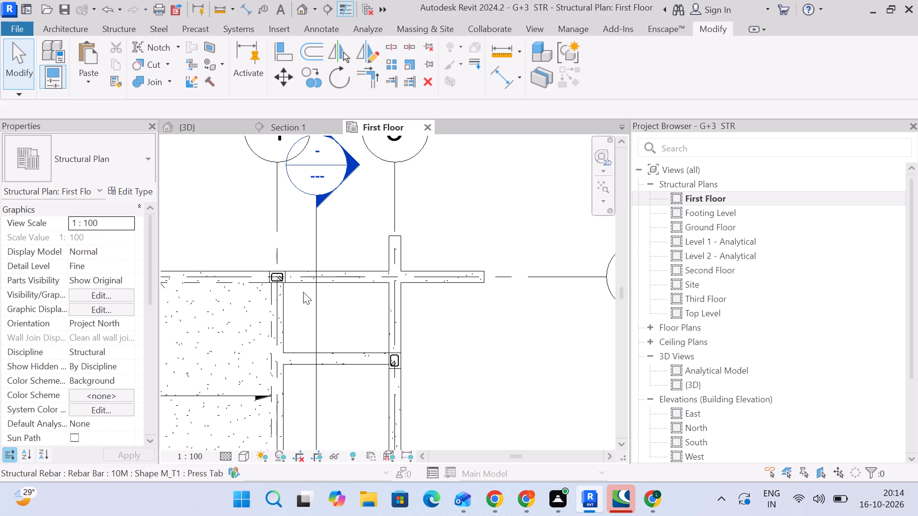
middle_drag(373, 249, 466, 238)
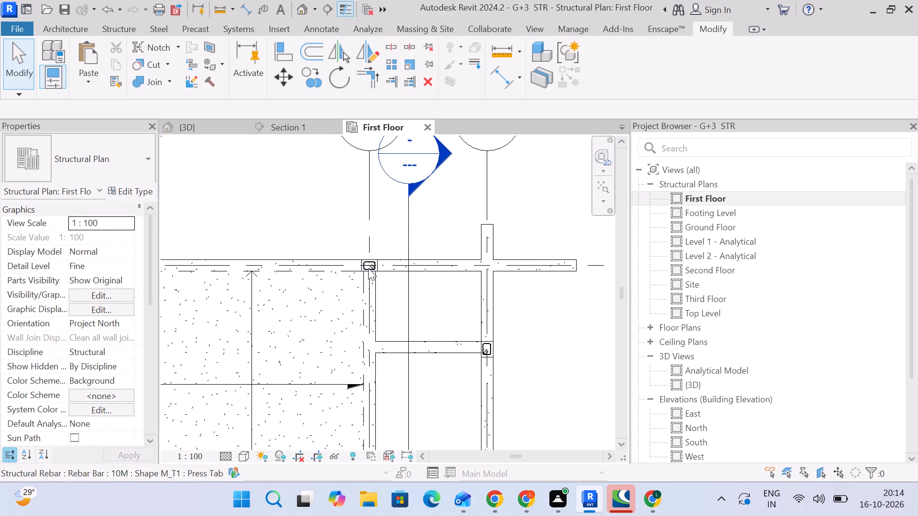
scroll(368, 264, up, 2)
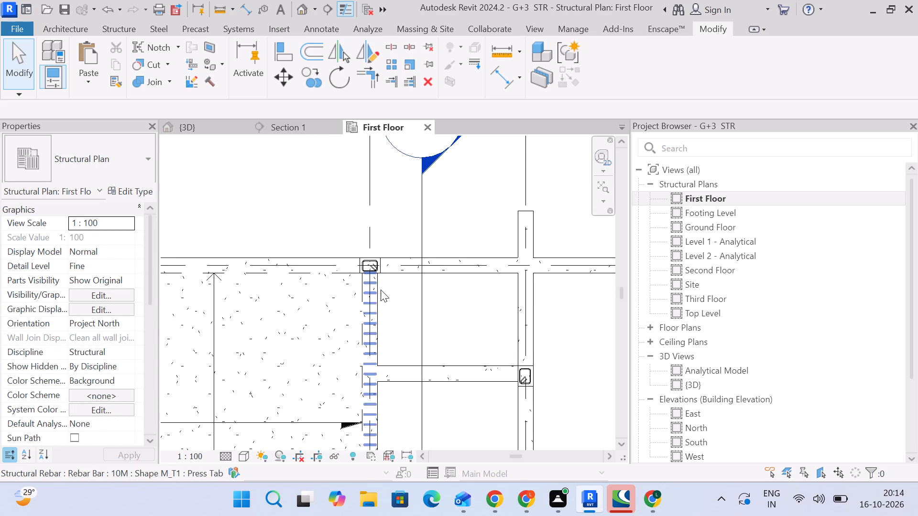
Reload the linked architectural model A ARCH.rvt into the project.
click(583, 36)
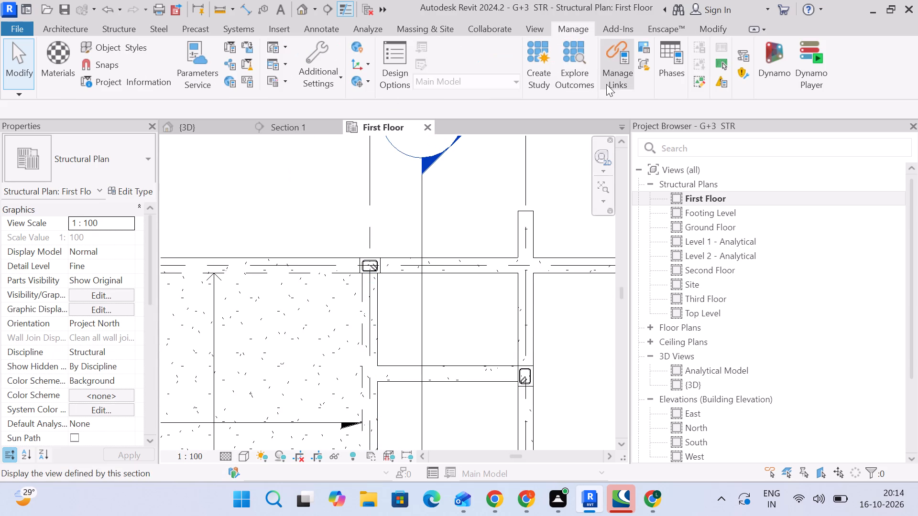
click(619, 77)
click(286, 110)
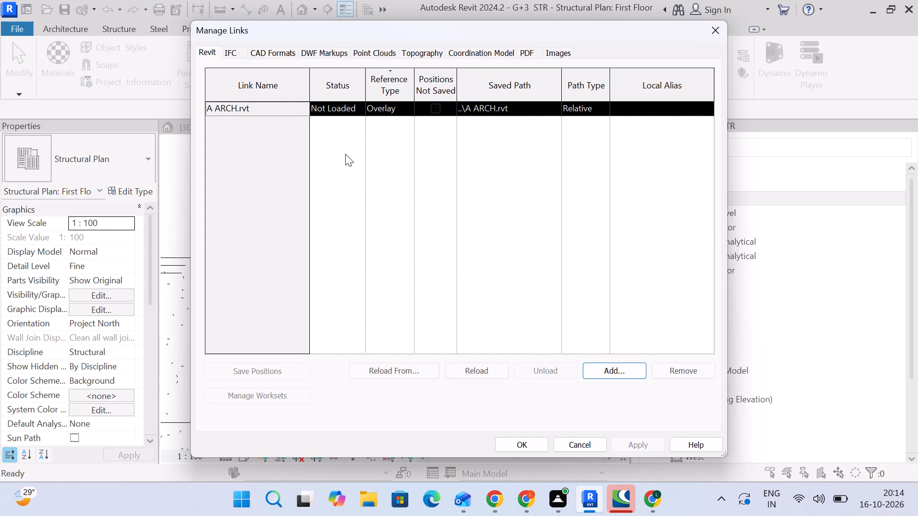
click(474, 369)
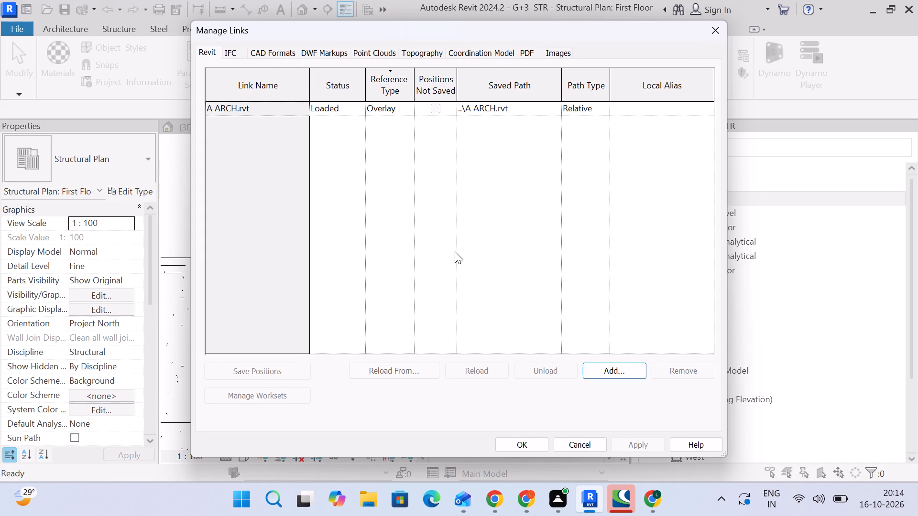
click(534, 447)
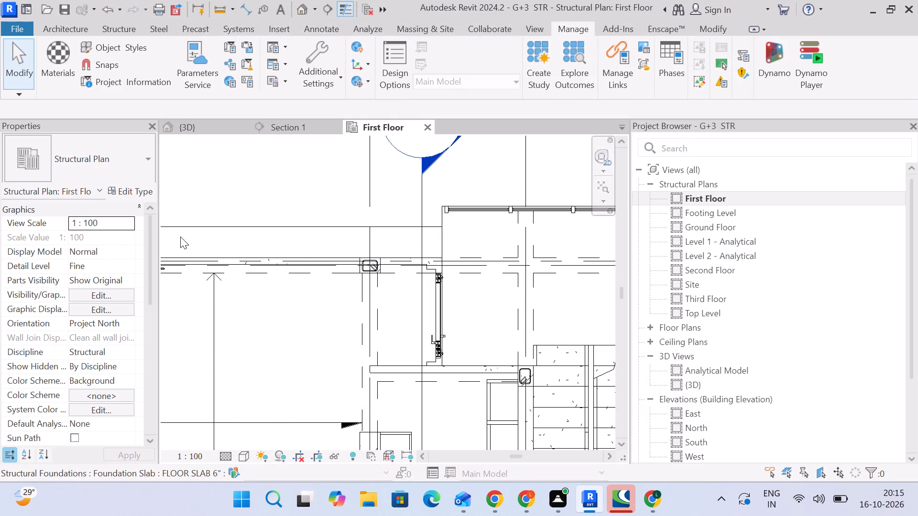
Examine the beam between grids 4 and 5 at the stair-side column, including its 10M stirrups and 13M longitudinal bars.
scroll(508, 323, down, 2)
middle_drag(500, 326, 339, 327)
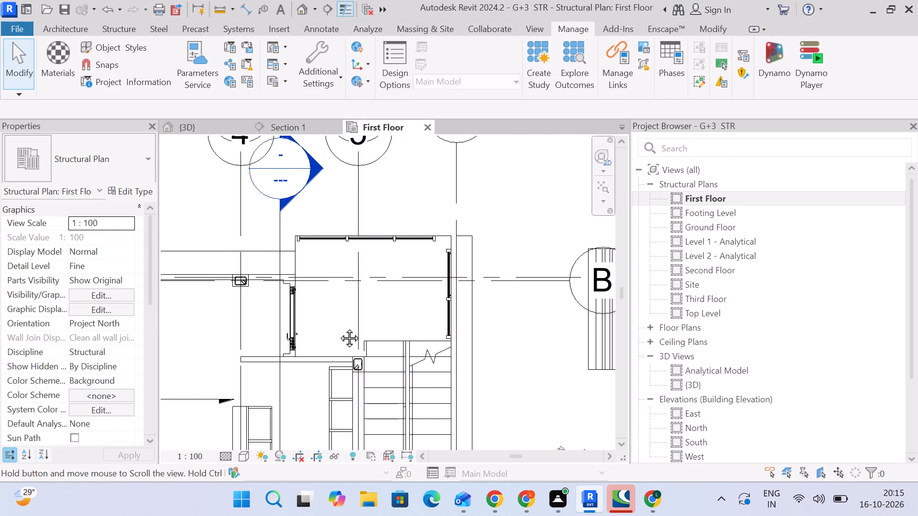
middle_drag(339, 327, 383, 352)
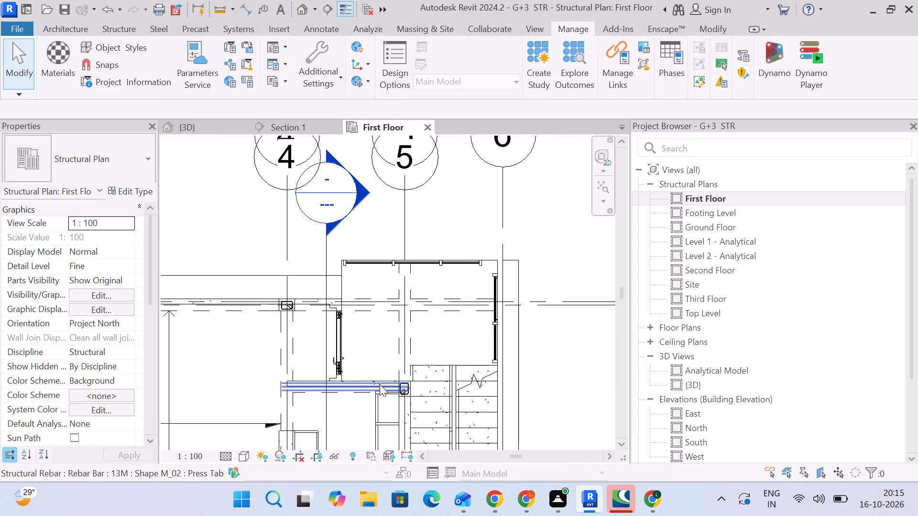
scroll(388, 366, up, 3)
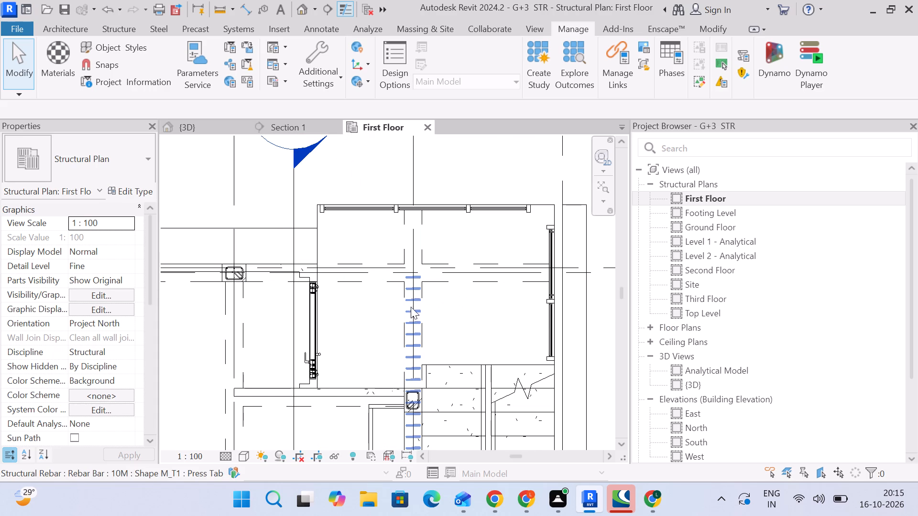
scroll(444, 371, up, 2)
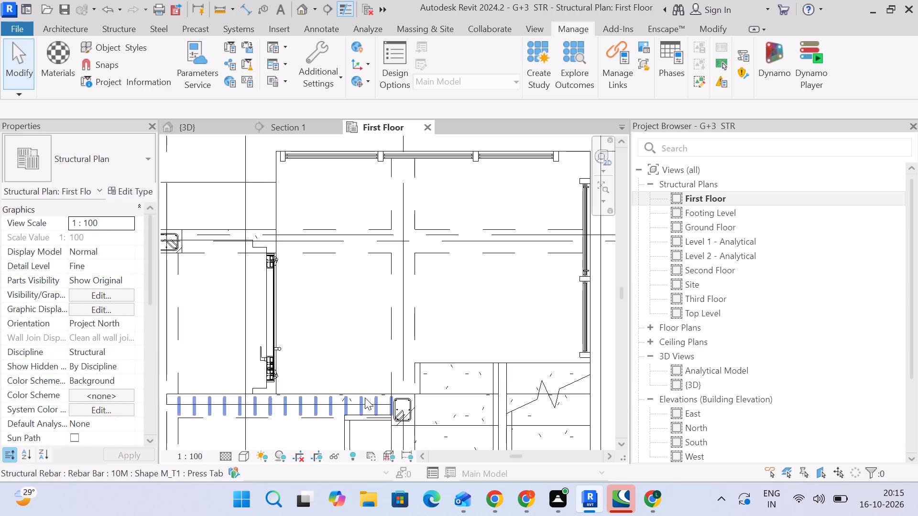
middle_drag(375, 385, 390, 348)
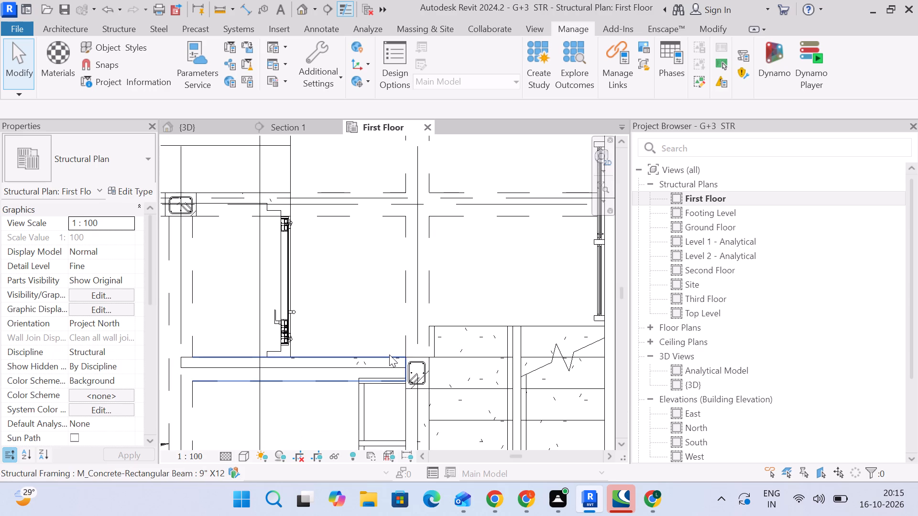
click(389, 355)
scroll(389, 357, up, 3)
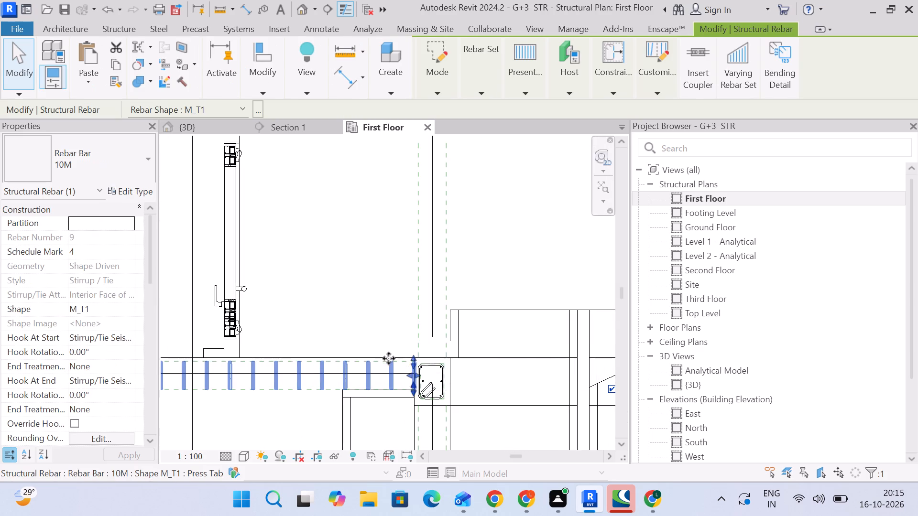
scroll(389, 358, up, 3)
click(384, 367)
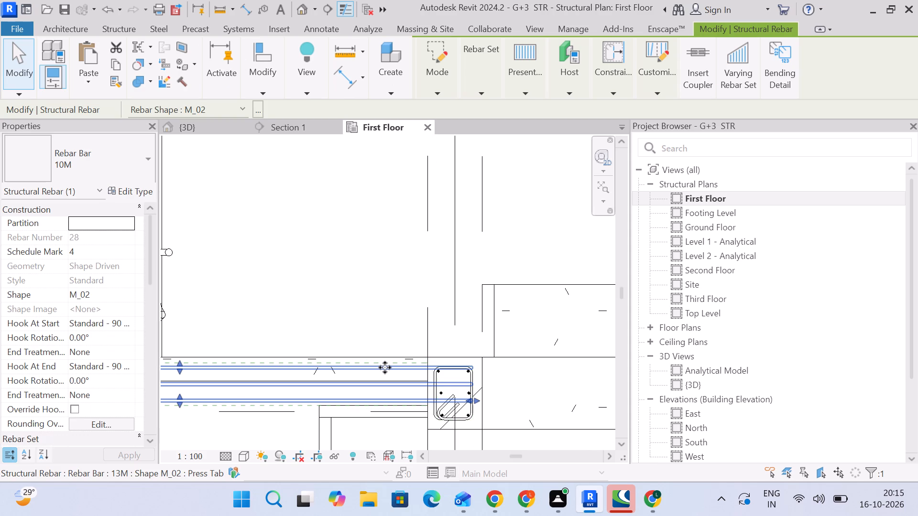
scroll(389, 368, down, 4)
middle_drag(397, 360, 423, 303)
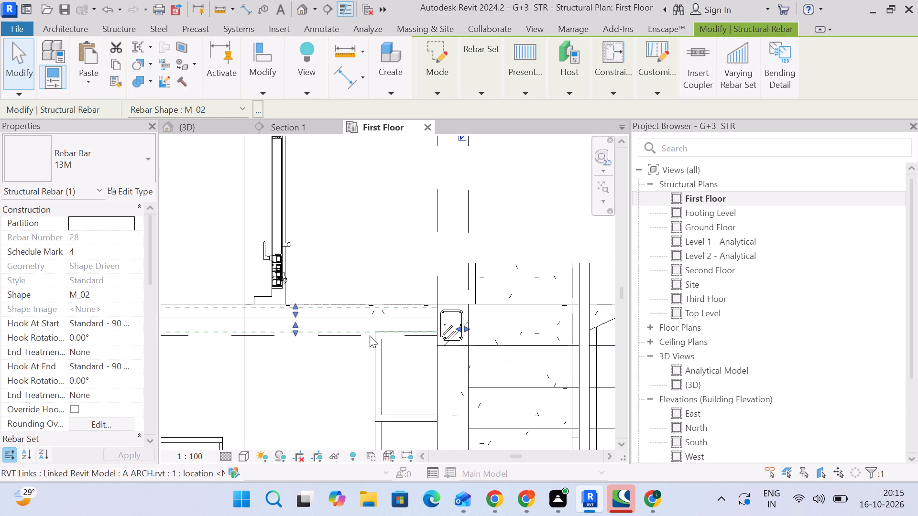
click(379, 258)
scroll(379, 270, down, 9)
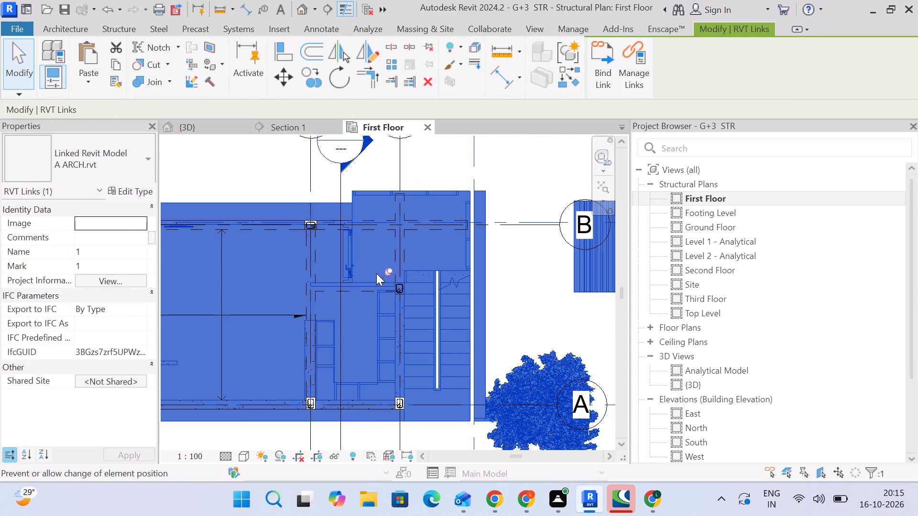
key(Escape)
scroll(383, 295, up, 8)
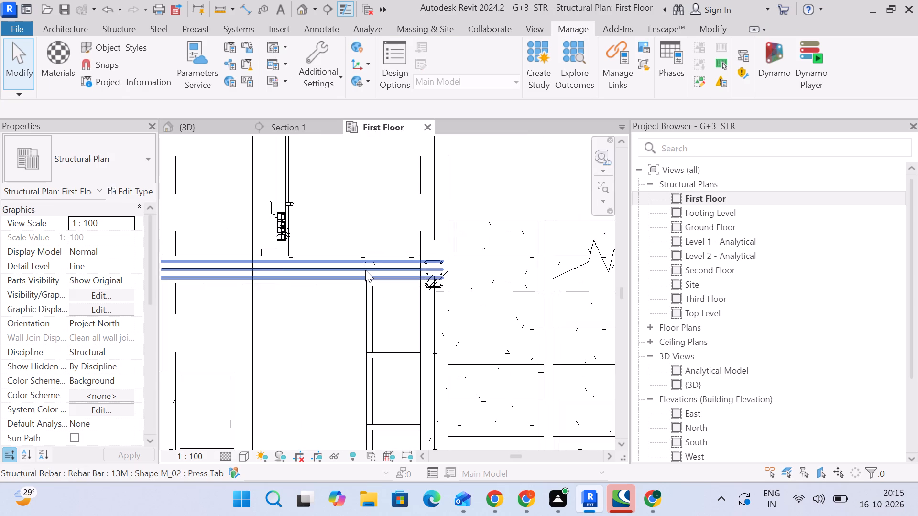
click(365, 270)
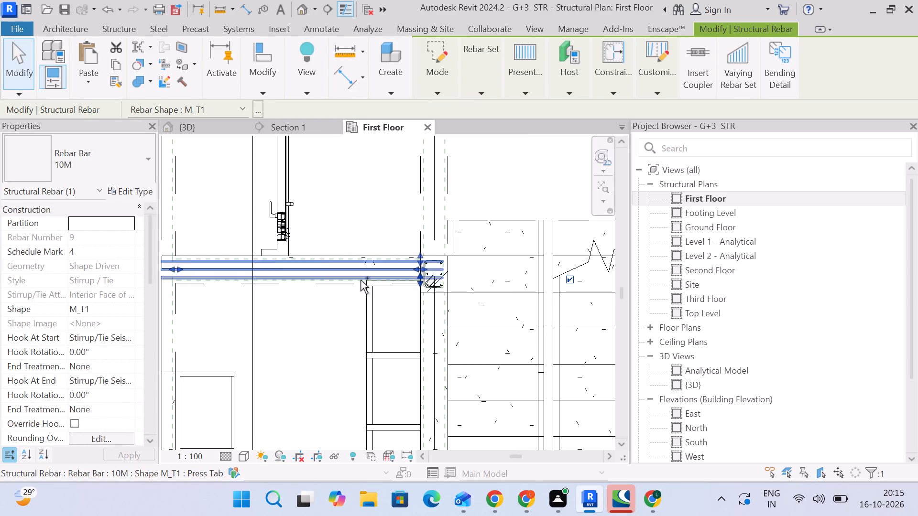
ctrl+click(362, 283)
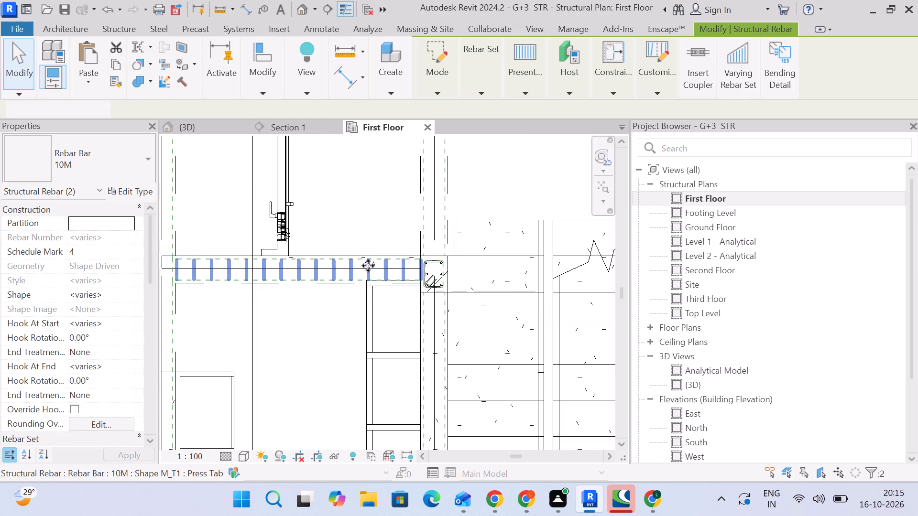
ctrl+click(375, 255)
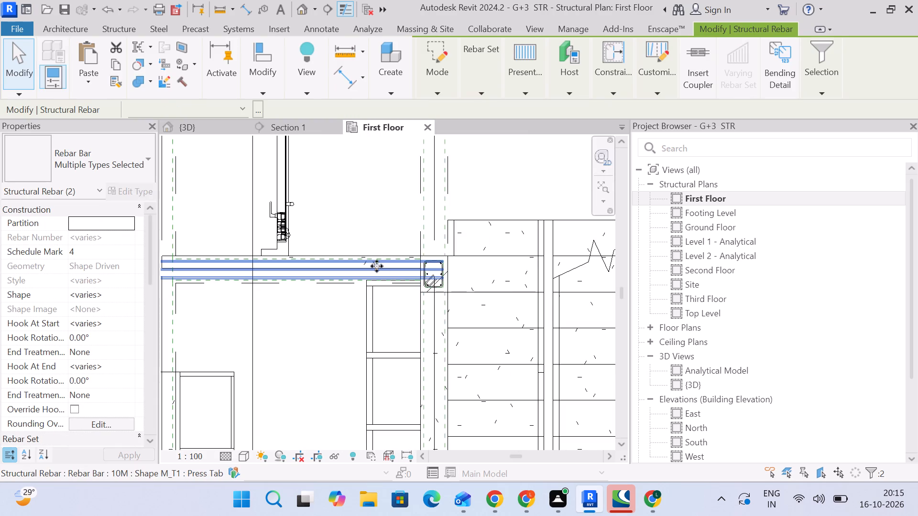
scroll(377, 266, up, 5)
scroll(389, 280, down, 4)
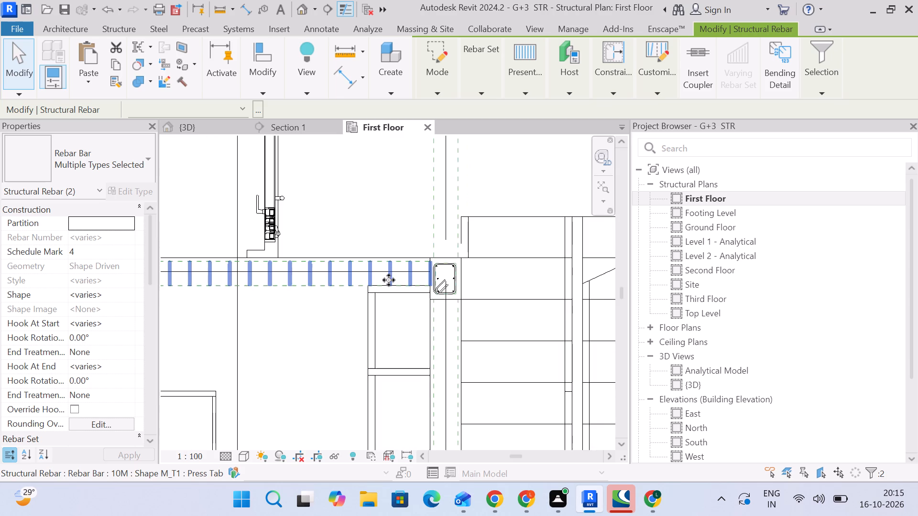
key(Escape)
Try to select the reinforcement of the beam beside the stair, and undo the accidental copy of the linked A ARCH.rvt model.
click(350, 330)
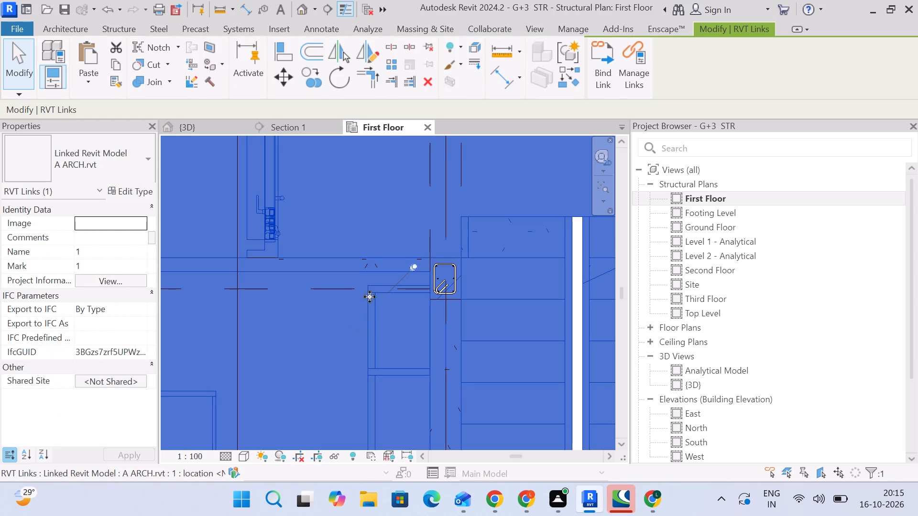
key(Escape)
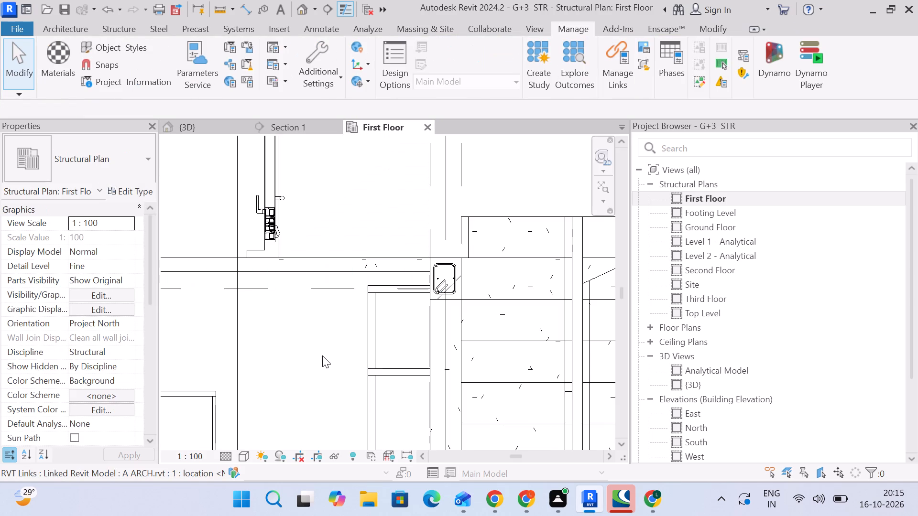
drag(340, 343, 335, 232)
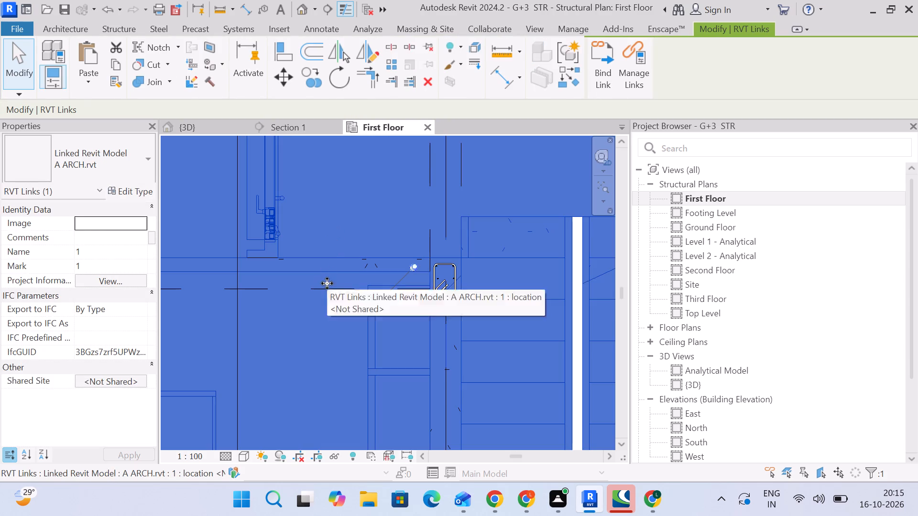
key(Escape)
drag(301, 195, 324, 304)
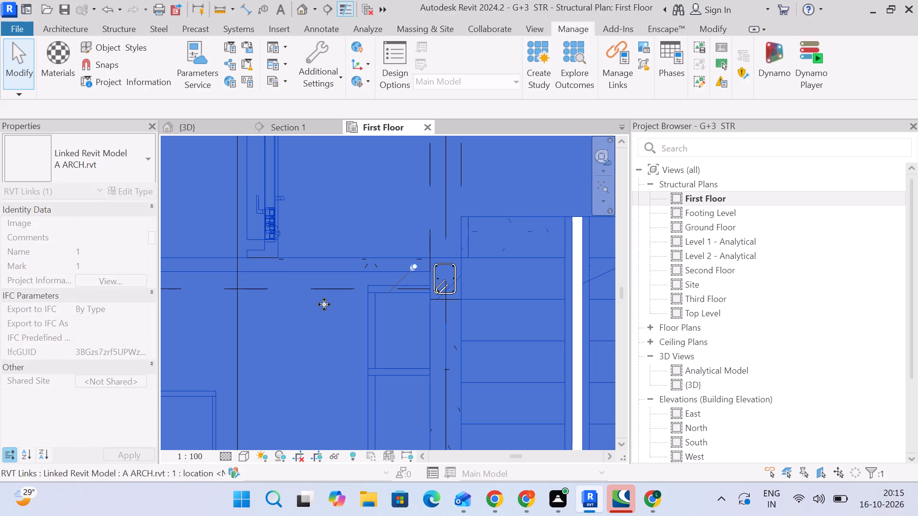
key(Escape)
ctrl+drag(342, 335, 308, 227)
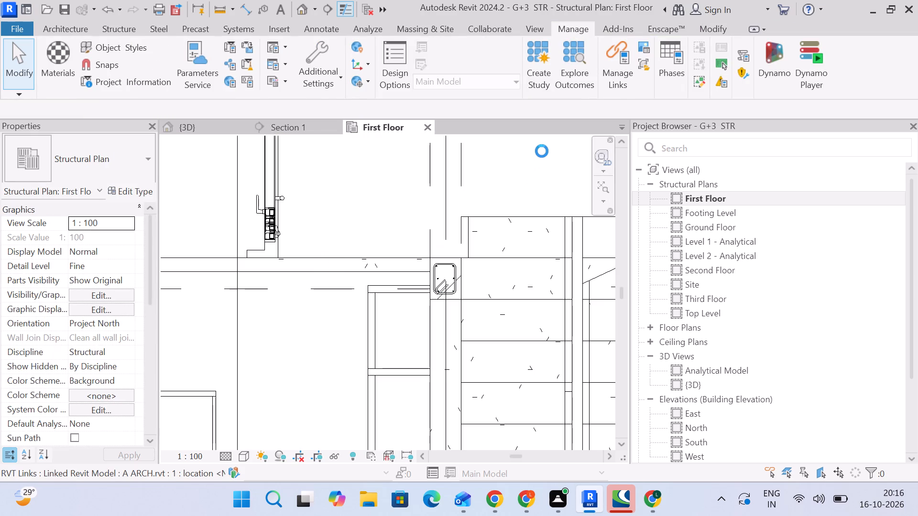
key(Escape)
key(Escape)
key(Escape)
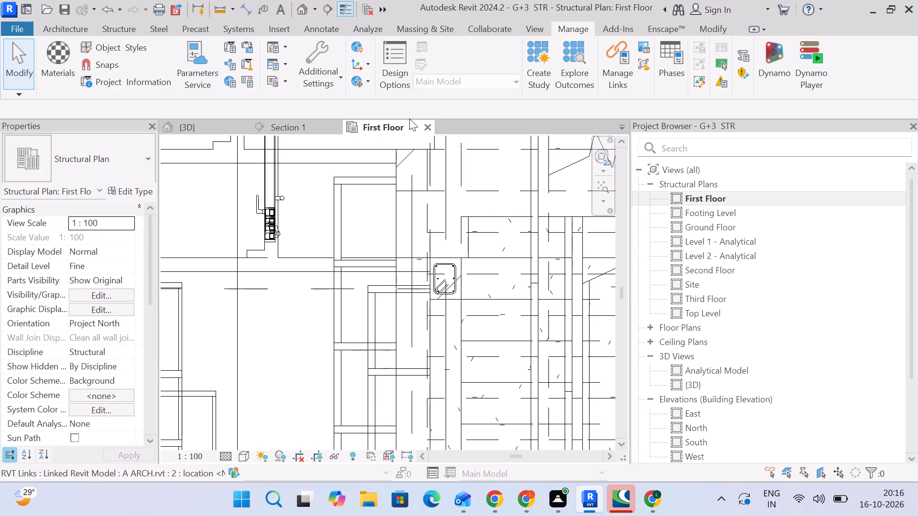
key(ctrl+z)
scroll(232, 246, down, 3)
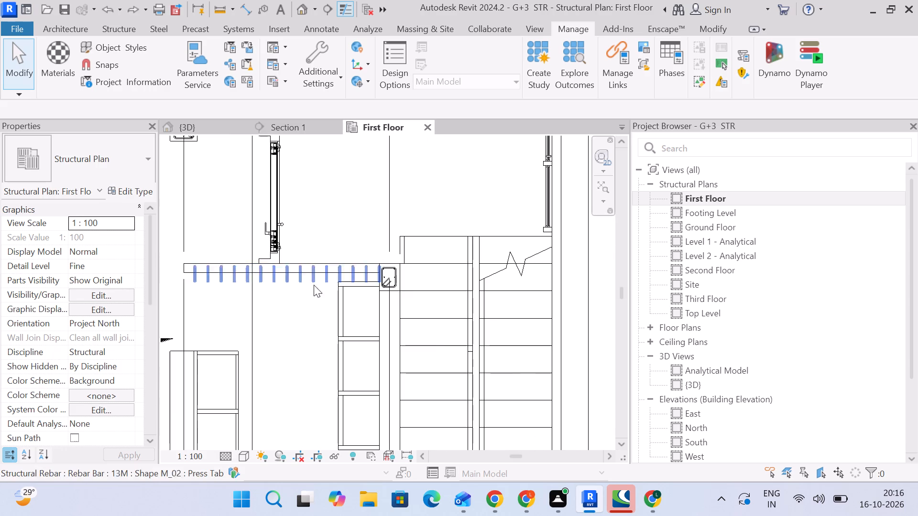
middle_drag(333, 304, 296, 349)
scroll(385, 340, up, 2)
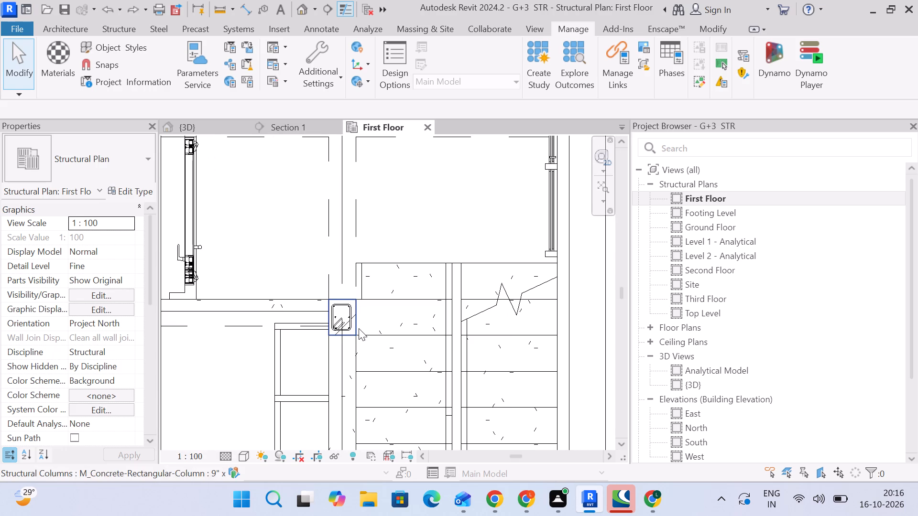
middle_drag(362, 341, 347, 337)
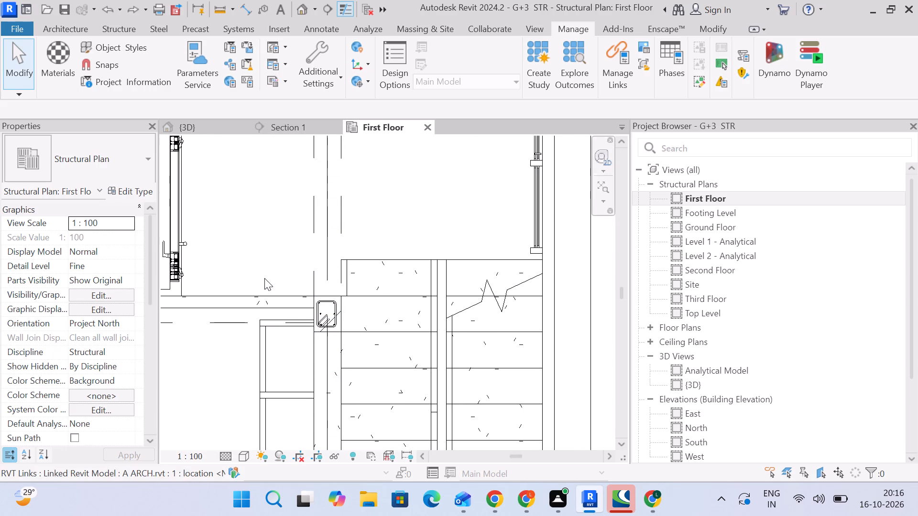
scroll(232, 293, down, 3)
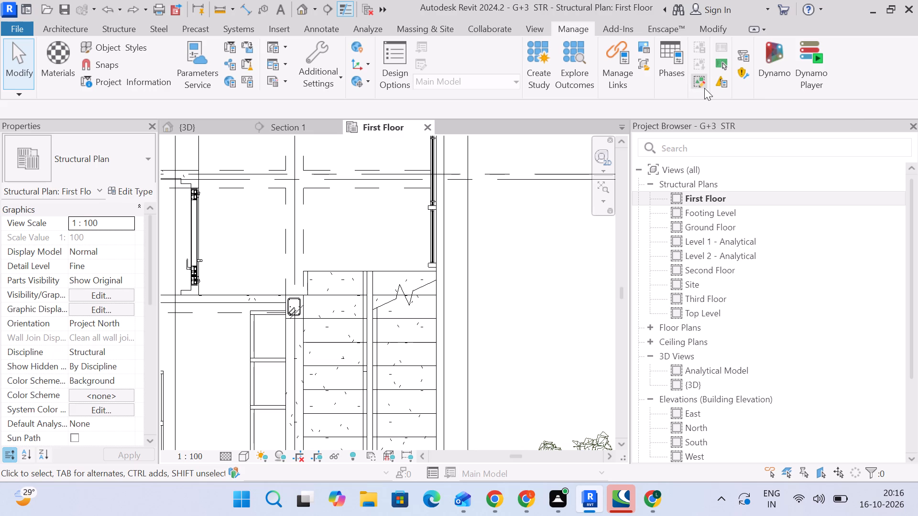
Review the project warnings and show the 13M Shape M_02 rebar listed under Warning 1 in the 3D view.
click(717, 83)
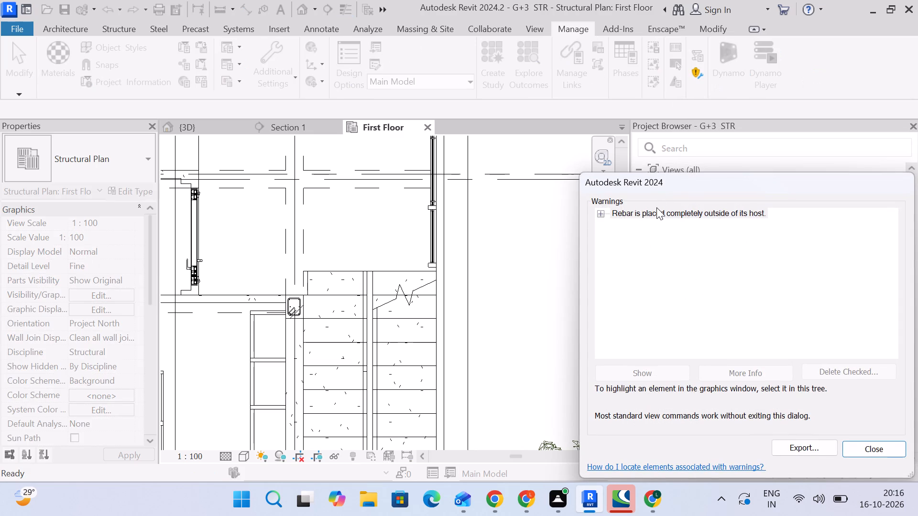
click(657, 212)
click(598, 210)
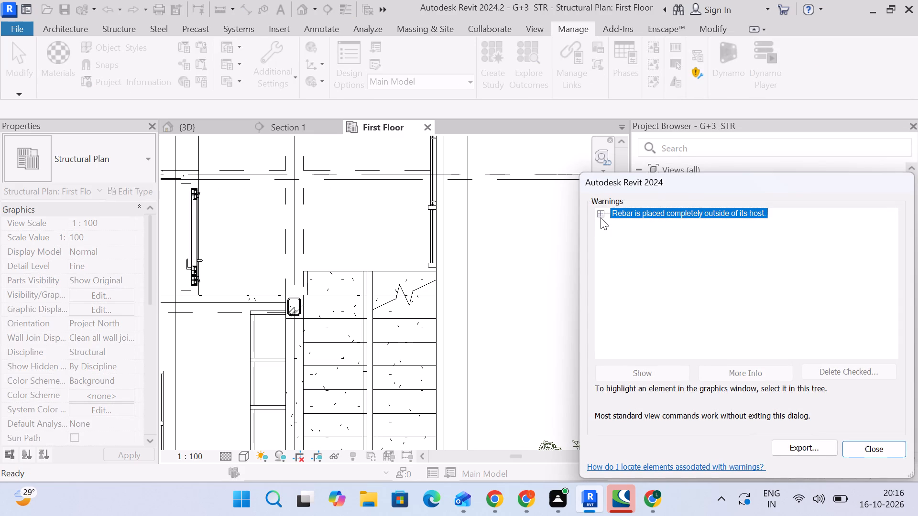
click(601, 219)
click(604, 215)
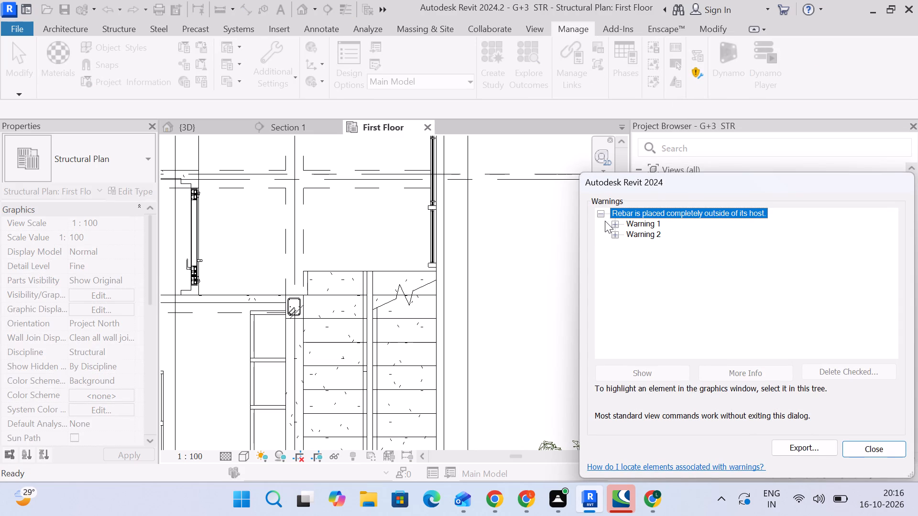
click(613, 223)
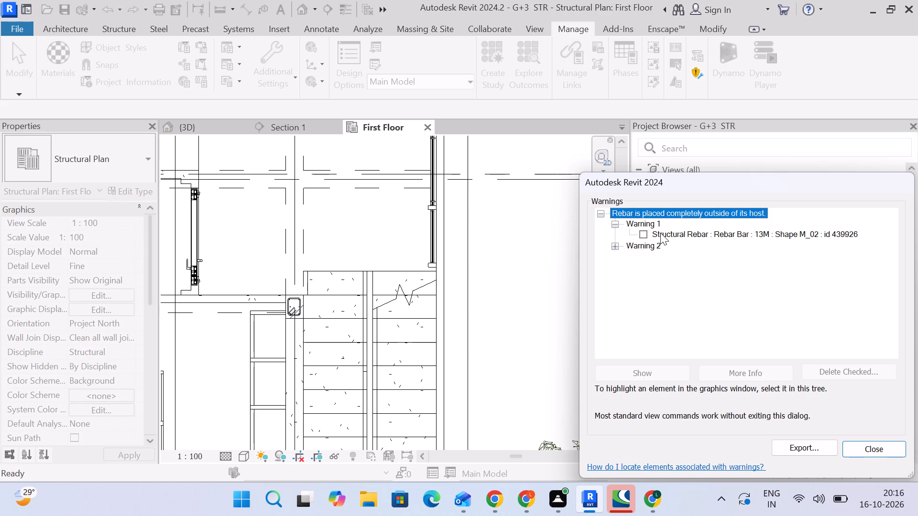
click(645, 235)
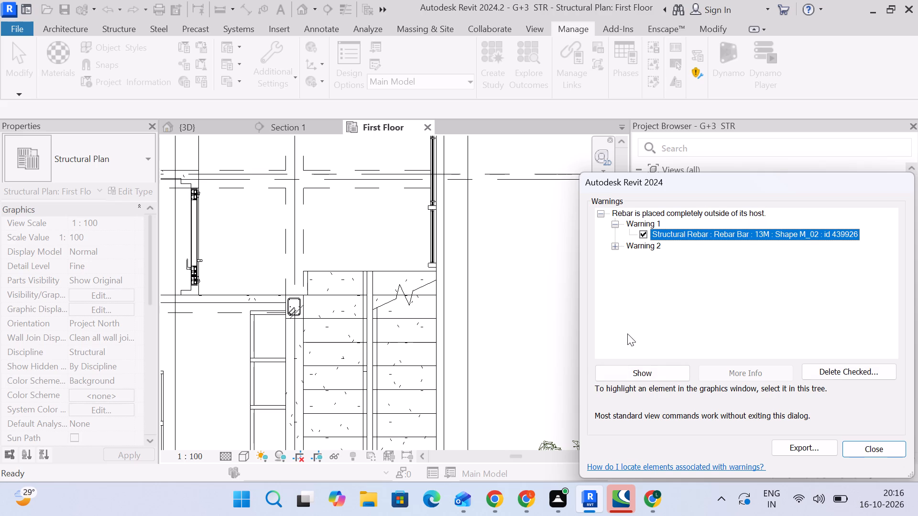
click(649, 371)
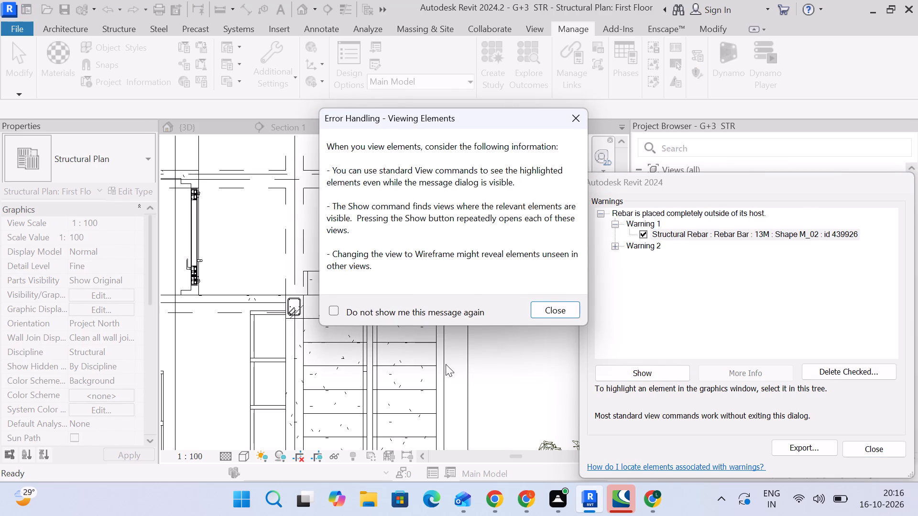
click(570, 312)
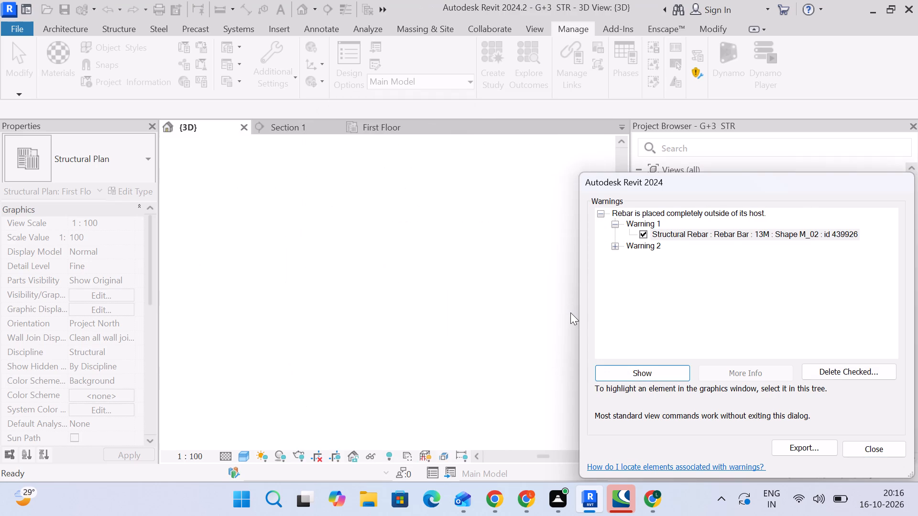
scroll(362, 306, down, 1)
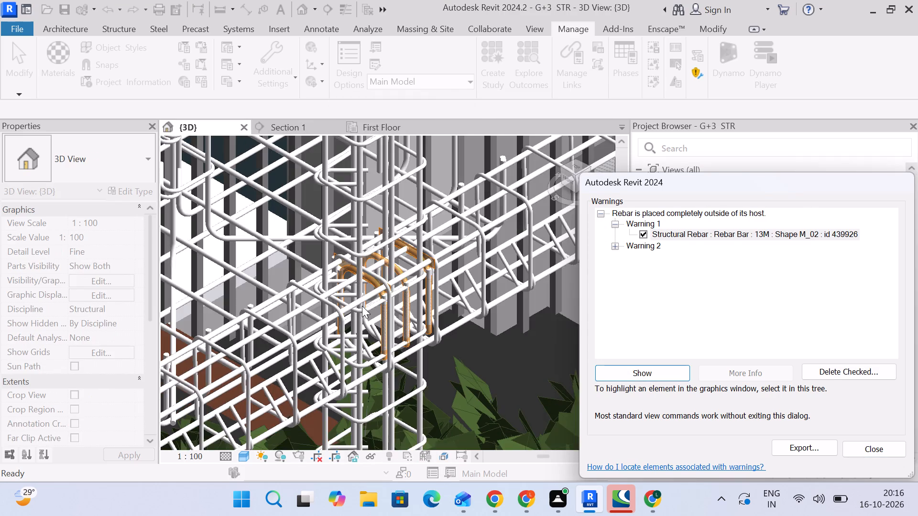
scroll(395, 319, up, 5)
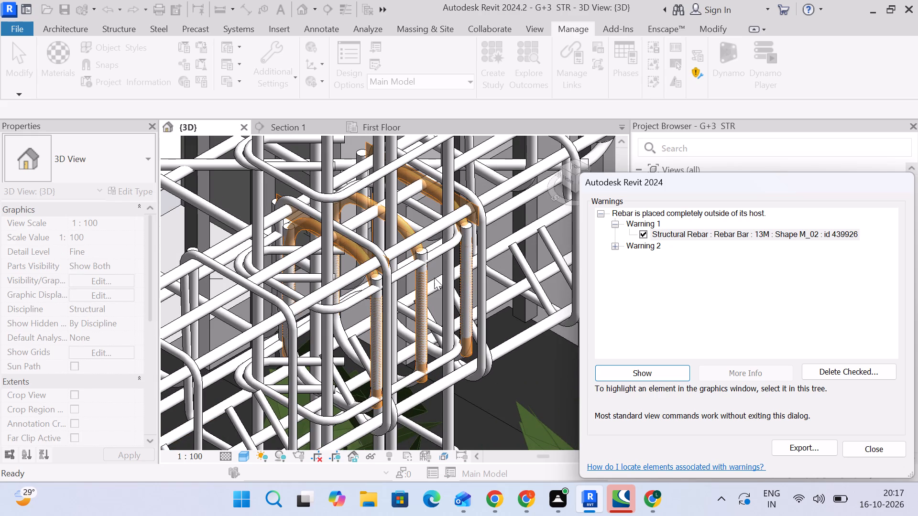
key(Delete)
click(874, 447)
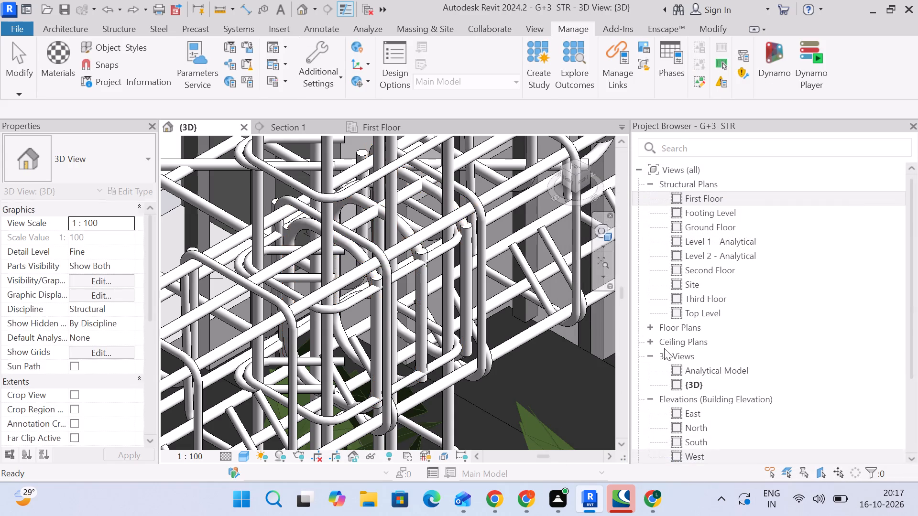
Examine the flagged 13M M_02 bars at the beam-column joint and compare them with the 13M M_02 bars at the joint above.
click(404, 228)
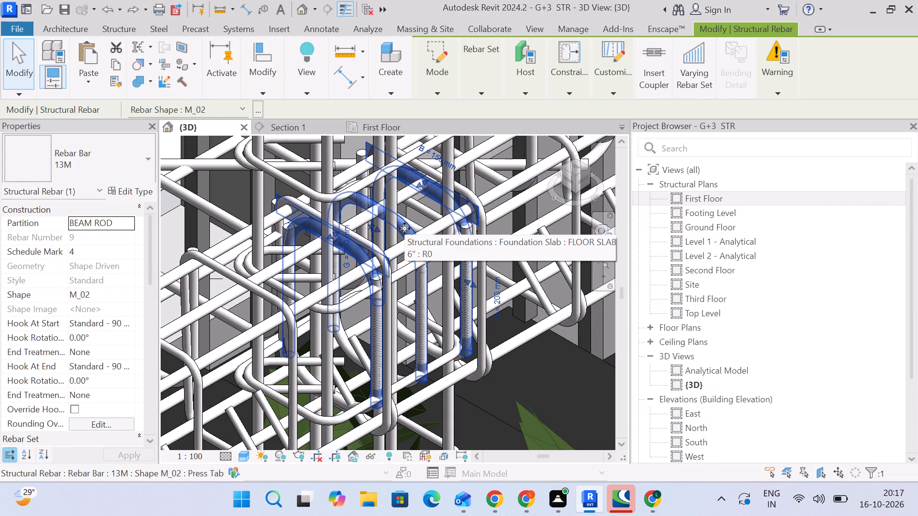
scroll(400, 233, down, 3)
middle_drag(403, 290, 422, 428)
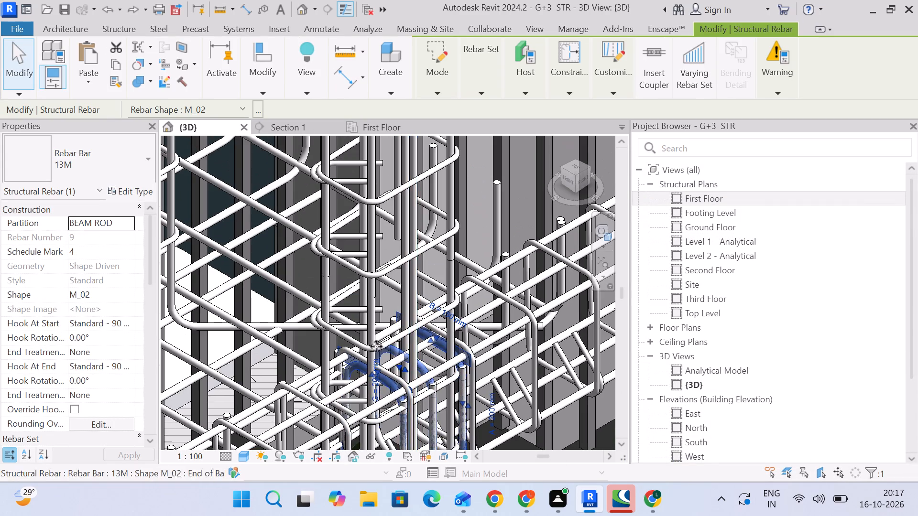
scroll(293, 291, up, 3)
scroll(349, 357, down, 3)
middle_drag(349, 360, 301, 235)
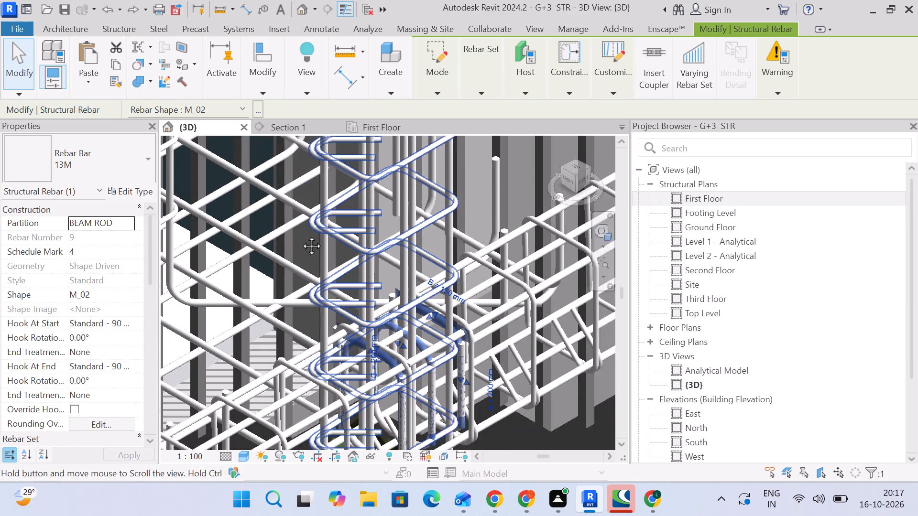
middle_drag(301, 235, 300, 233)
scroll(332, 273, down, 3)
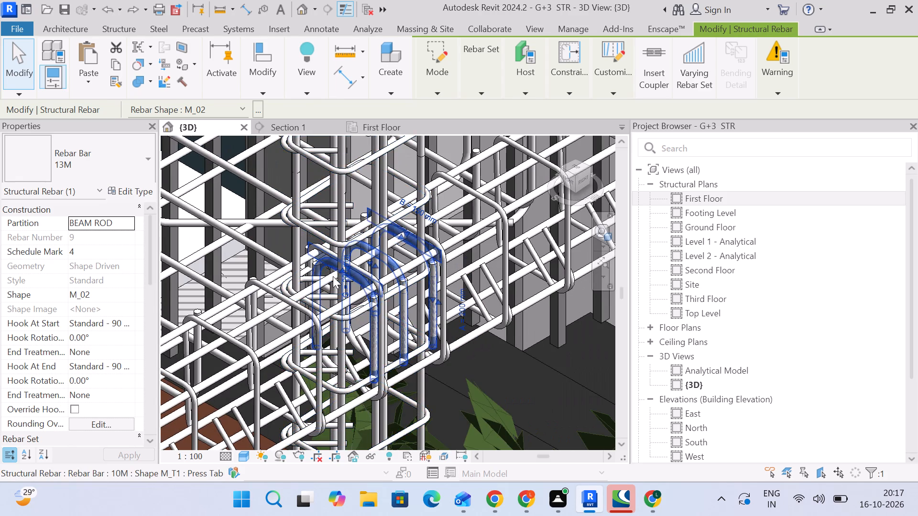
scroll(333, 276, down, 10)
middle_drag(323, 211, 328, 358)
middle_drag(319, 281, 319, 372)
scroll(332, 241, up, 7)
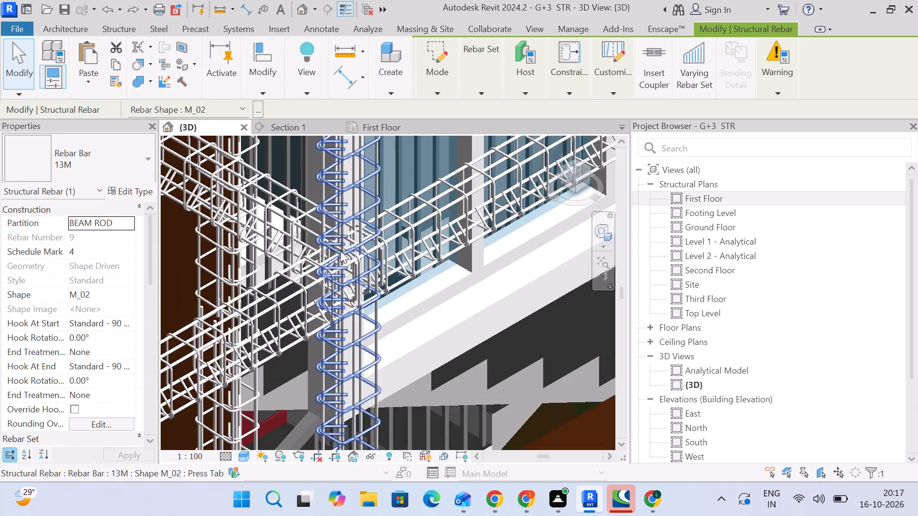
scroll(340, 251, up, 5)
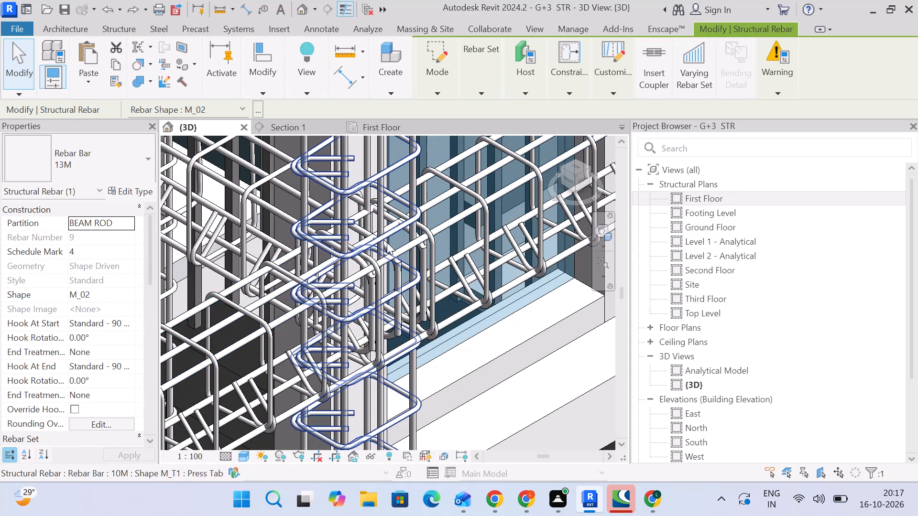
scroll(383, 244, up, 4)
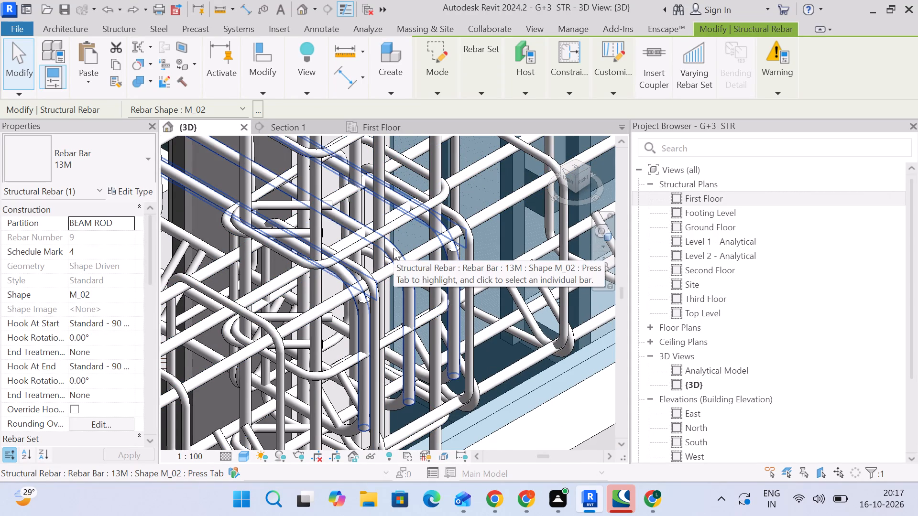
click(393, 248)
scroll(392, 247, down, 4)
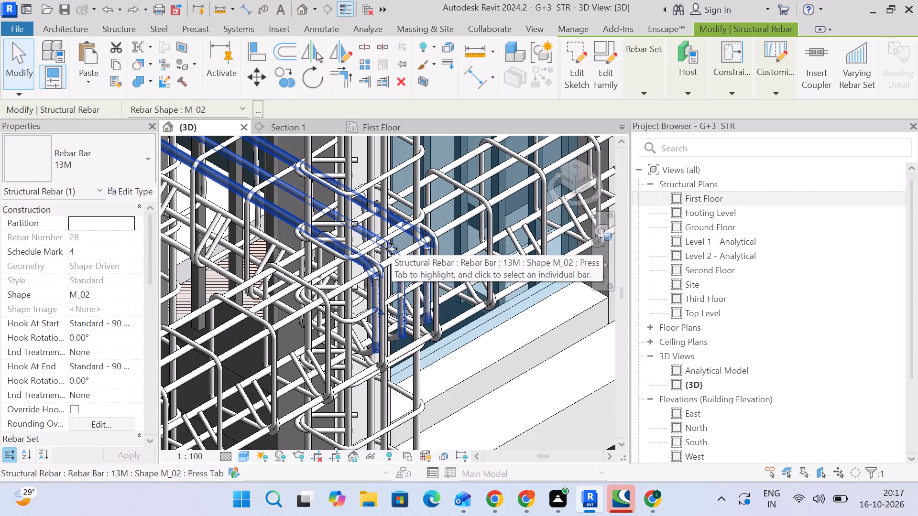
scroll(392, 249, down, 9)
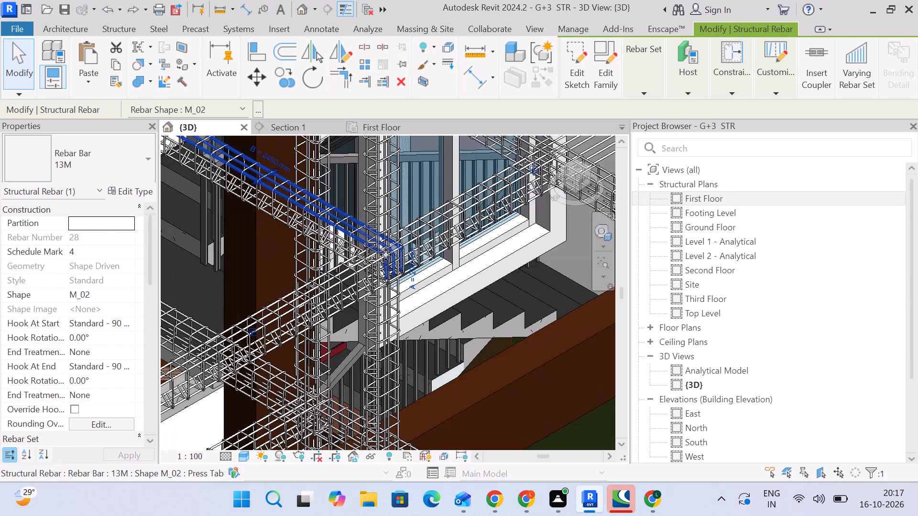
scroll(393, 258, down, 4)
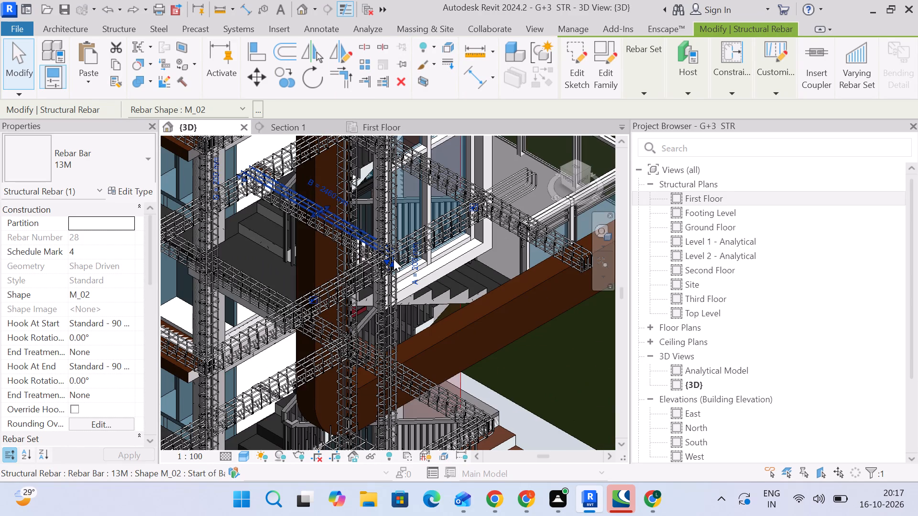
middle_drag(404, 278, 411, 179)
key(Escape)
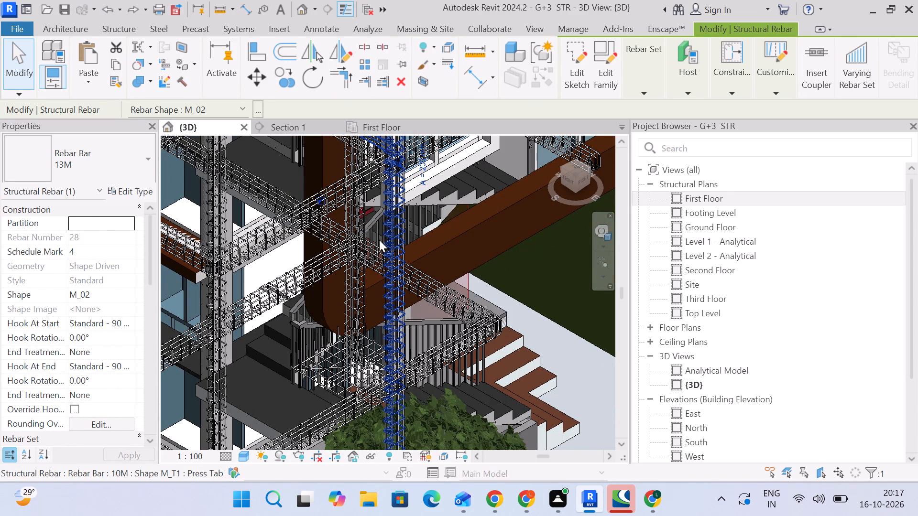
Examine the reinforcement of the lower beams and columns beside the stair, down to the column footing.
scroll(388, 268, up, 9)
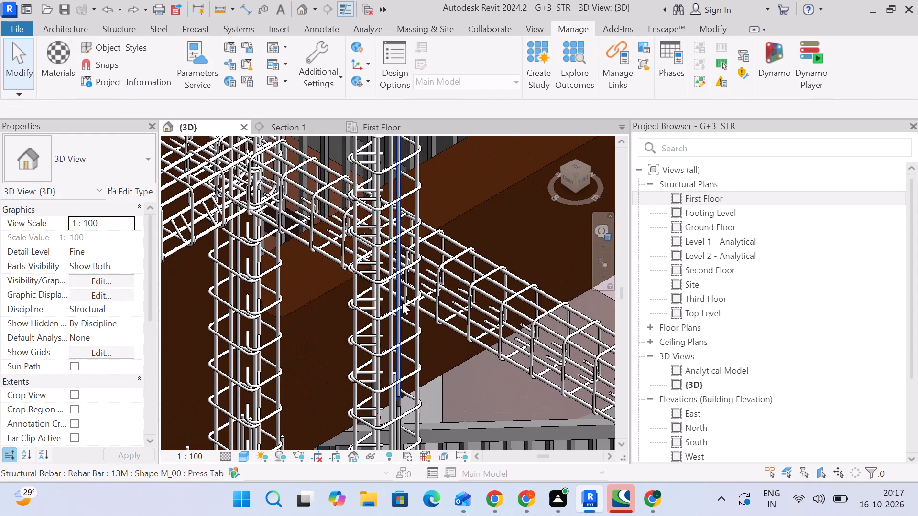
middle_drag(306, 198, 327, 113)
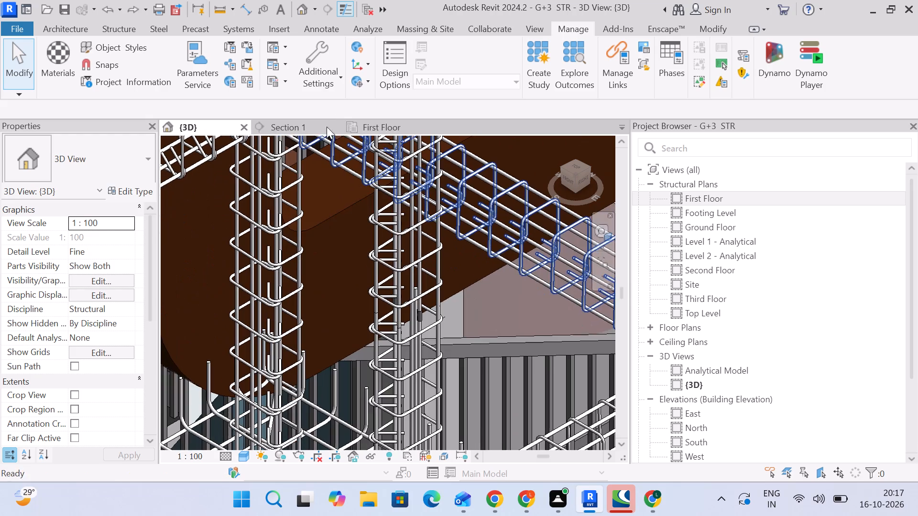
scroll(329, 359, down, 3)
middle_drag(337, 388, 361, 217)
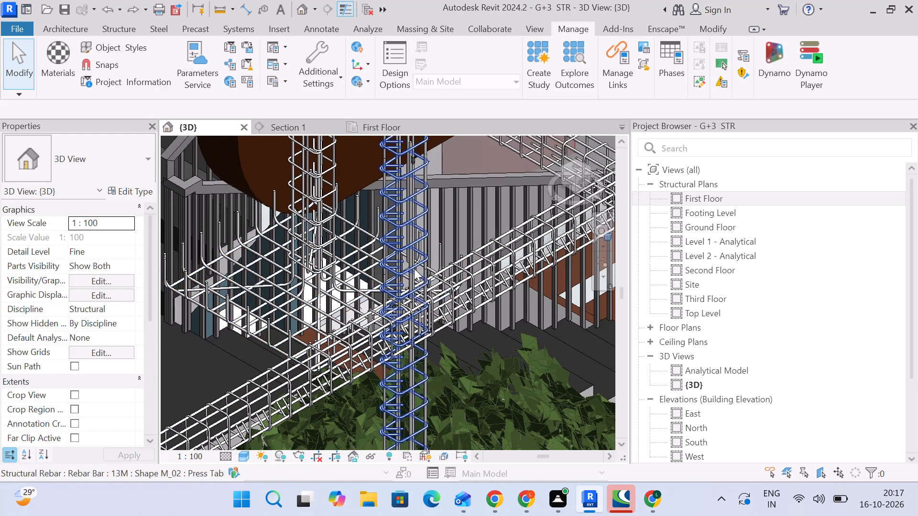
scroll(422, 275, down, 2)
middle_drag(430, 284, 227, 278)
scroll(437, 237, up, 3)
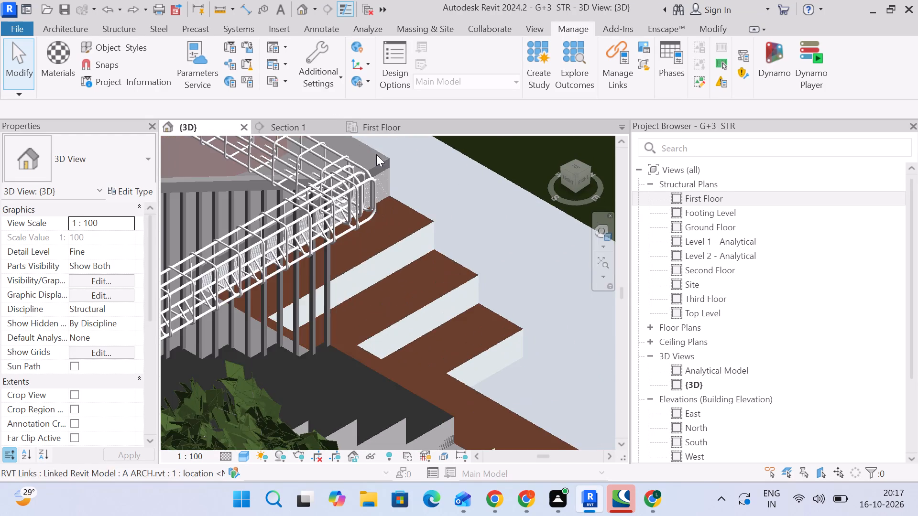
scroll(376, 181, up, 9)
middle_drag(362, 191, 362, 329)
scroll(346, 320, down, 10)
middle_drag(279, 321, 504, 290)
scroll(385, 281, down, 4)
middle_drag(380, 298, 381, 298)
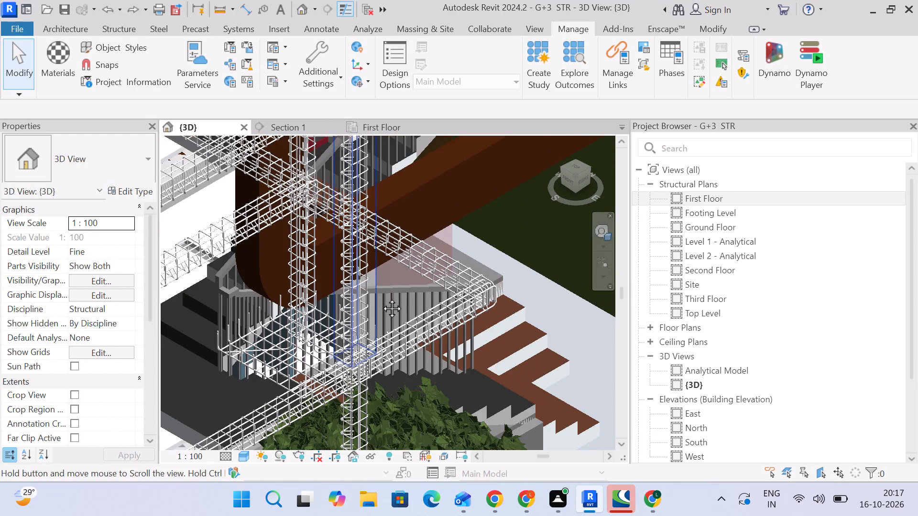
middle_drag(381, 298, 484, 211)
middle_drag(263, 299, 418, 214)
middle_drag(373, 314, 143, 217)
middle_drag(333, 243, 315, 391)
scroll(314, 367, up, 1)
scroll(319, 347, down, 3)
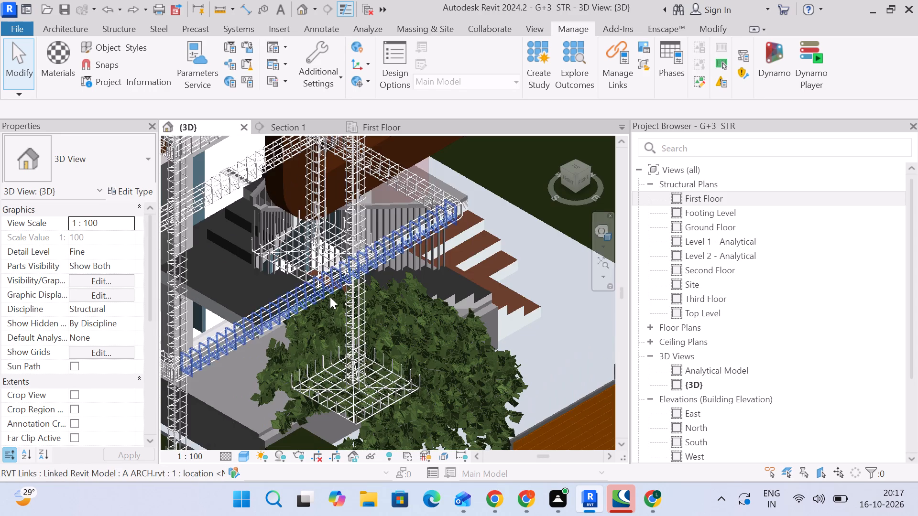
Unload the linked architectural model A ARCH.rvt from the project.
click(628, 74)
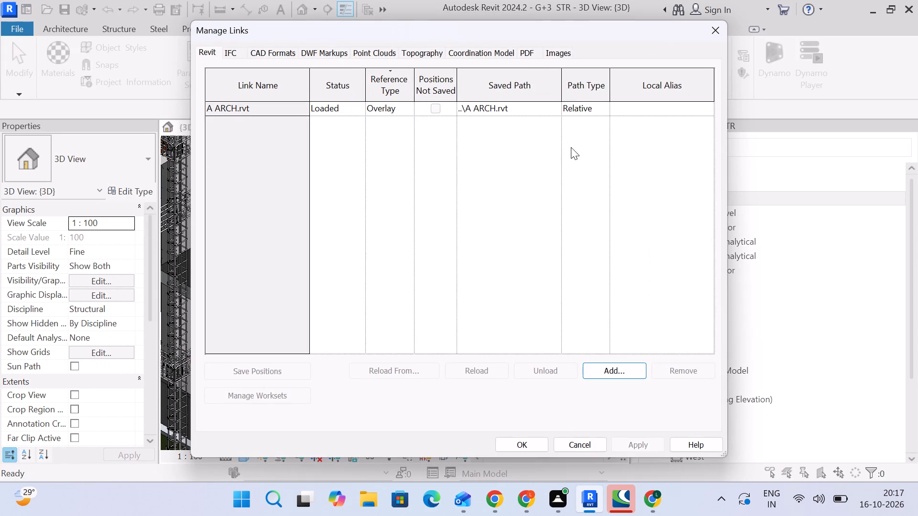
drag(306, 108, 302, 145)
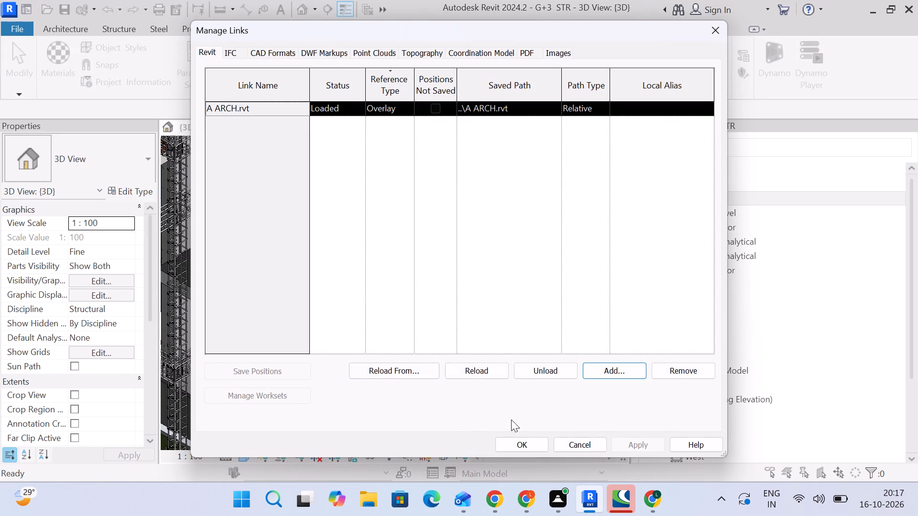
click(531, 371)
click(480, 273)
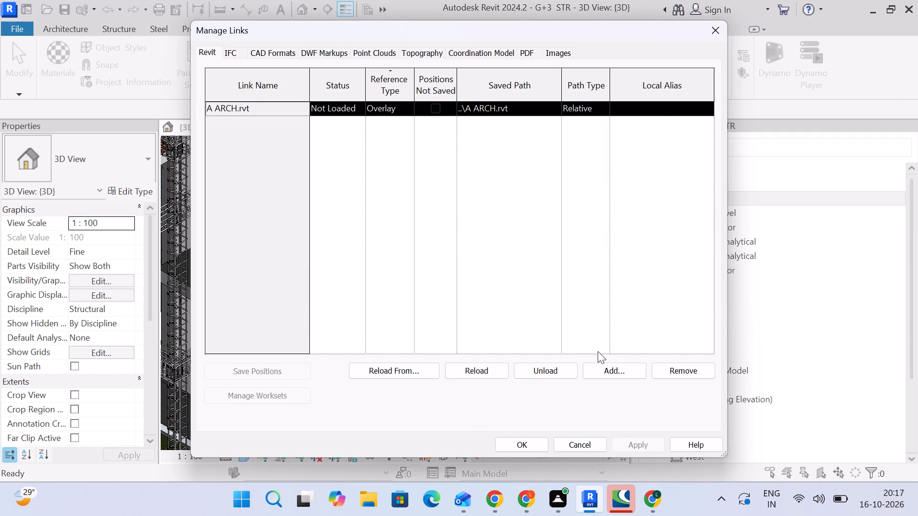
click(568, 442)
Delete the misplaced inverted U-shaped 13M Shape M_02 rebar set at the lower beam-column joint above the footing.
scroll(359, 237, up, 3)
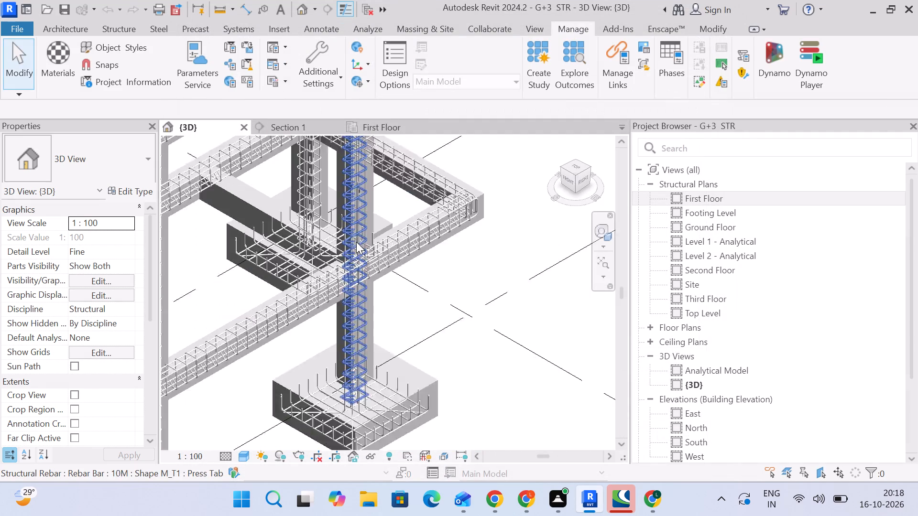
scroll(348, 242, up, 5)
scroll(367, 306, up, 9)
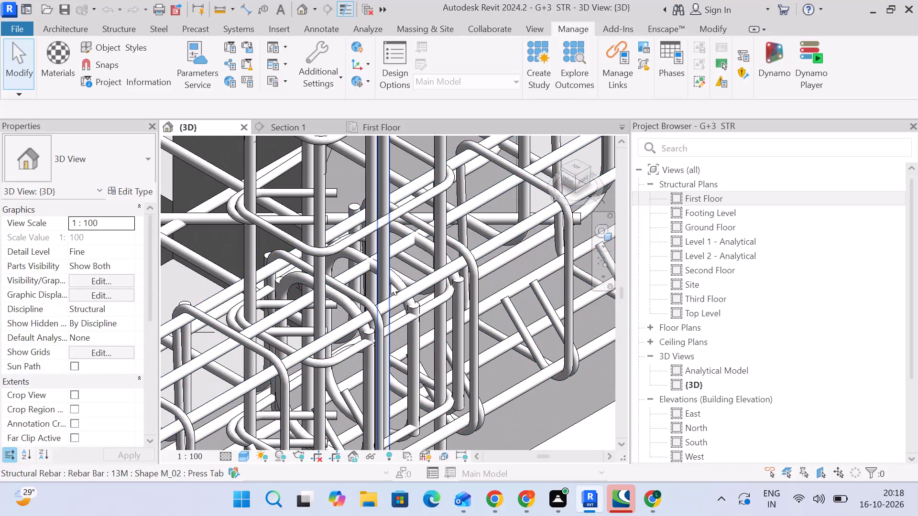
click(400, 279)
scroll(398, 287, down, 2)
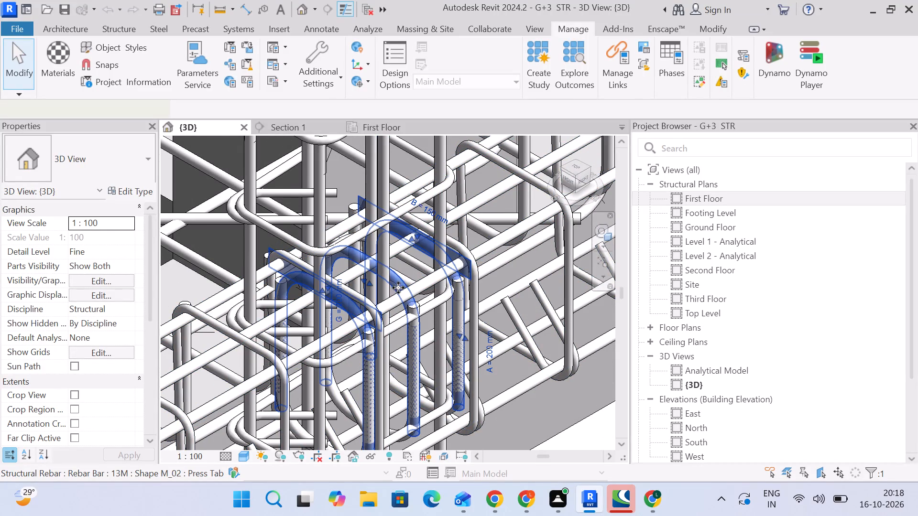
scroll(398, 288, down, 5)
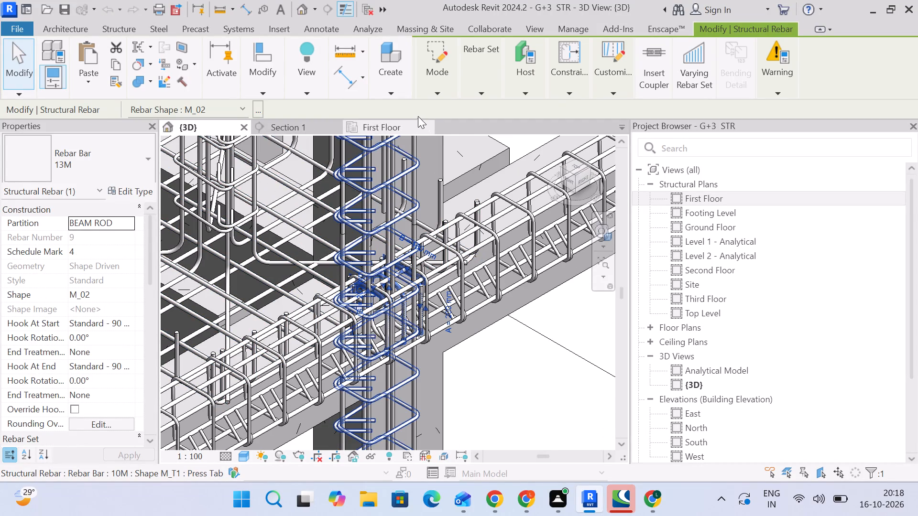
middle_drag(300, 227, 334, 343)
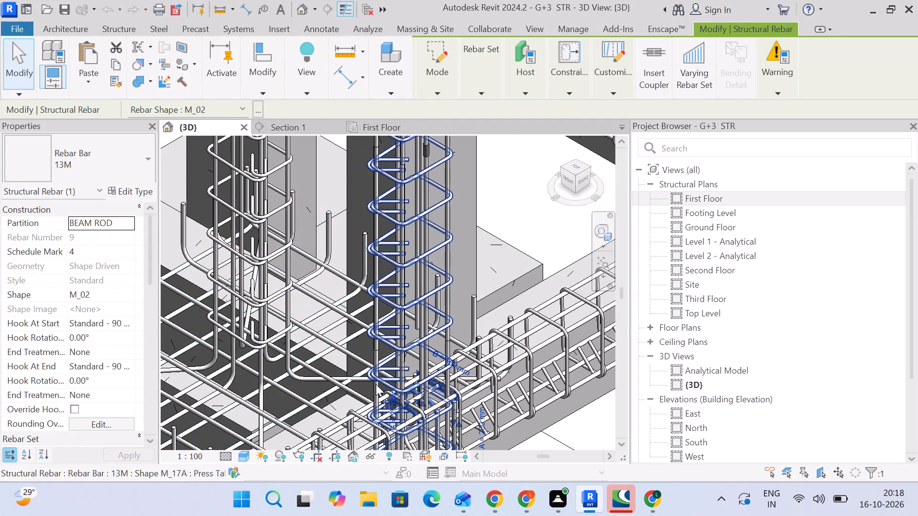
scroll(316, 290, up, 2)
scroll(317, 293, down, 4)
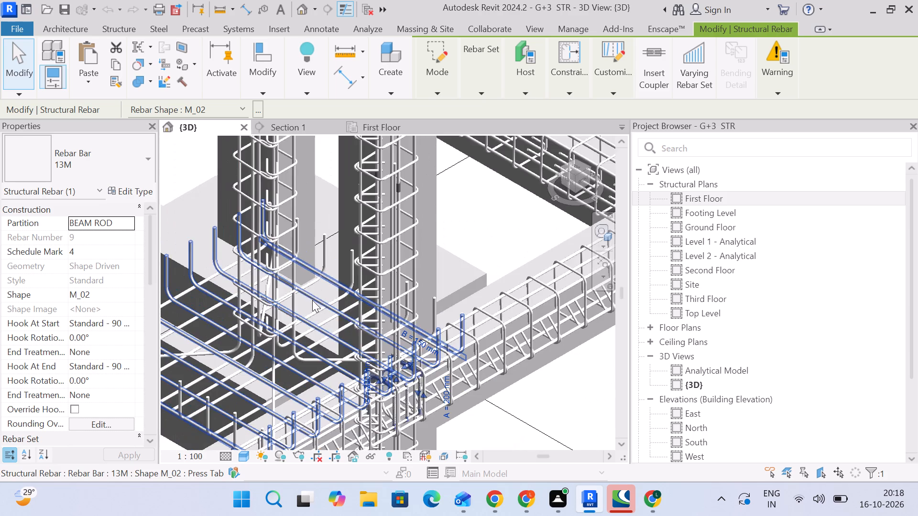
scroll(353, 330, down, 4)
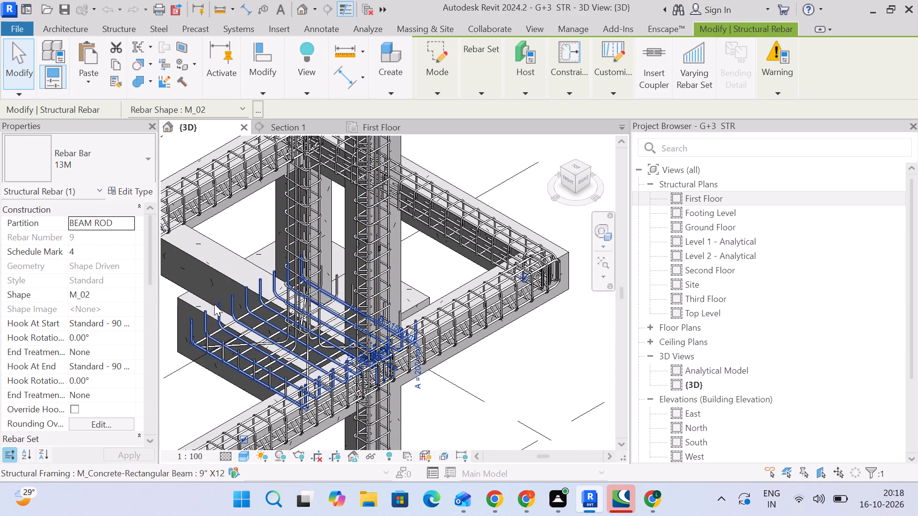
scroll(215, 296, up, 6)
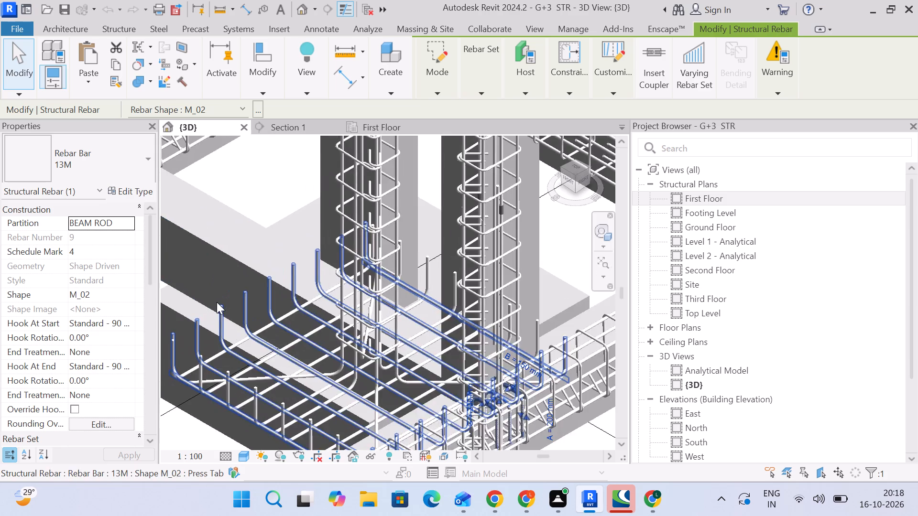
scroll(217, 302, up, 3)
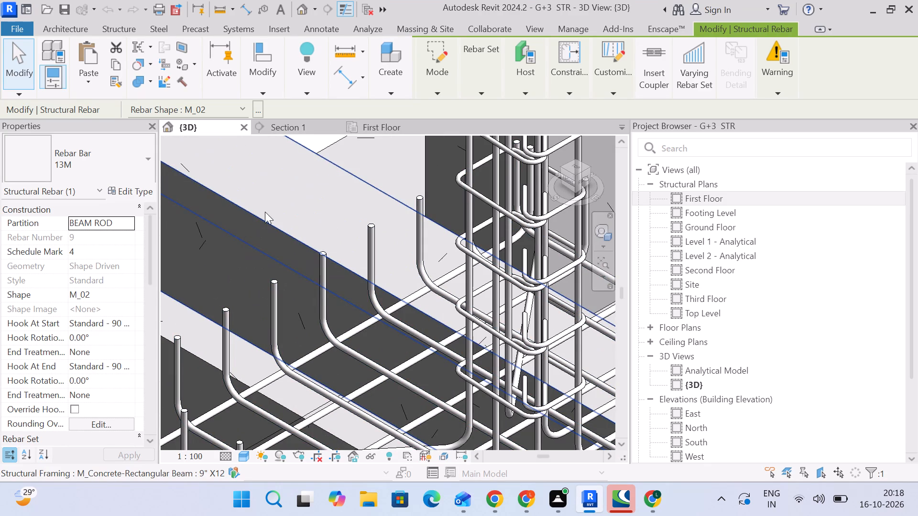
scroll(268, 225, down, 4)
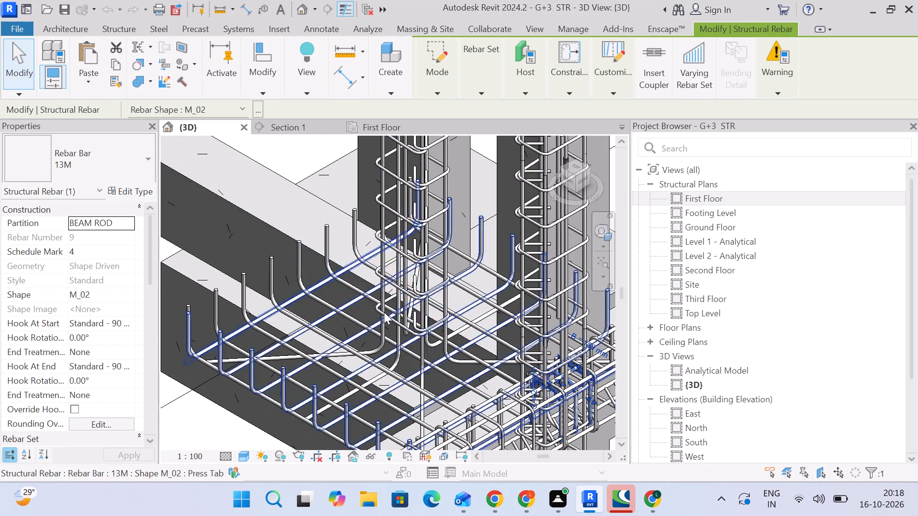
key(Delete)
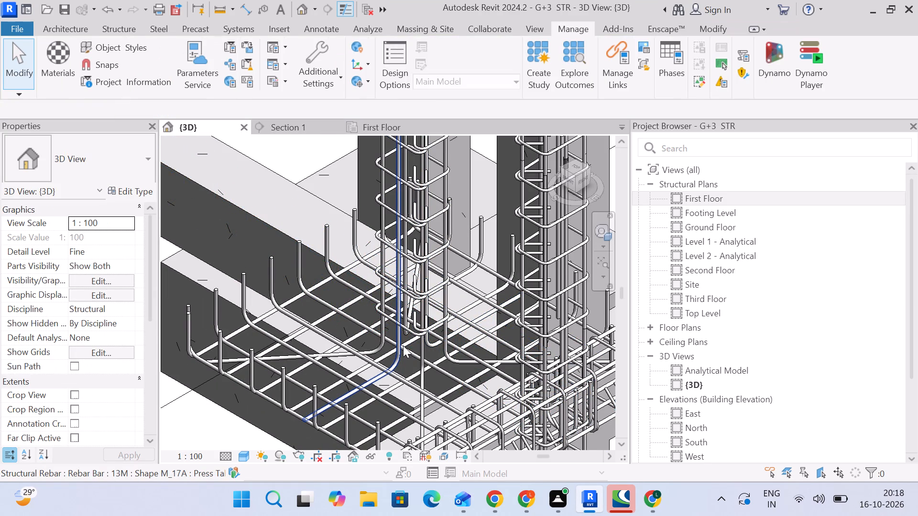
Delete the remaining misplaced upward-hooked 13M Shape M_02 short bars at the same beam-column joint.
scroll(575, 389, up, 5)
middle_drag(567, 413, 566, 407)
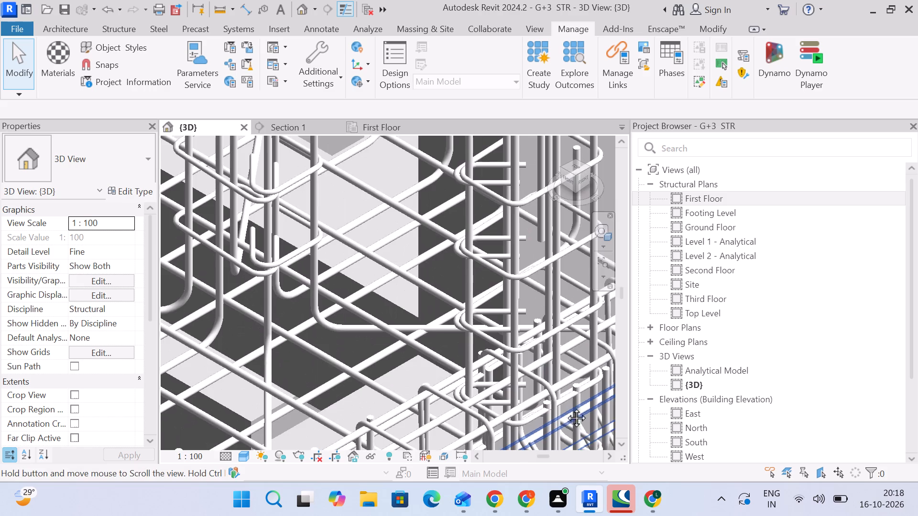
middle_drag(566, 407, 527, 288)
scroll(526, 290, up, 3)
click(534, 295)
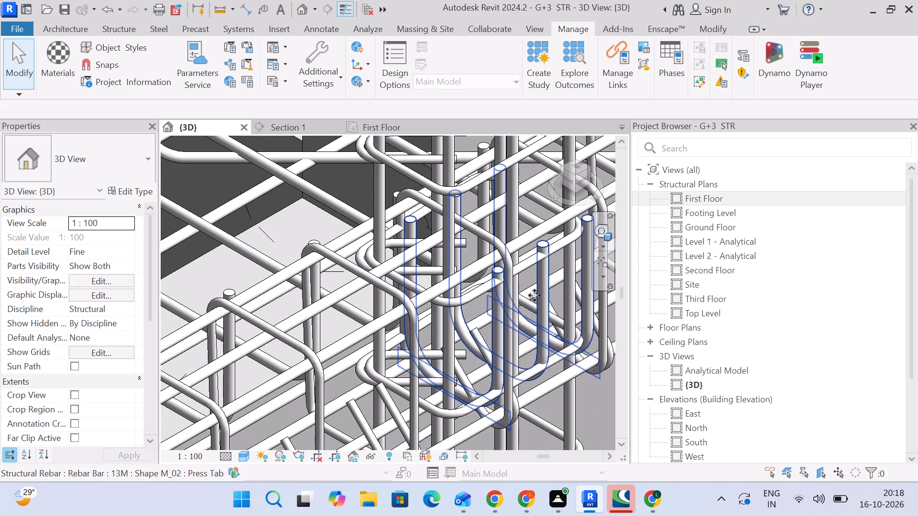
key(Delete)
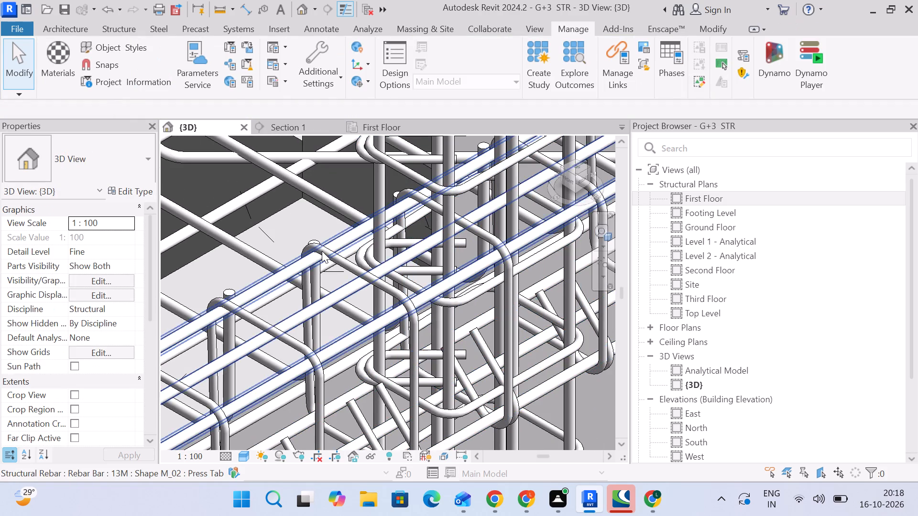
Examine the top 13M M_02 bars of the beam through the cleaned joint, including where the intermediate cross beam meets it.
scroll(421, 301, down, 7)
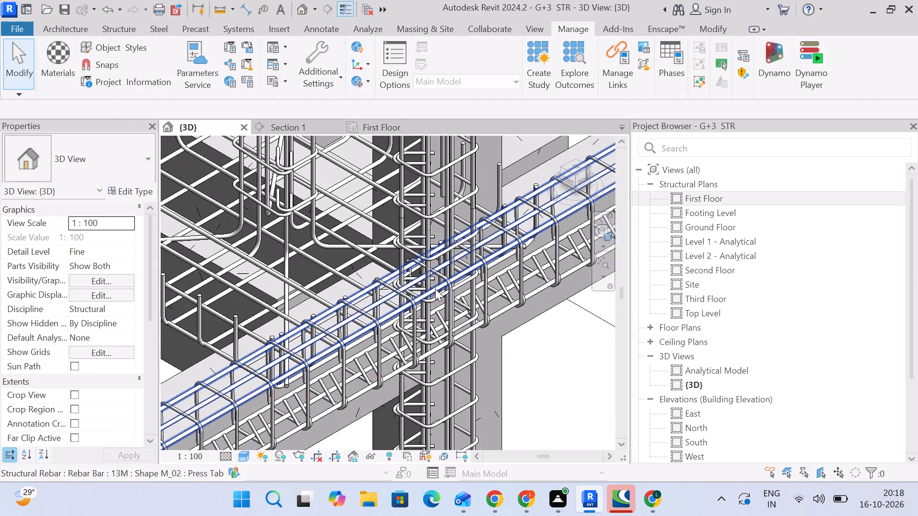
scroll(445, 296, up, 2)
middle_drag(370, 235, 404, 319)
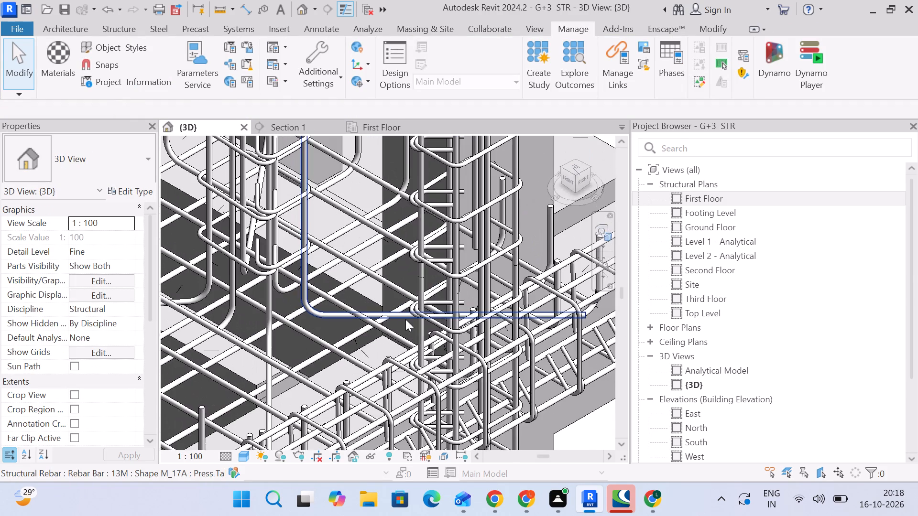
scroll(412, 318, down, 3)
click(468, 343)
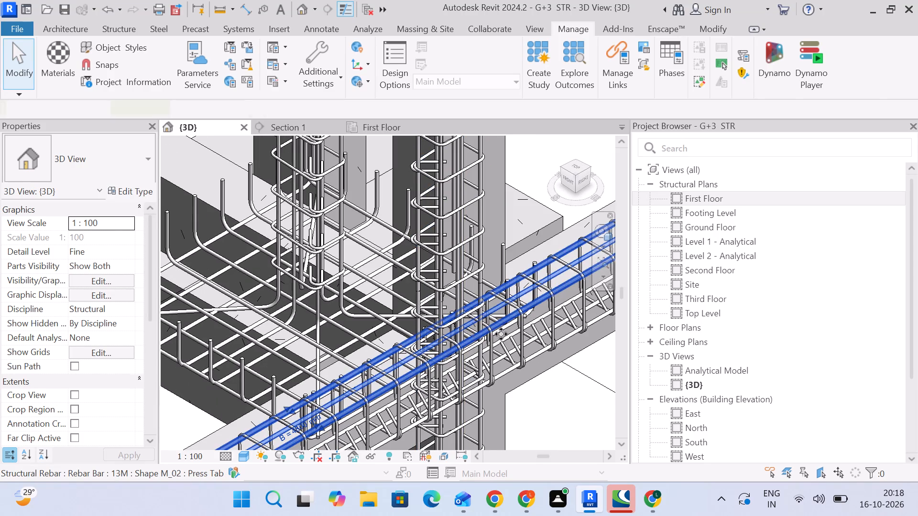
scroll(513, 381, down, 1)
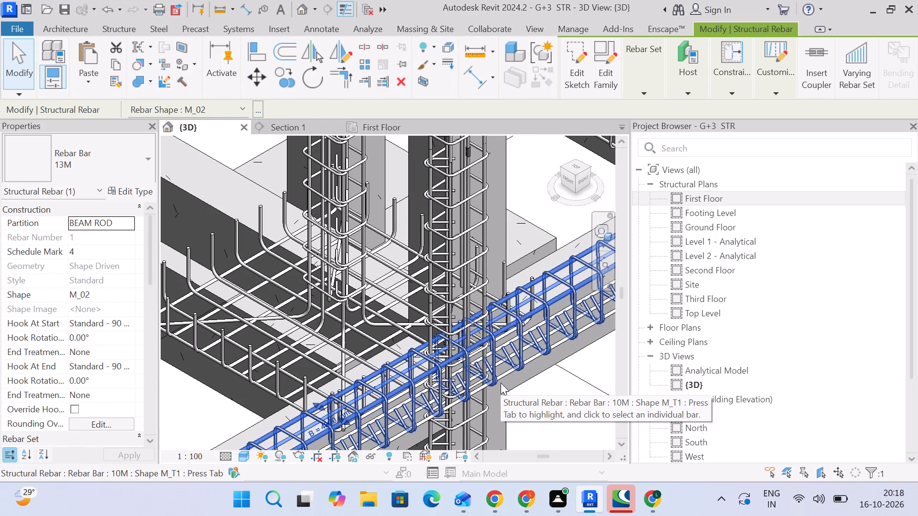
scroll(525, 389, up, 1)
scroll(531, 393, down, 1)
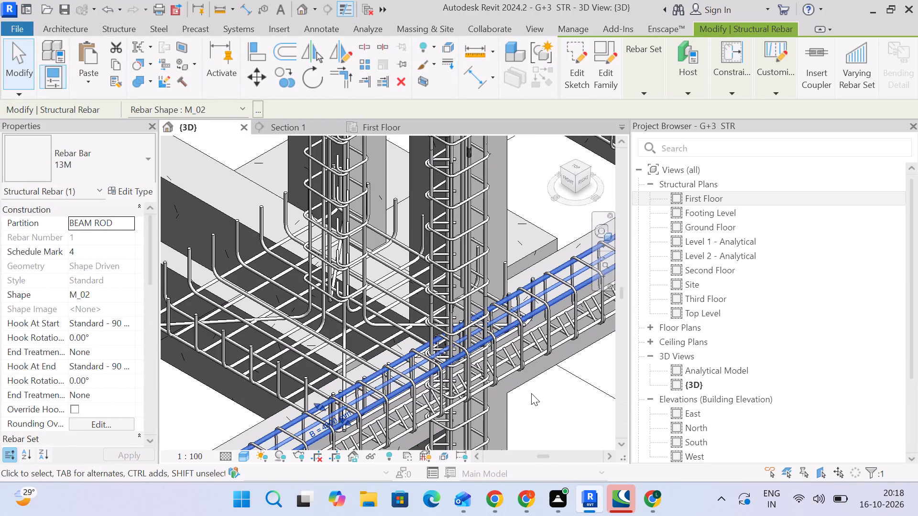
middle_drag(531, 393, 388, 342)
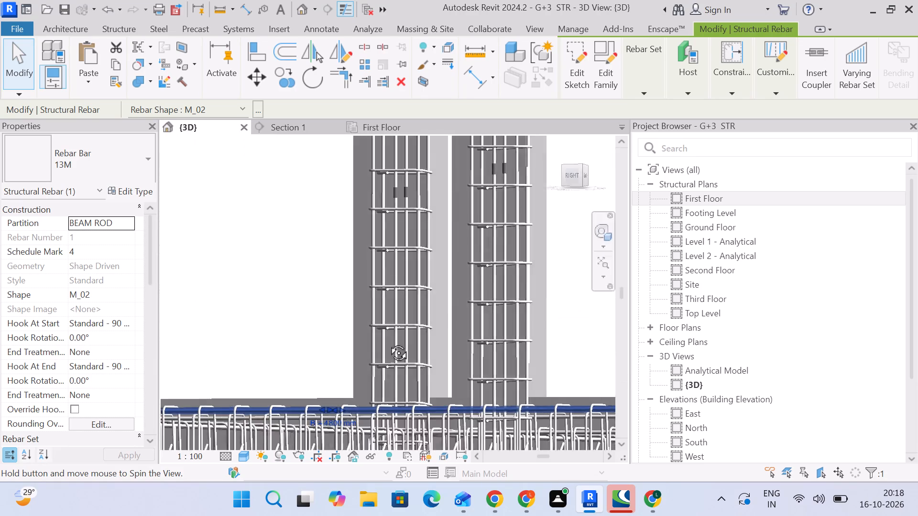
middle_drag(388, 342, 561, 445)
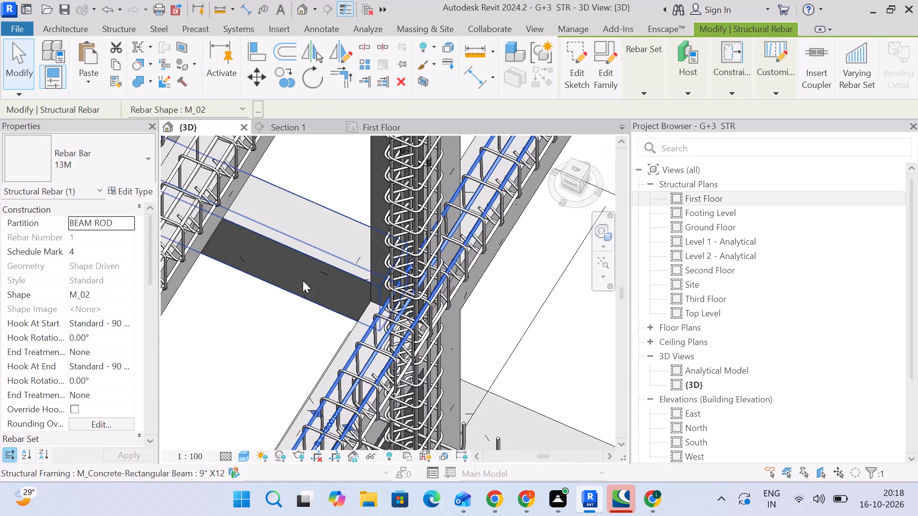
middle_drag(304, 280, 436, 204)
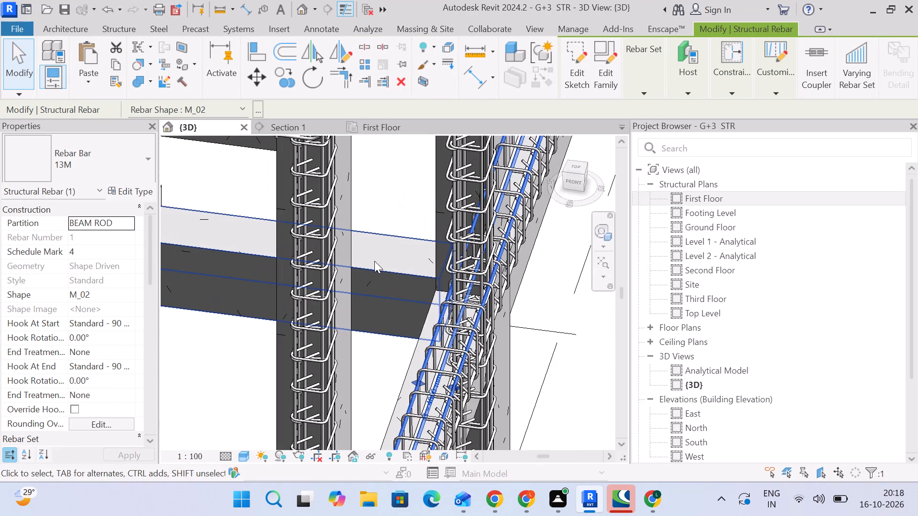
Delete the 13M M_02 longitudinal bars running along the intermediate 9" X12 beam that has no stirrups.
scroll(376, 308, down, 2)
middle_drag(376, 310, 396, 299)
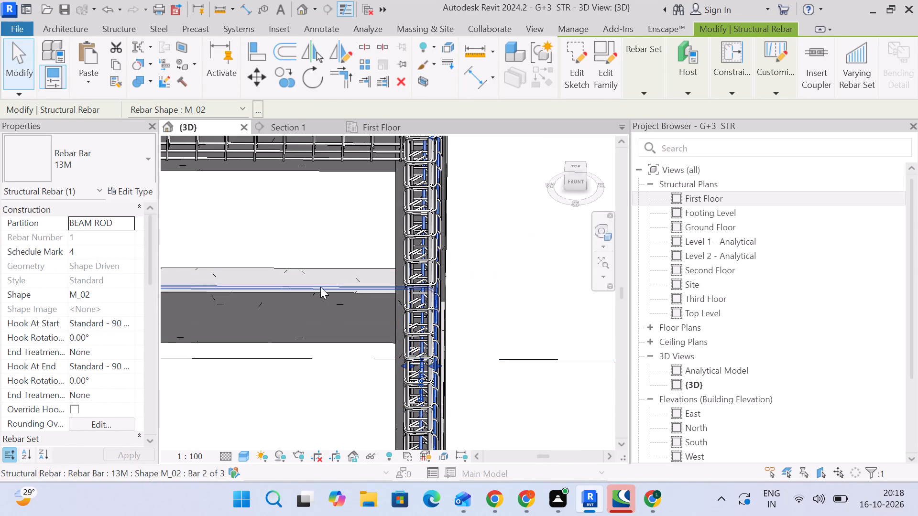
scroll(322, 308, down, 4)
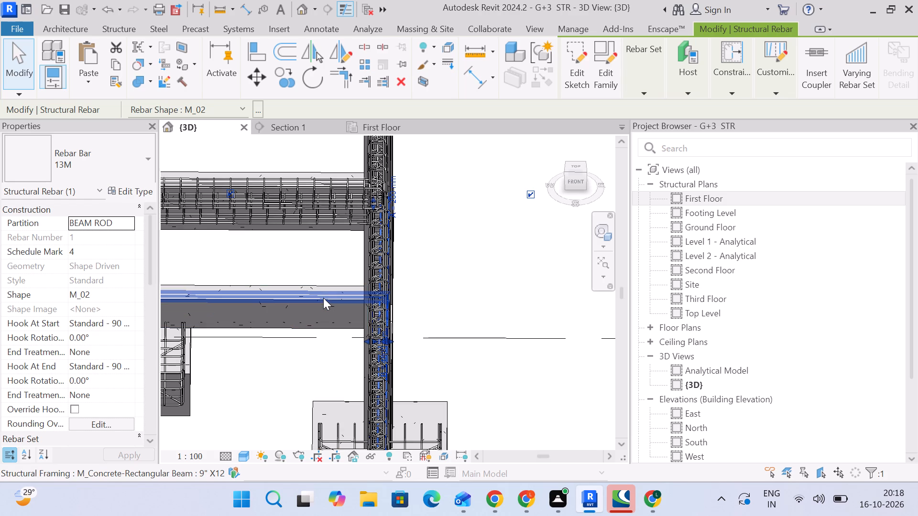
scroll(323, 298, up, 5)
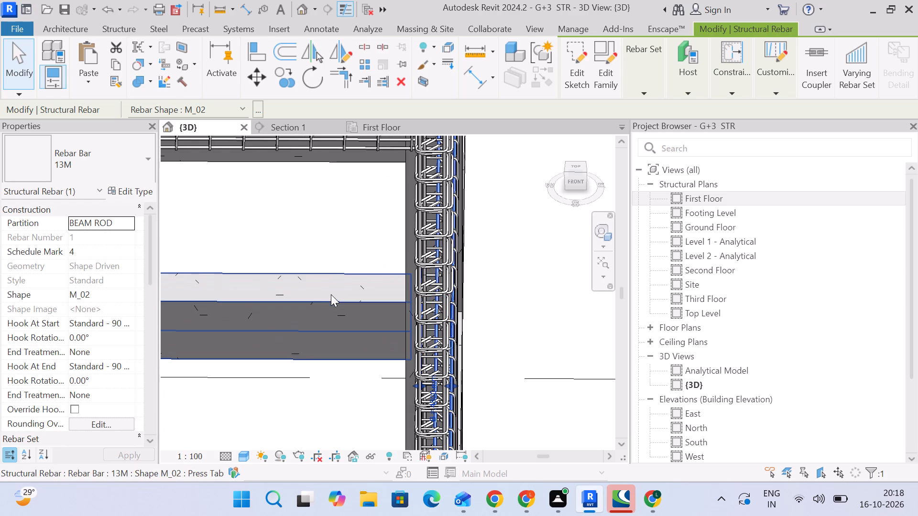
click(337, 301)
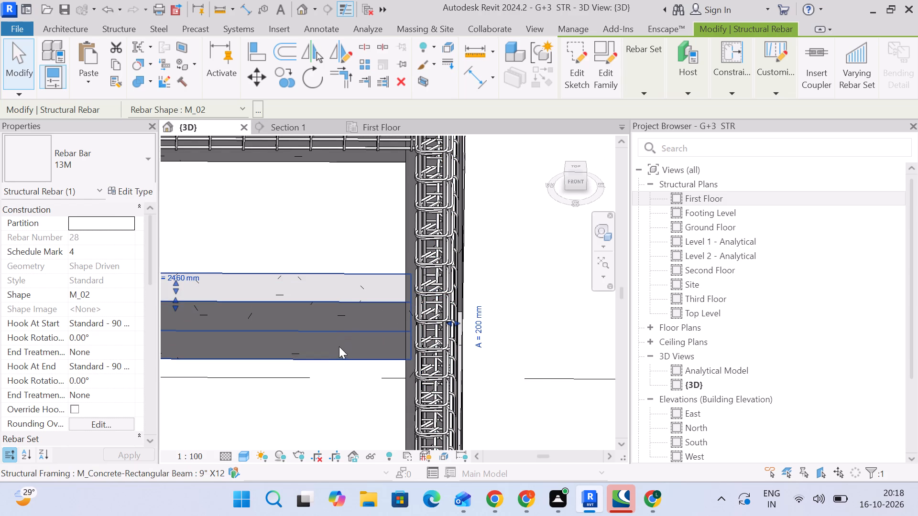
scroll(237, 308, down, 1)
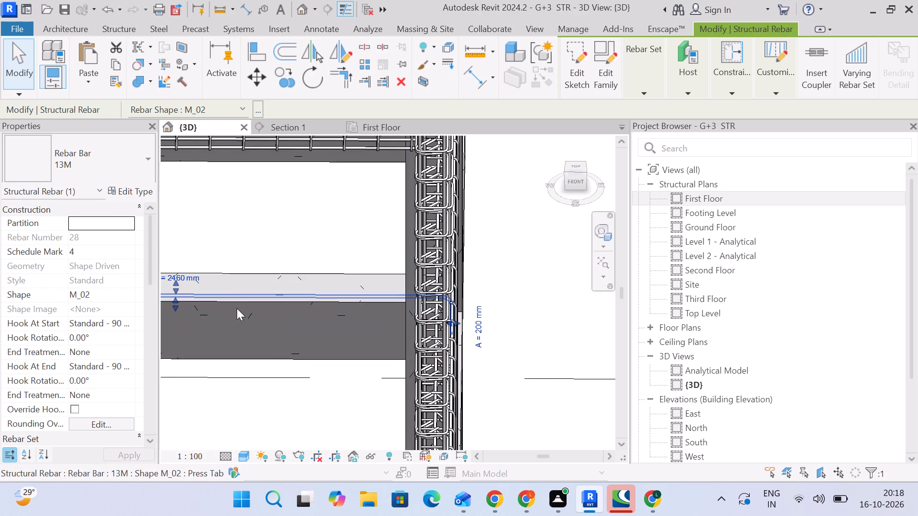
scroll(237, 308, down, 2)
middle_drag(236, 309, 484, 355)
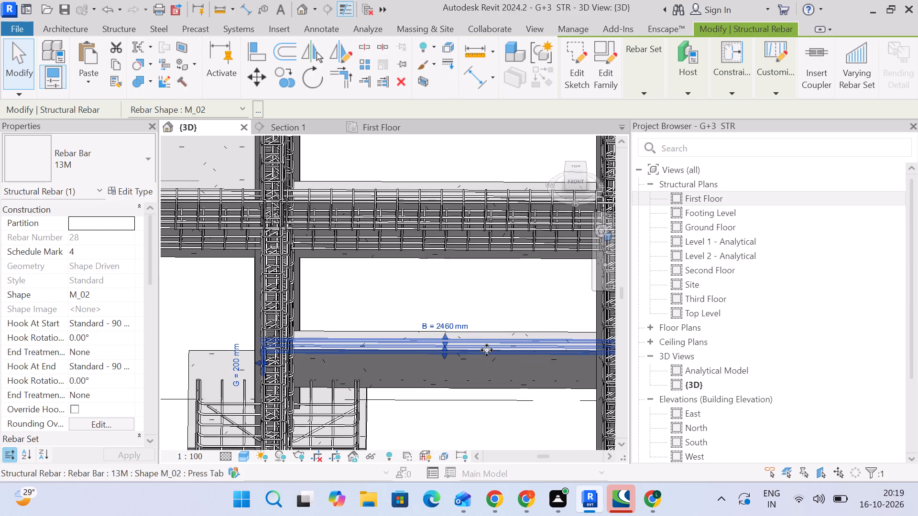
key(Delete)
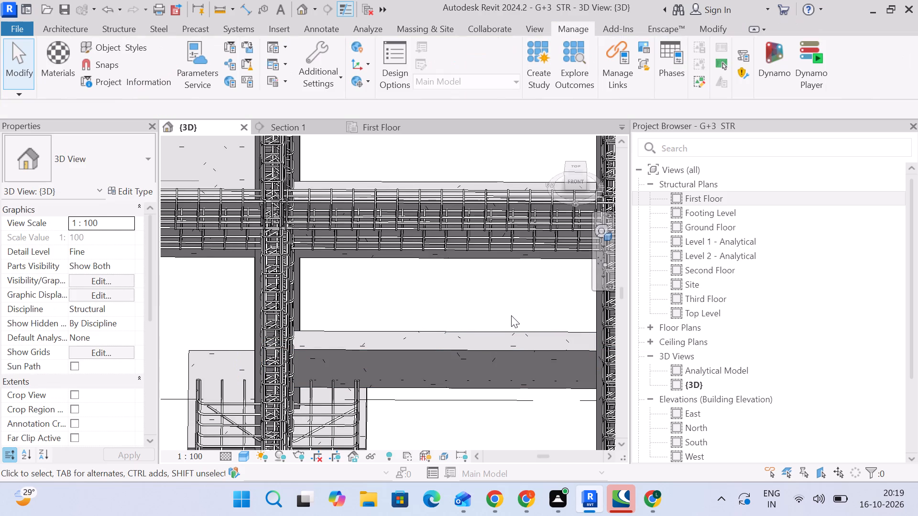
Examine the bare intermediate beam and the adjoining reinforced beam in 3D, including that beam's 13M M_02 bars and its stirrups.
scroll(510, 318, down, 2)
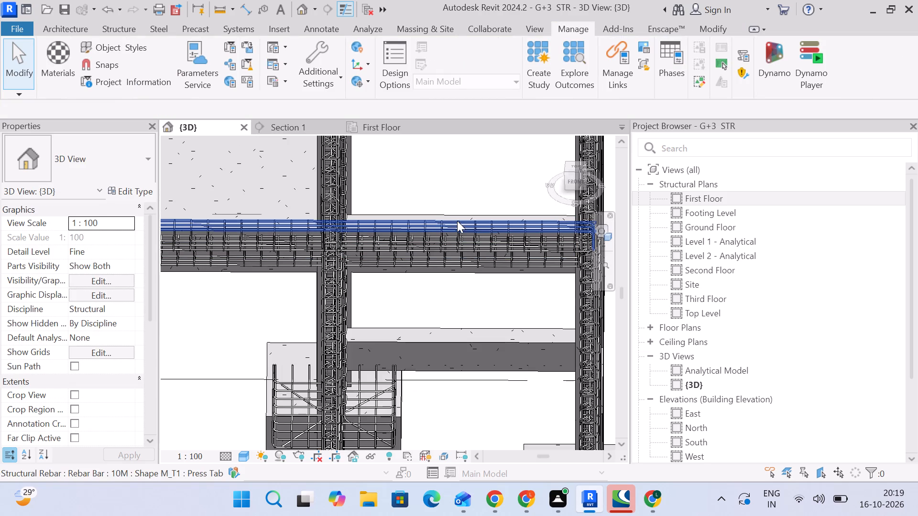
scroll(457, 232, down, 3)
shift+middle_drag(463, 314, 488, 277)
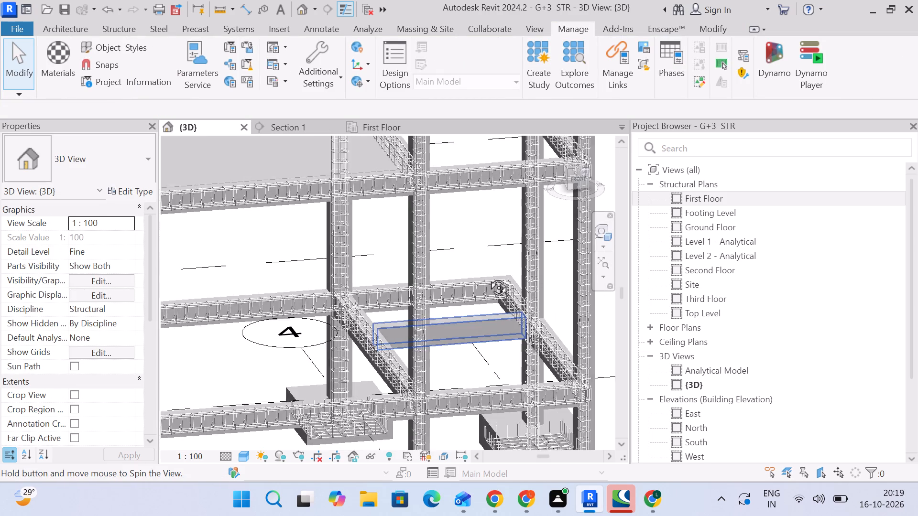
shift+middle_drag(488, 277, 538, 172)
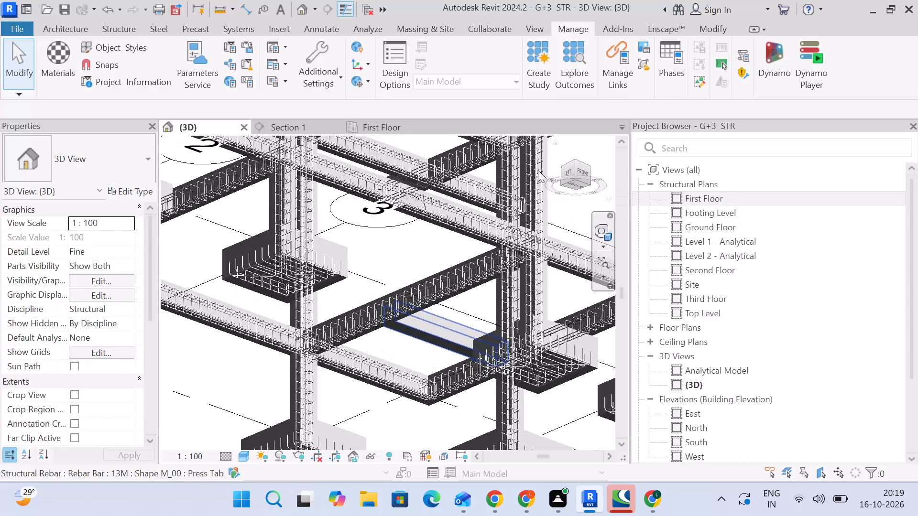
scroll(504, 166, up, 14)
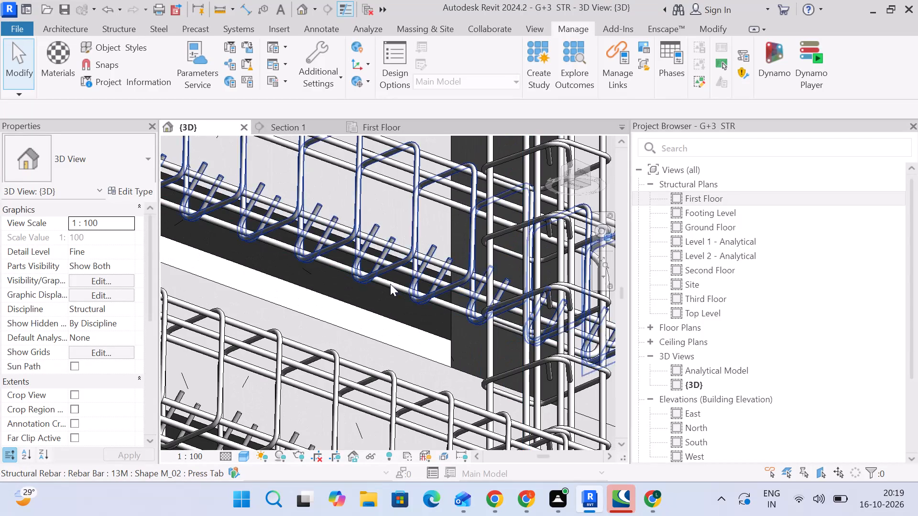
click(401, 255)
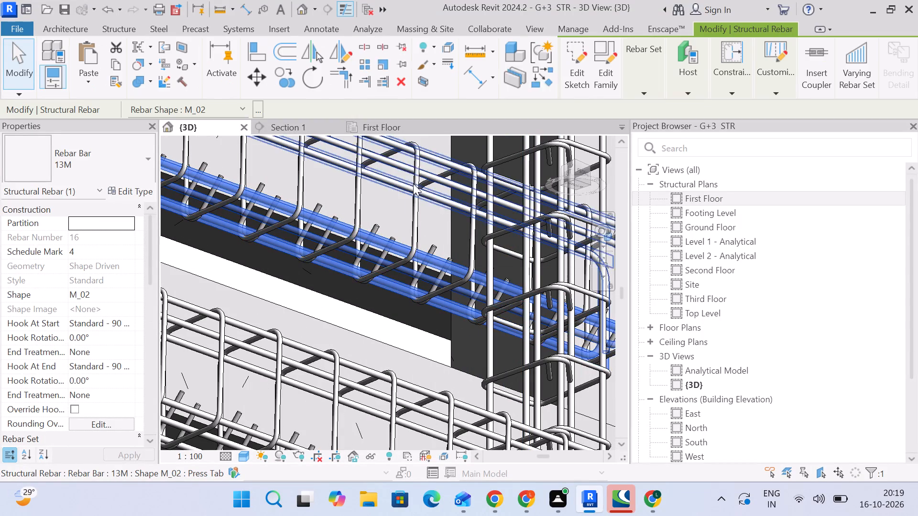
ctrl+click(410, 175)
ctrl+click(397, 163)
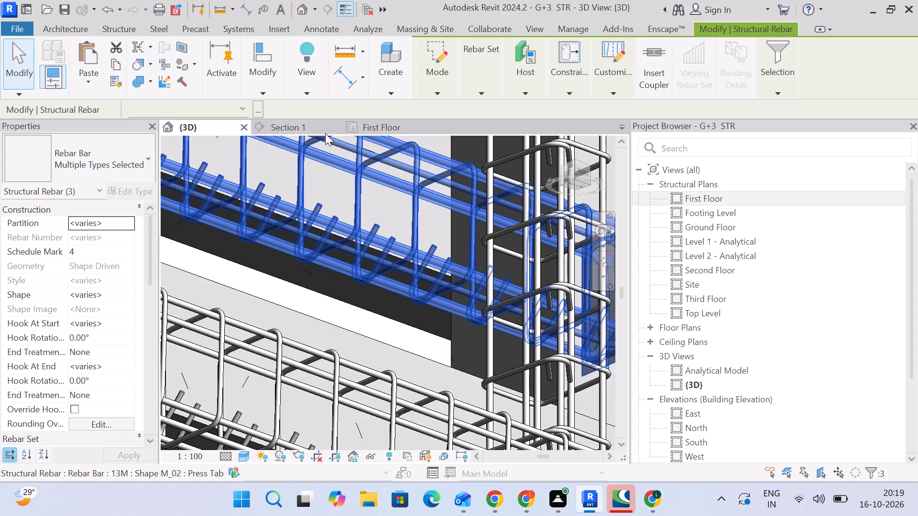
In Section 1, delete the leftover 10M M_T1 stirrups and 13M M_02 bottom bars from the Ground Floor intermediate beam.
click(306, 127)
scroll(375, 327, up, 4)
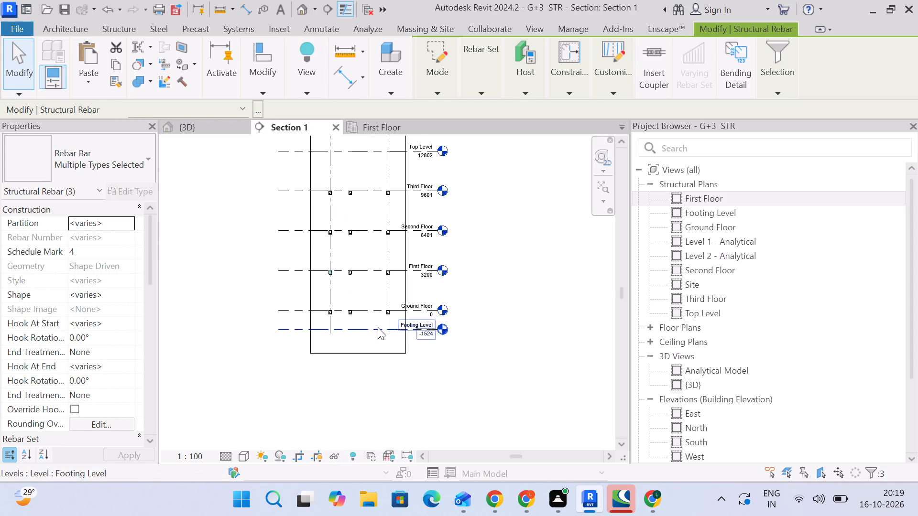
scroll(411, 346, up, 5)
scroll(299, 260, up, 1)
middle_drag(299, 260, 317, 387)
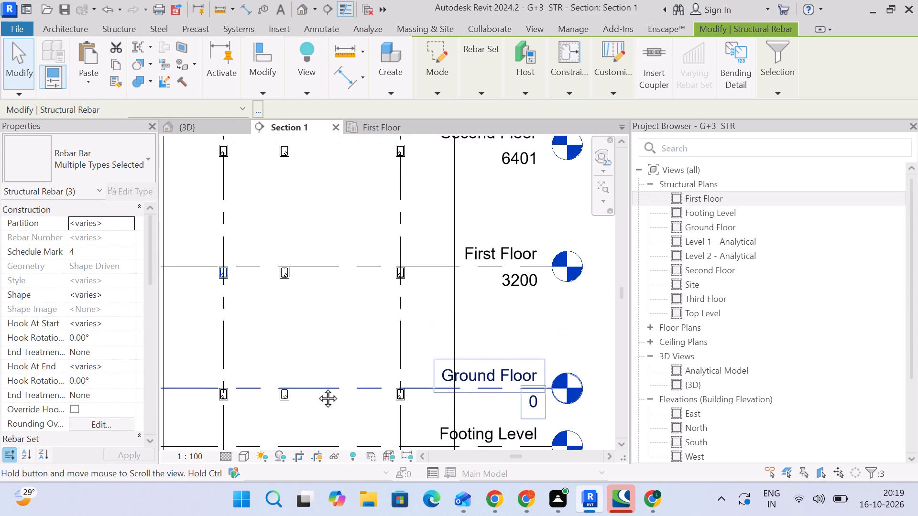
middle_drag(317, 387, 317, 392)
scroll(252, 420, up, 5)
scroll(311, 401, up, 5)
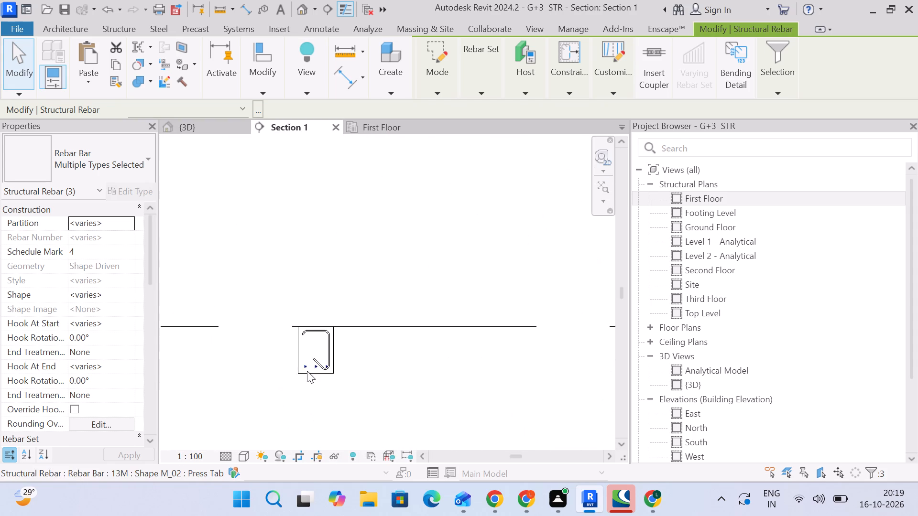
scroll(306, 370, up, 6)
key(Escape)
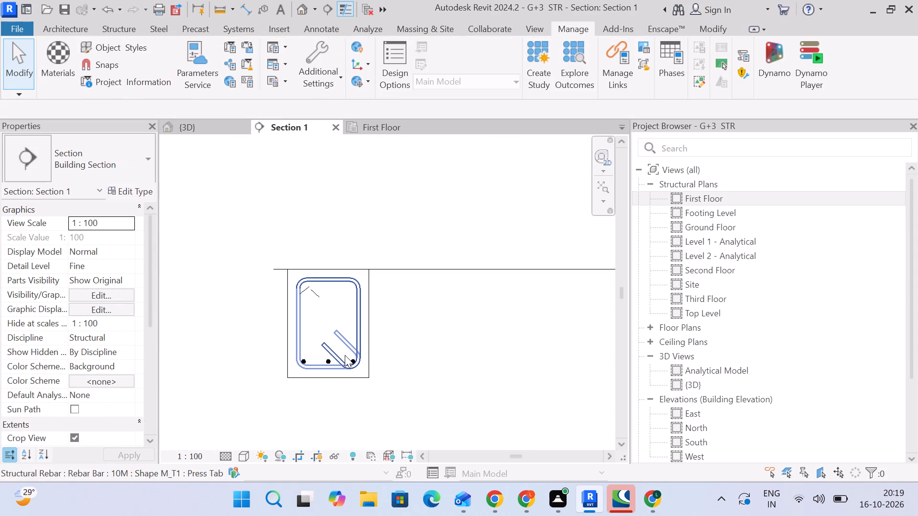
key(Escape)
click(365, 361)
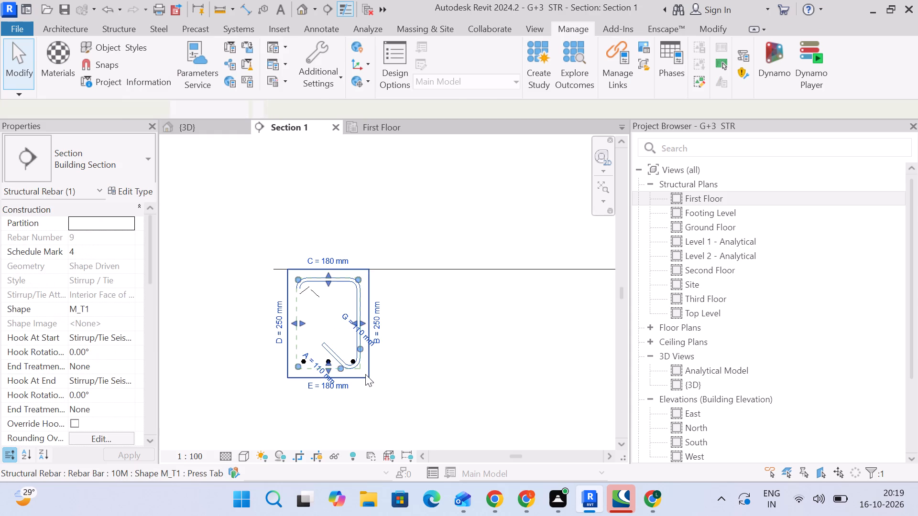
key(Delete)
click(361, 362)
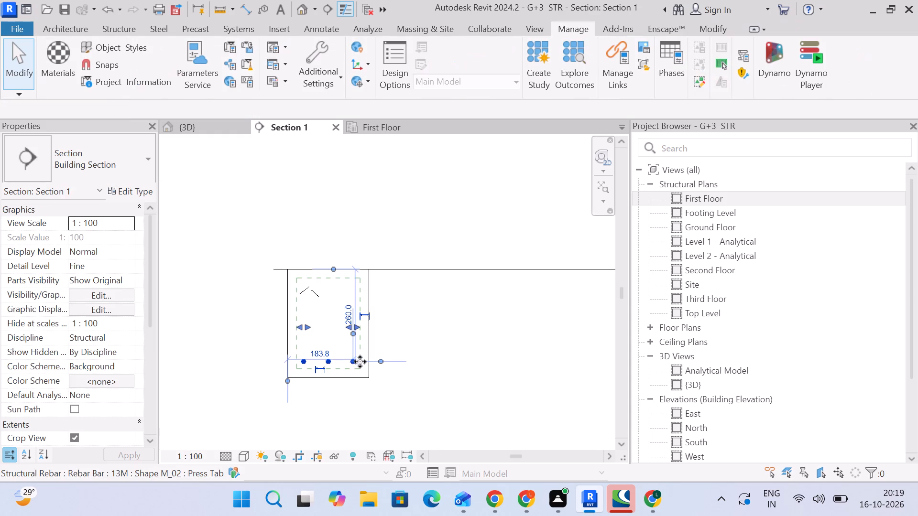
key(Delete)
Copy only the structural rebar of the First Floor intermediate beam into the Ground Floor intermediate beam, aligned at the midpoint of the beam soffit.
scroll(403, 361, down, 4)
middle_drag(411, 416, 414, 495)
scroll(387, 230, down, 6)
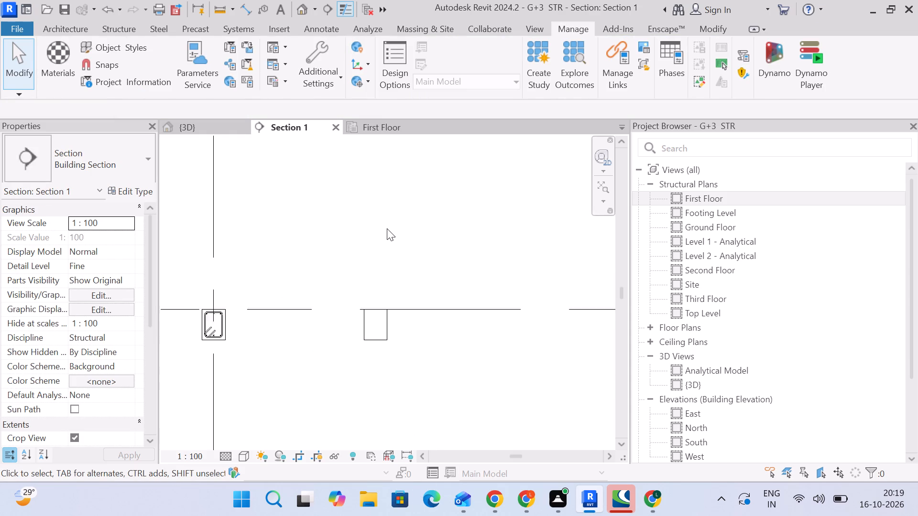
scroll(387, 228, down, 2)
middle_drag(389, 238, 366, 419)
scroll(351, 157, up, 4)
drag(322, 231, 307, 422)
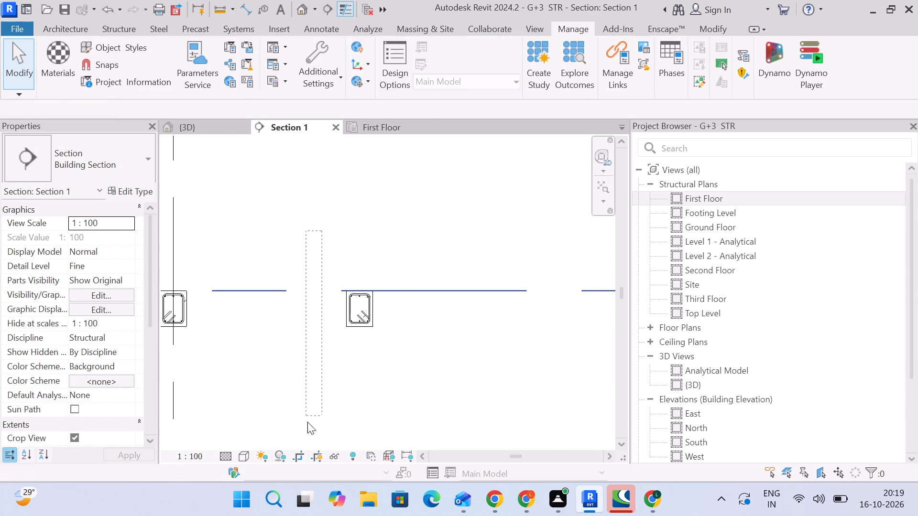
drag(307, 422, 414, 403)
click(604, 56)
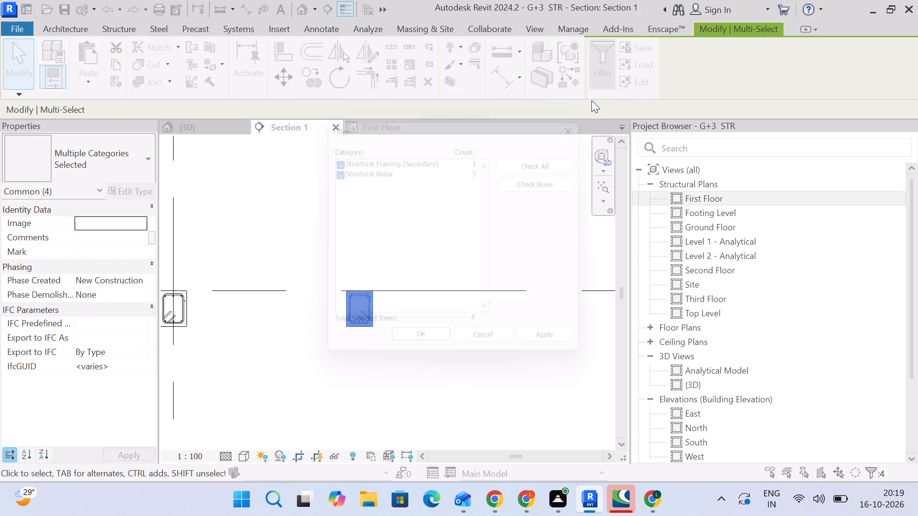
click(556, 178)
click(330, 164)
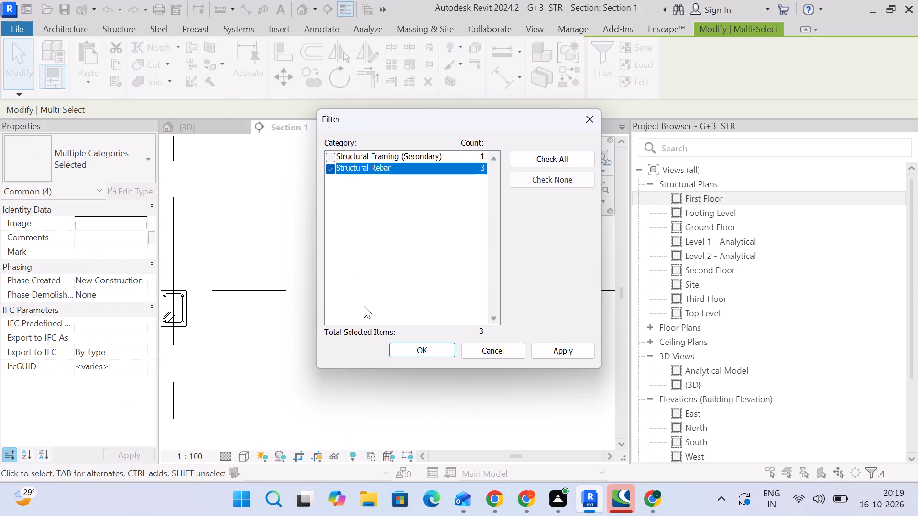
click(414, 354)
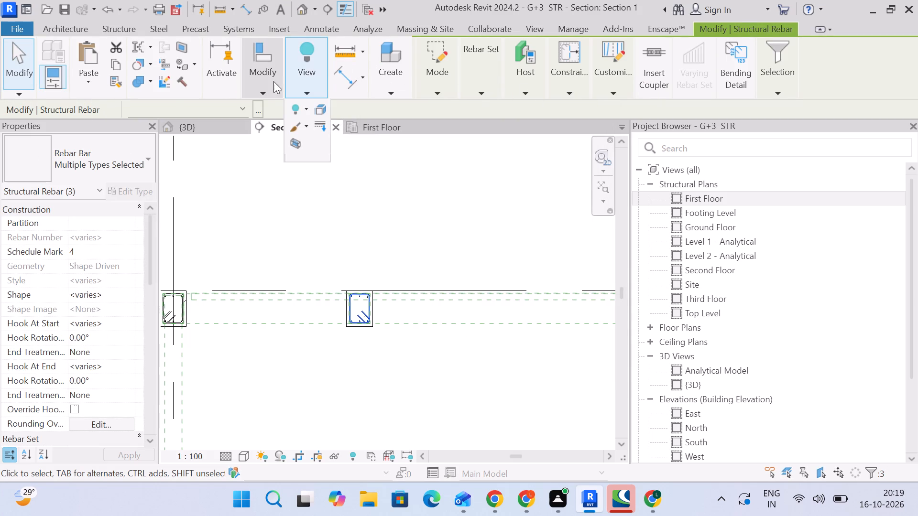
click(266, 93)
click(285, 133)
scroll(373, 324, up, 3)
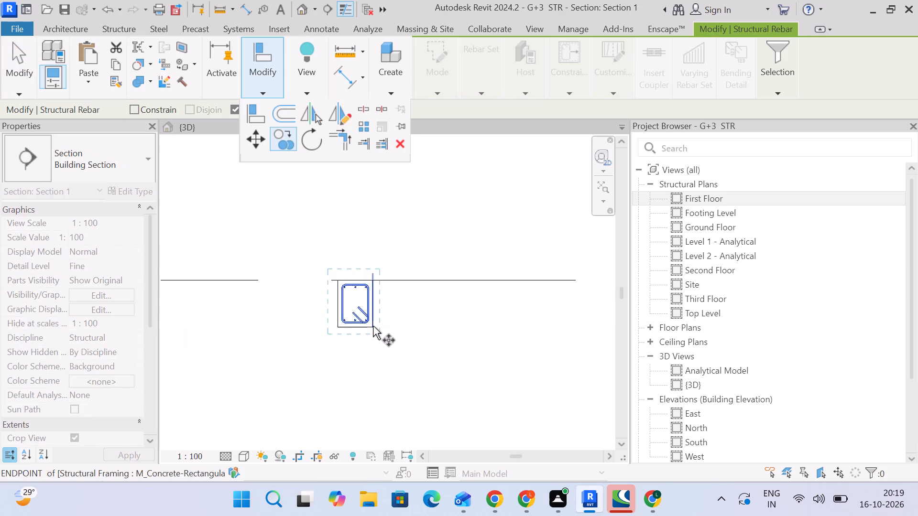
scroll(373, 326, up, 12)
click(330, 309)
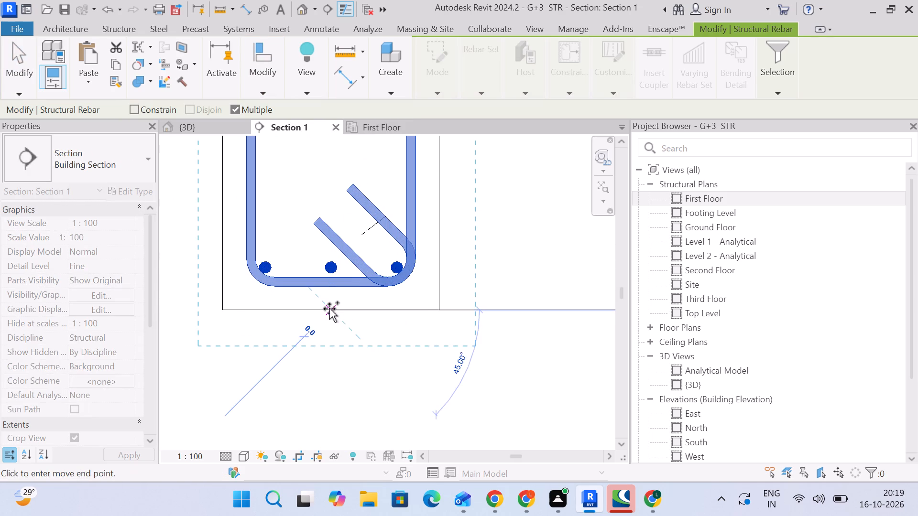
scroll(329, 309, down, 19)
middle_drag(328, 316, 328, 317)
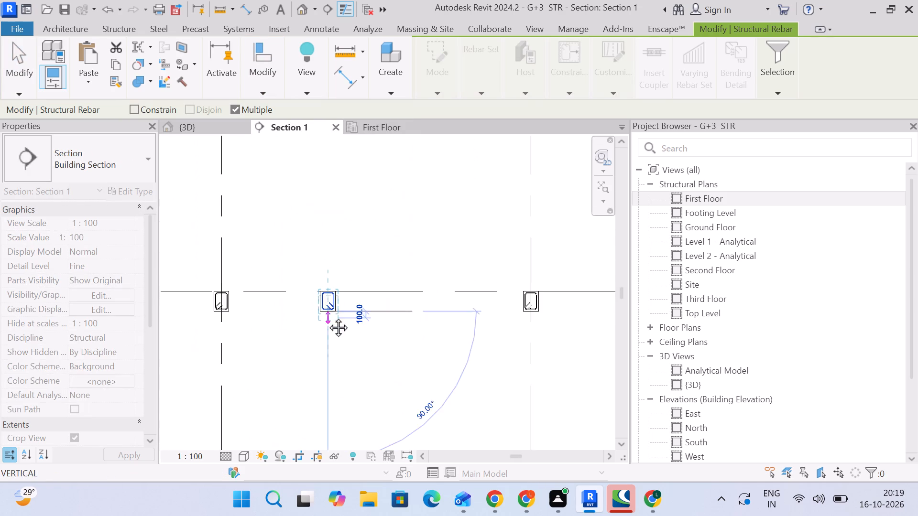
middle_drag(328, 317, 349, 188)
middle_drag(335, 346, 383, 185)
scroll(383, 219, up, 1)
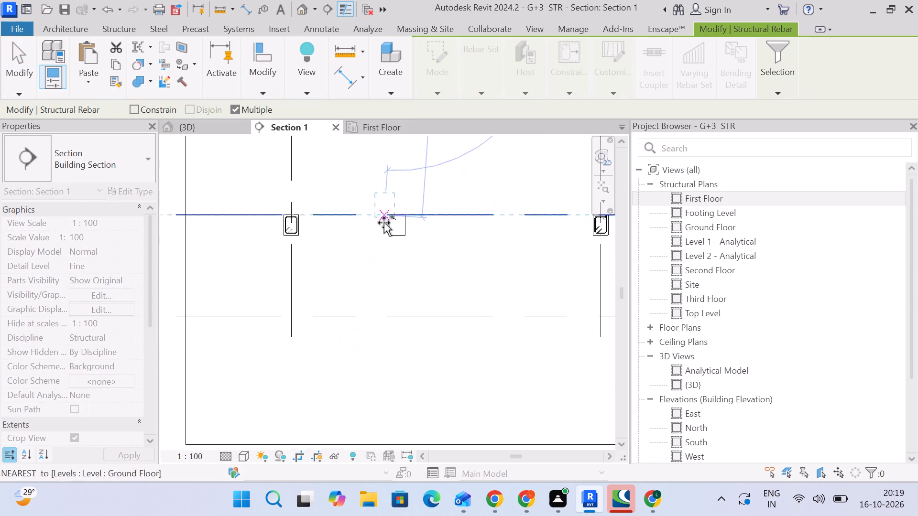
scroll(384, 223, up, 8)
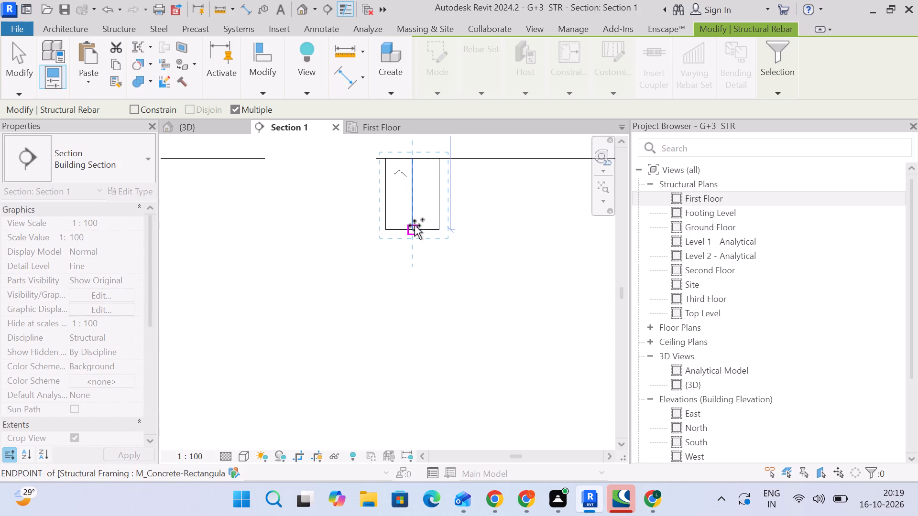
click(412, 230)
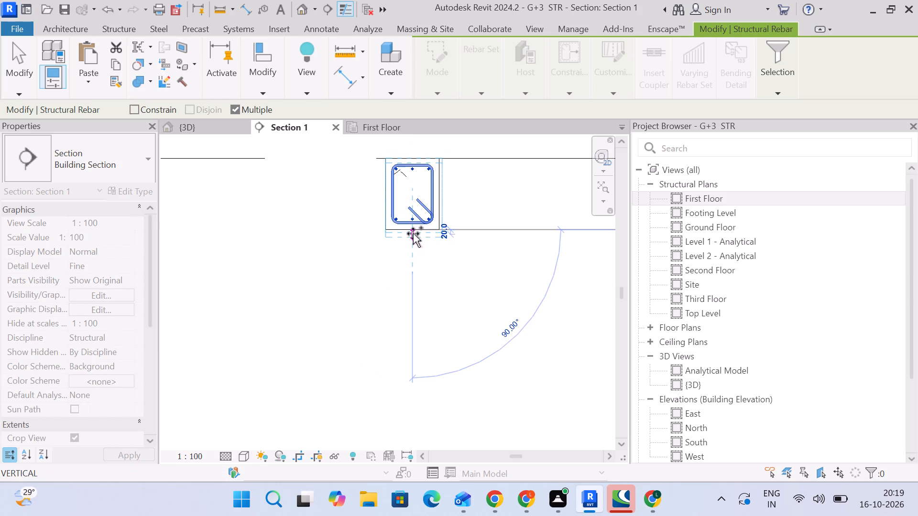
click(30, 71)
Examine the beam and column reinforcement in 3D around the Ground Floor frame and footings near grids 4 and 5.
scroll(437, 320, down, 5)
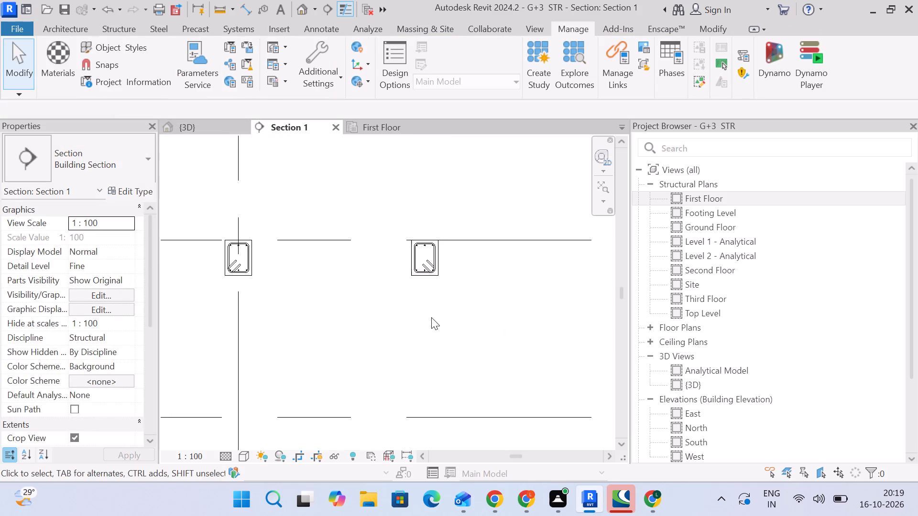
scroll(431, 317, down, 4)
middle_drag(419, 316, 281, 292)
scroll(371, 267, down, 3)
click(219, 126)
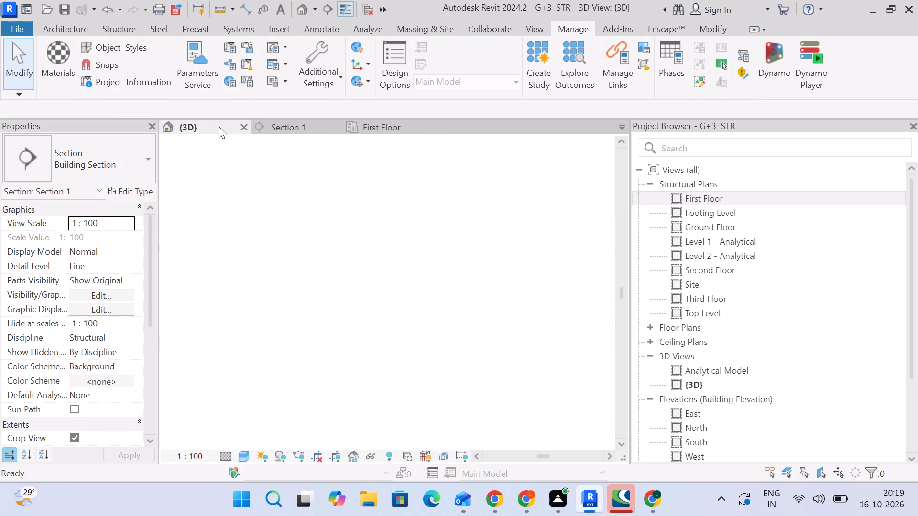
scroll(444, 245, down, 4)
middle_drag(536, 295, 392, 249)
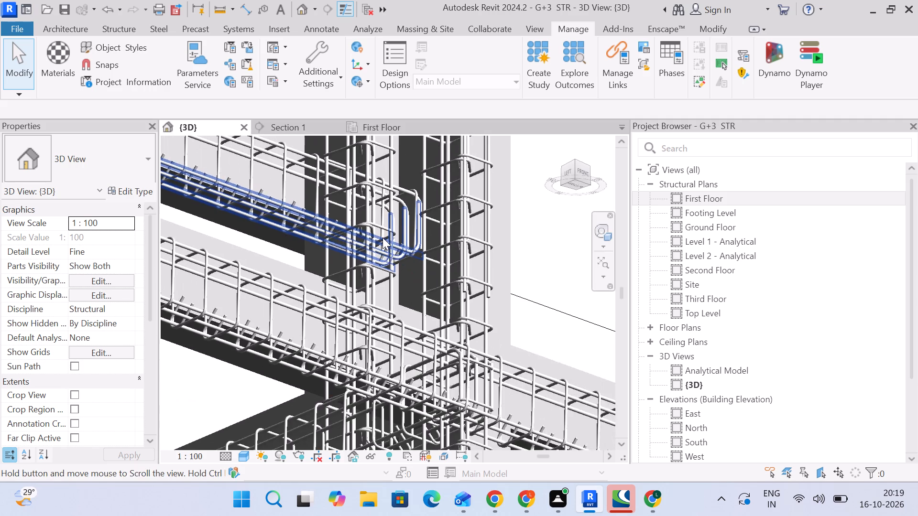
scroll(399, 284, down, 4)
middle_drag(424, 338, 432, 162)
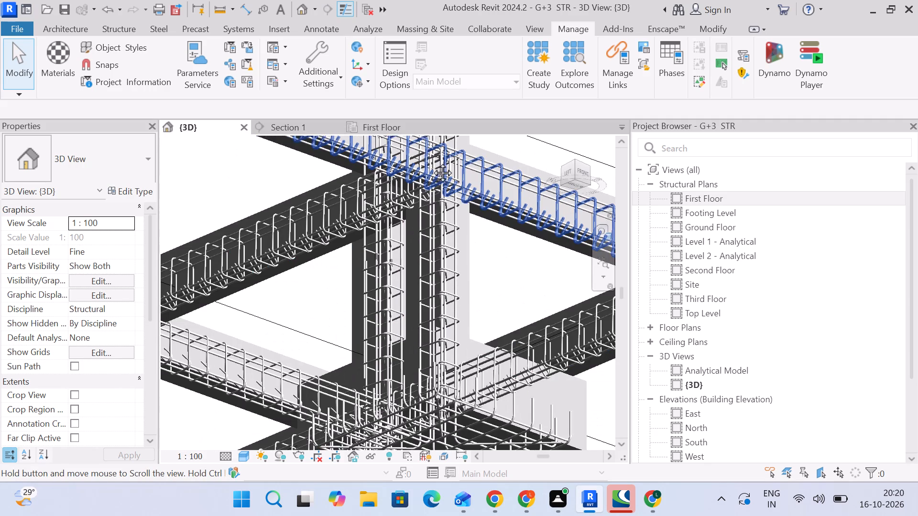
middle_drag(432, 162, 406, 158)
middle_drag(406, 158, 407, 187)
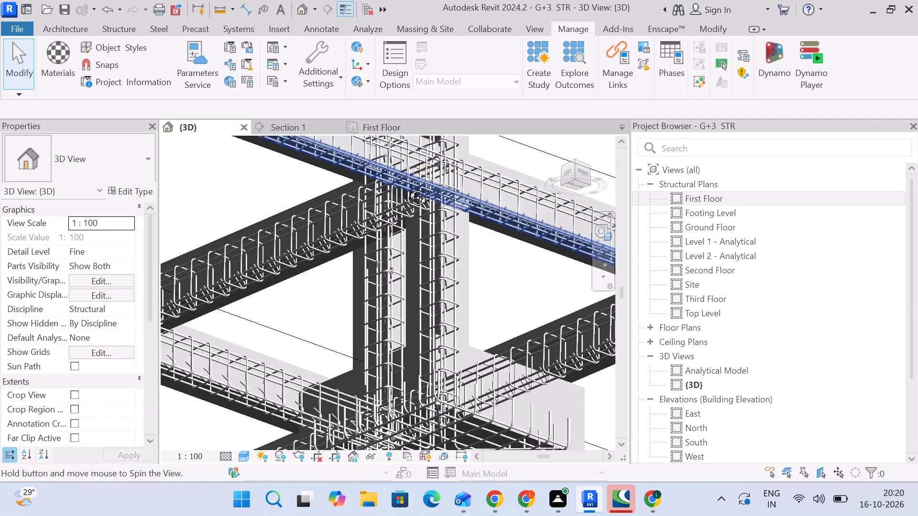
middle_drag(407, 187, 380, 280)
middle_drag(380, 274, 467, 110)
scroll(467, 109, up, 1)
scroll(470, 146, down, 4)
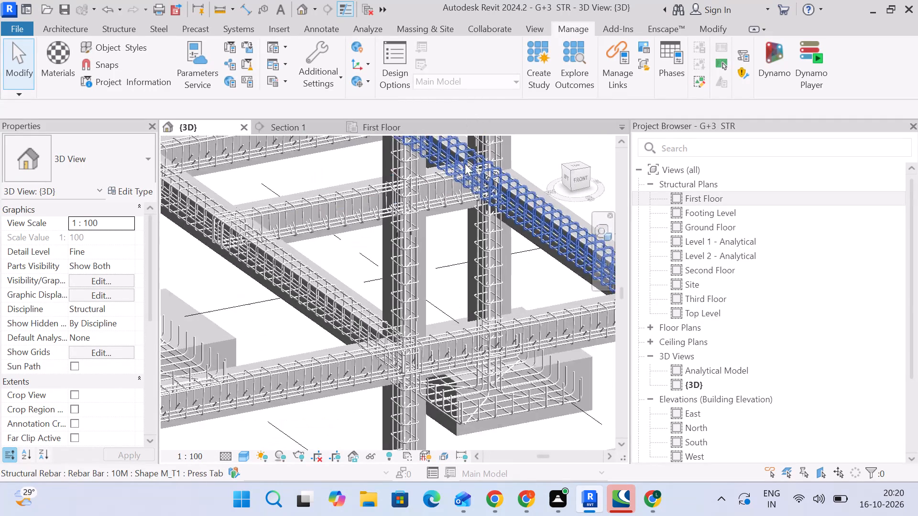
middle_drag(460, 187, 443, 272)
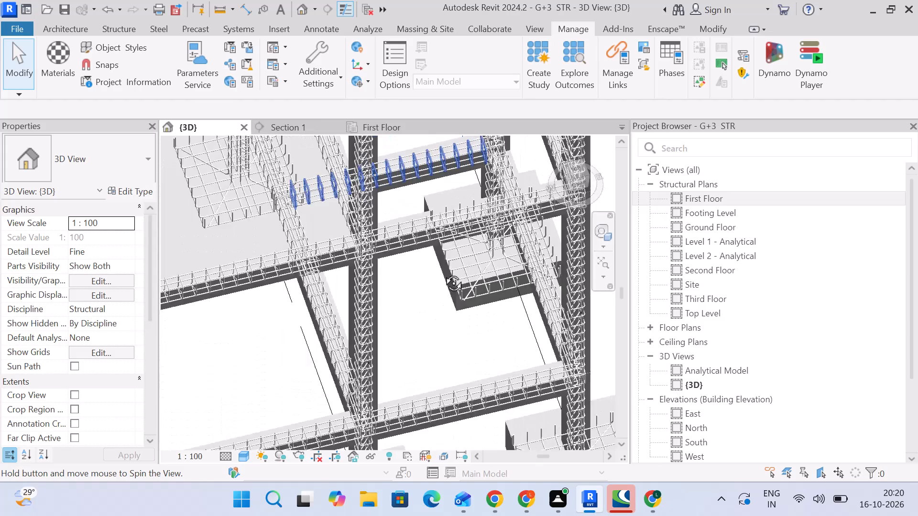
middle_drag(443, 272, 391, 261)
scroll(393, 237, down, 5)
middle_drag(389, 244, 419, 154)
scroll(419, 143, up, 1)
scroll(422, 135, down, 3)
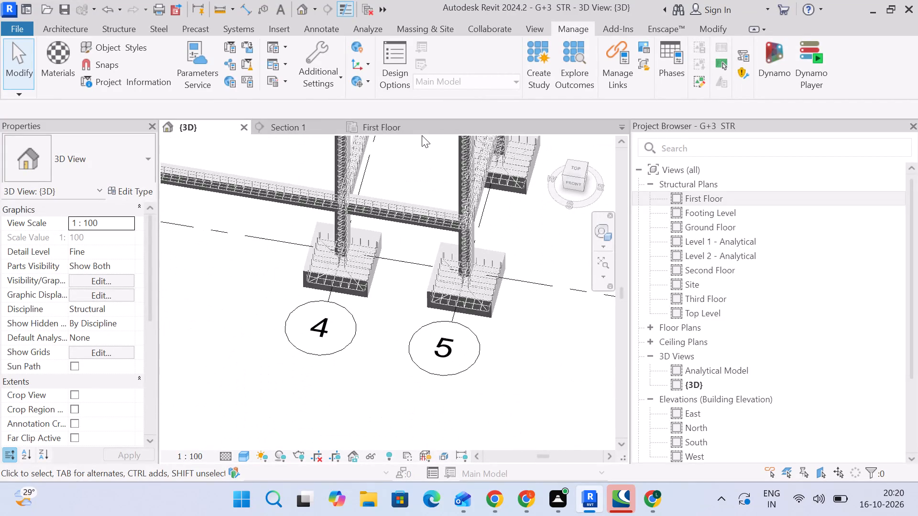
scroll(422, 135, down, 1)
middle_drag(422, 161, 411, 235)
scroll(413, 195, down, 4)
scroll(422, 254, down, 1)
middle_drag(422, 259, 406, 224)
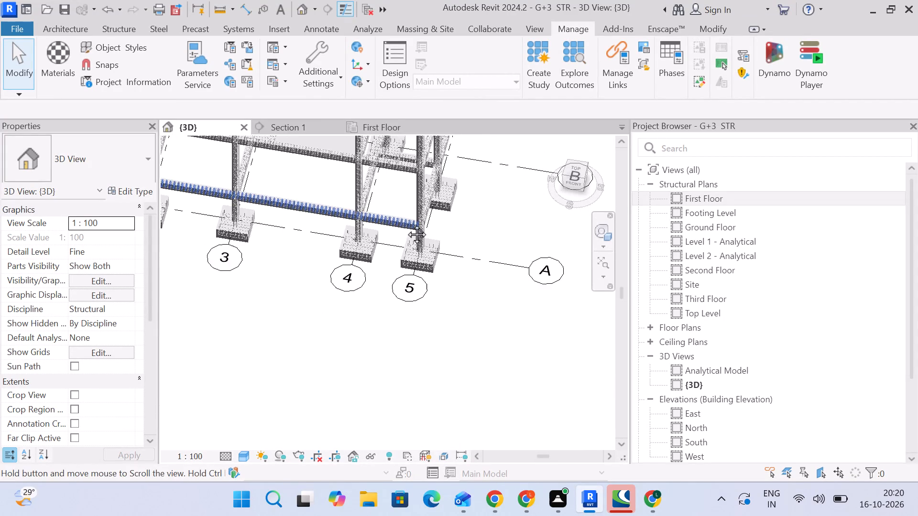
middle_drag(406, 224, 405, 221)
Examine the First Floor plan around grids 4, 5, A and B, including the beams projecting beyond grid 5.
click(374, 139)
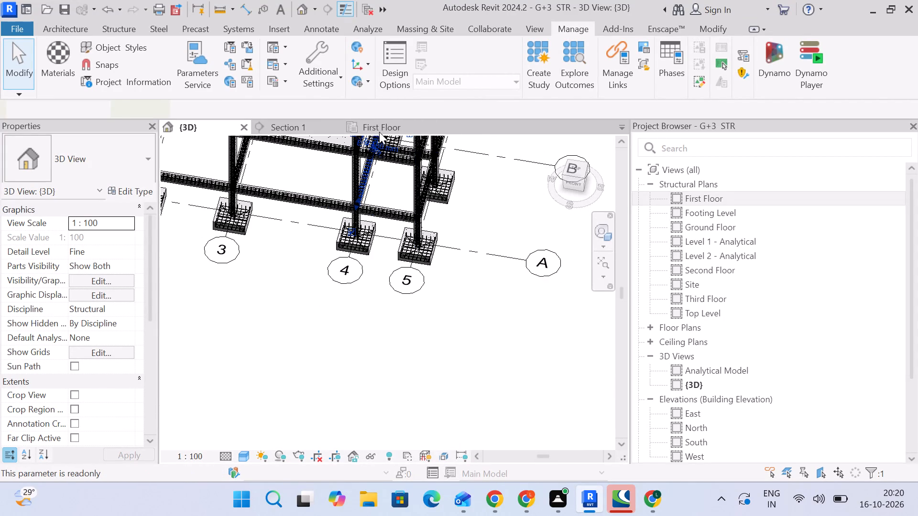
click(382, 127)
scroll(361, 219, down, 8)
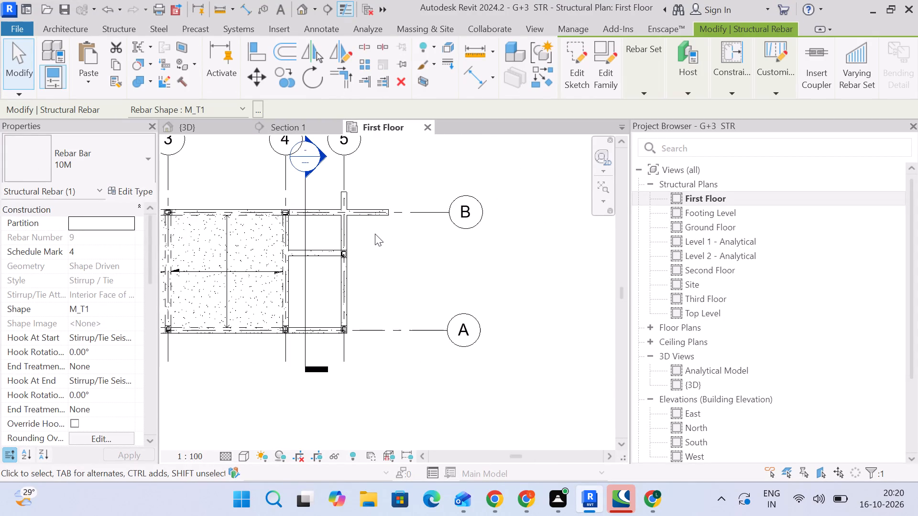
scroll(375, 235, up, 8)
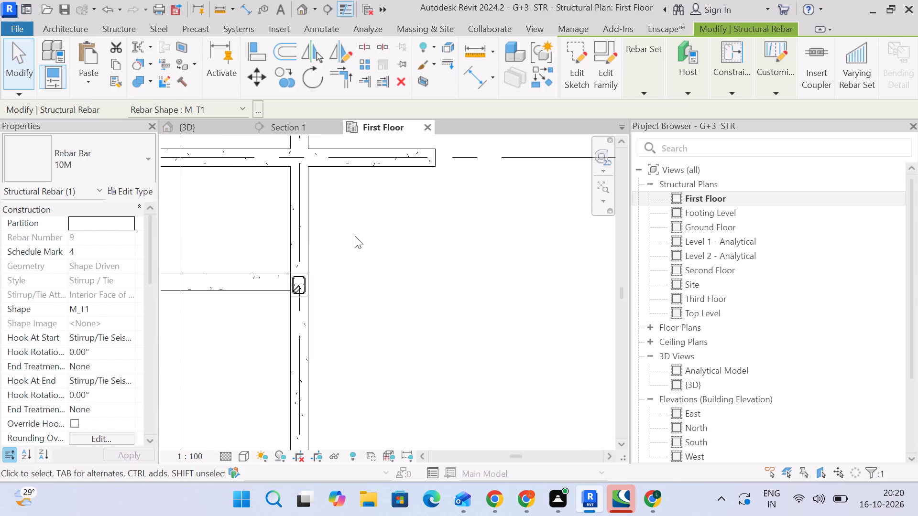
scroll(355, 198, down, 1)
scroll(377, 242, down, 2)
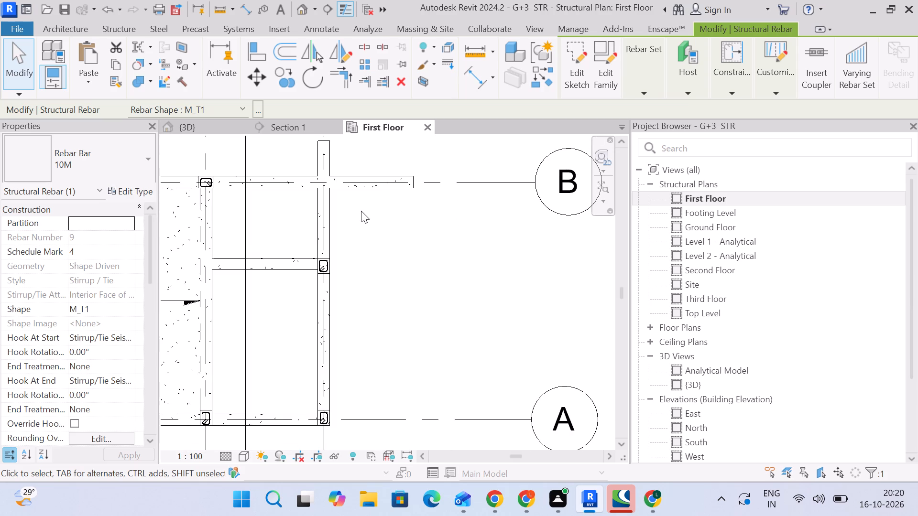
scroll(350, 216, up, 1)
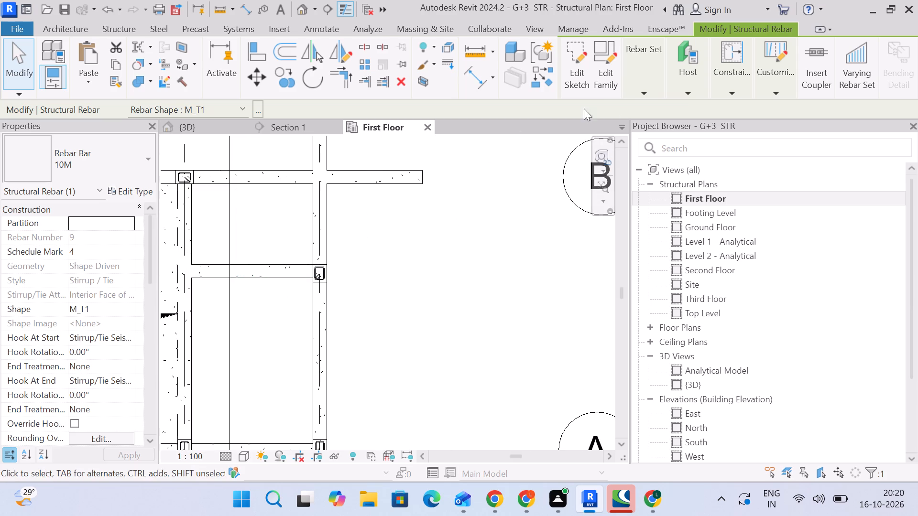
scroll(360, 283, down, 3)
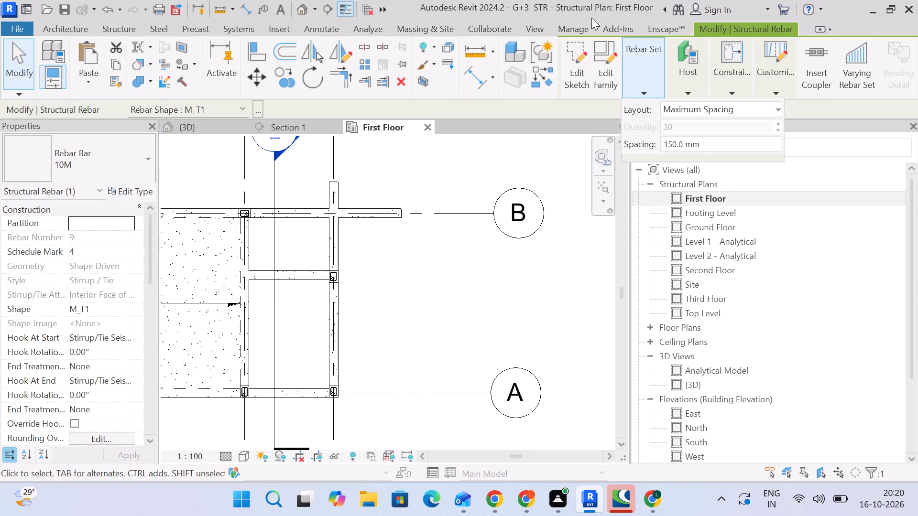
Reload the linked architectural model A ARCH.rvt.
click(578, 24)
click(615, 78)
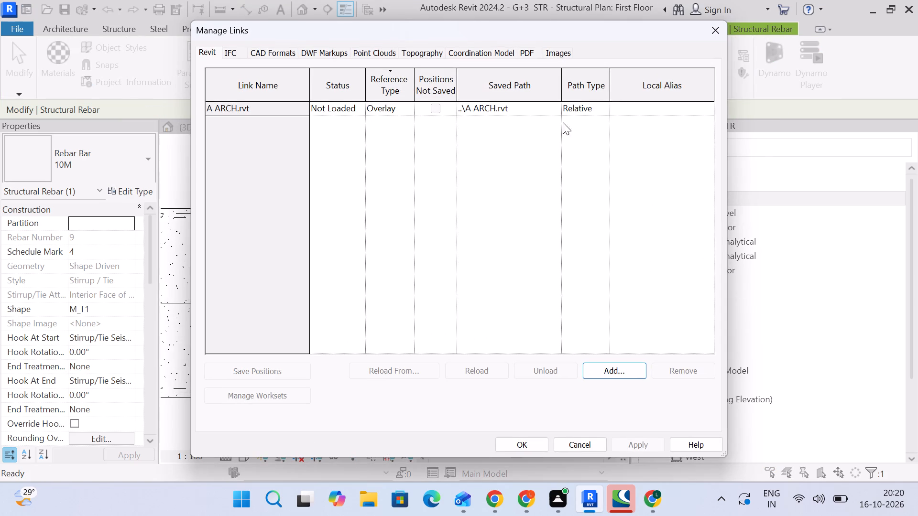
click(304, 118)
click(301, 111)
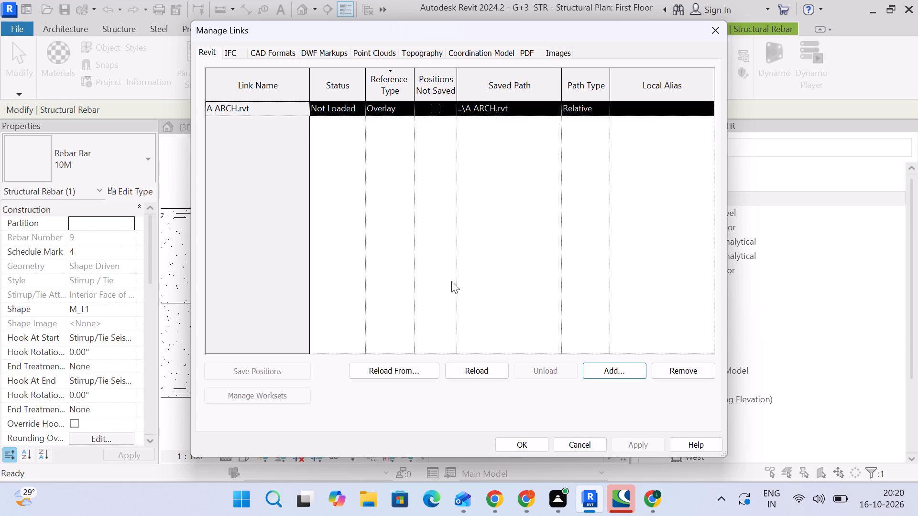
click(479, 370)
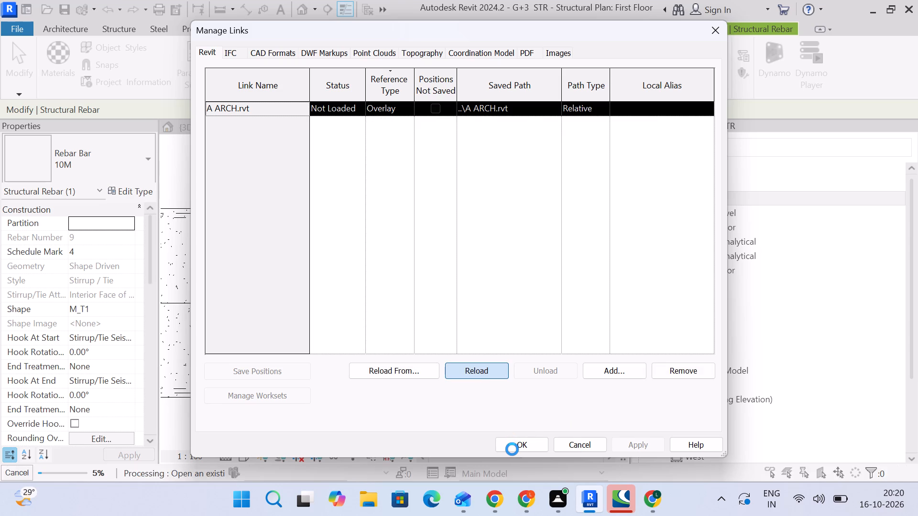
click(528, 443)
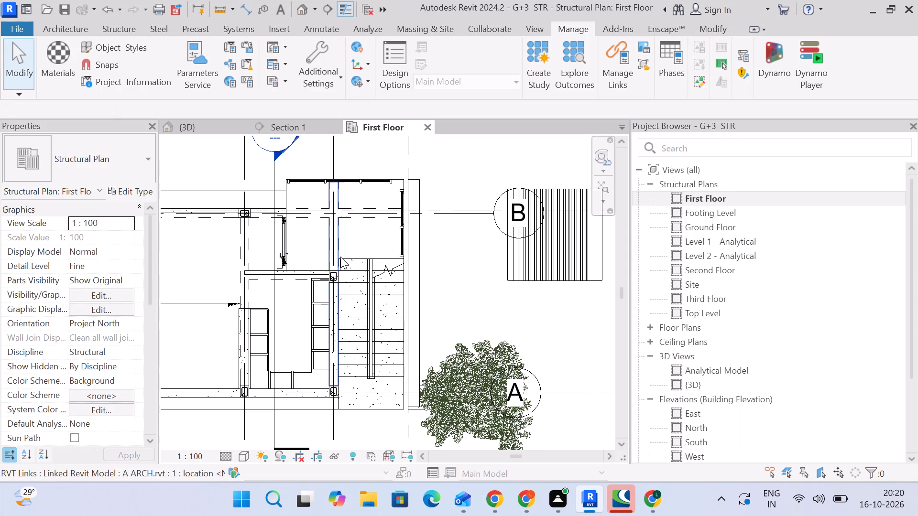
Extend the First Floor 9" X12" intermediate beam past the grid 5 column to the staircase's outer side, about 4100 mm long.
scroll(340, 257, up, 5)
scroll(298, 296, up, 5)
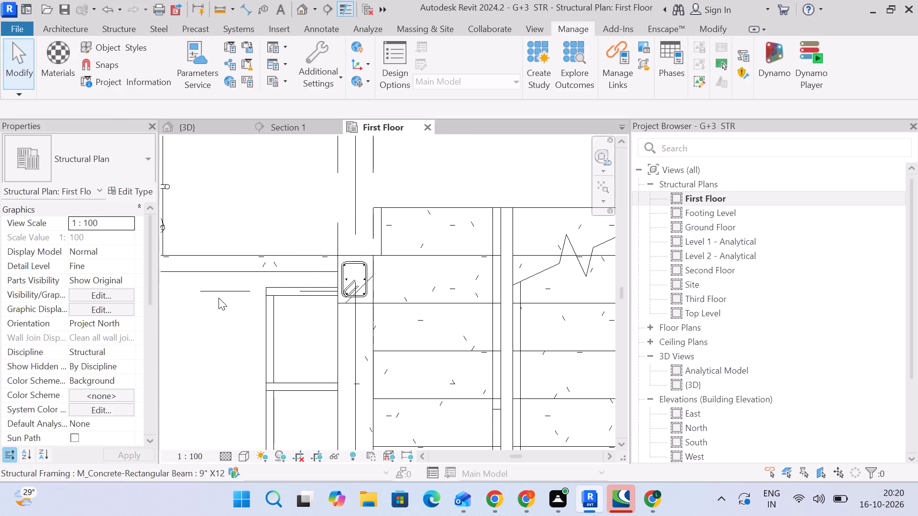
click(234, 297)
scroll(251, 298, down, 3)
middle_drag(255, 308, 466, 332)
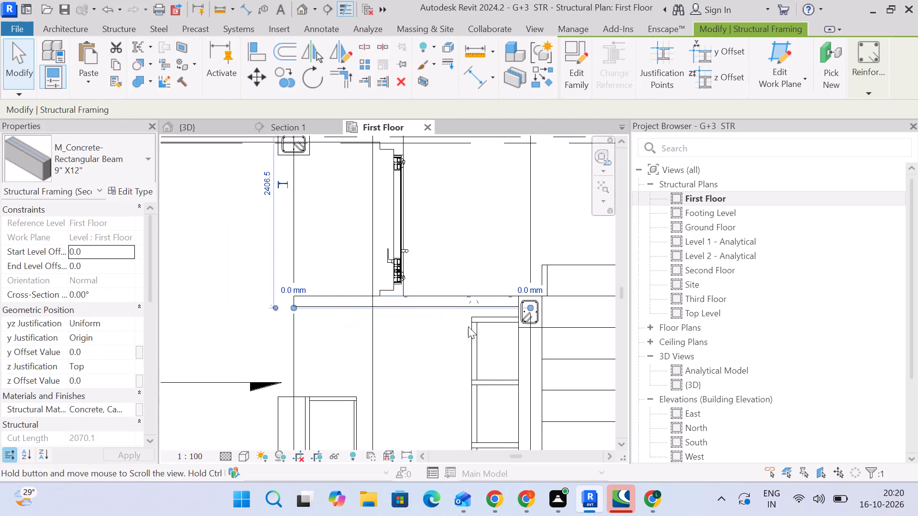
scroll(424, 296, up, 4)
scroll(423, 295, down, 3)
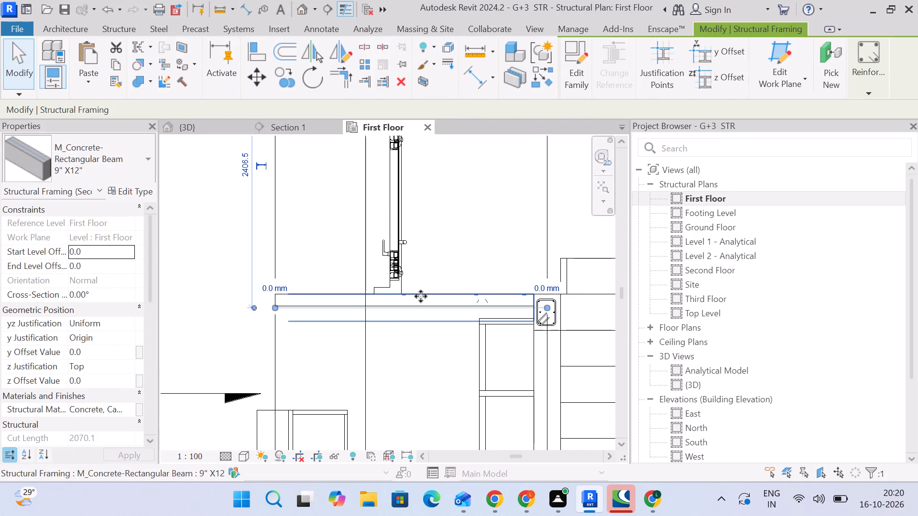
middle_drag(519, 330, 287, 291)
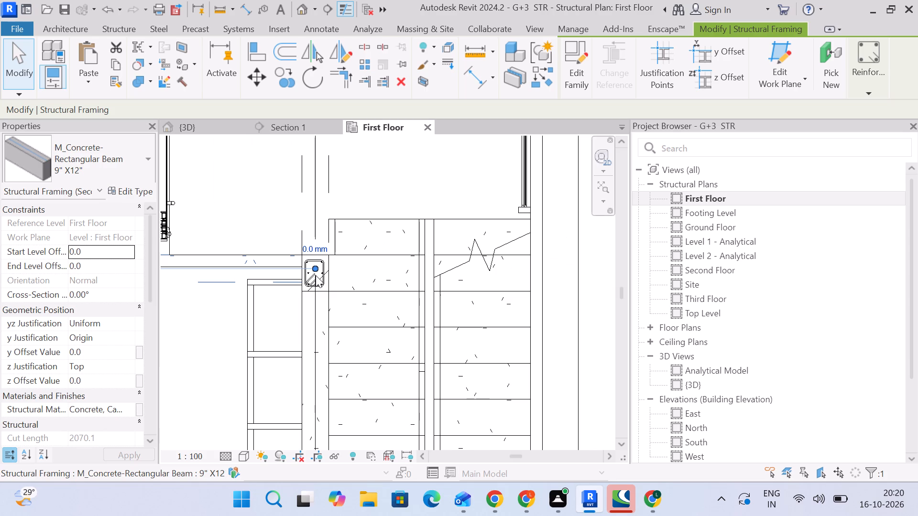
drag(316, 269, 468, 275)
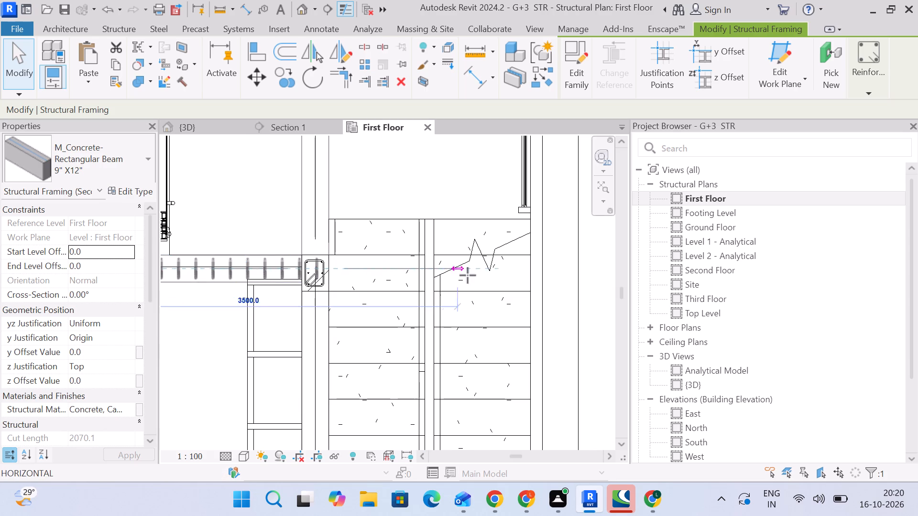
drag(468, 275, 528, 270)
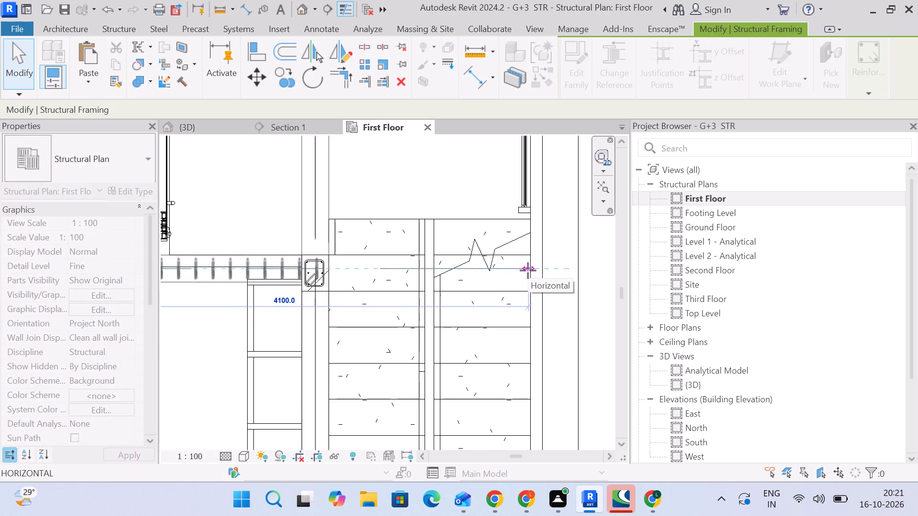
drag(528, 270, 532, 270)
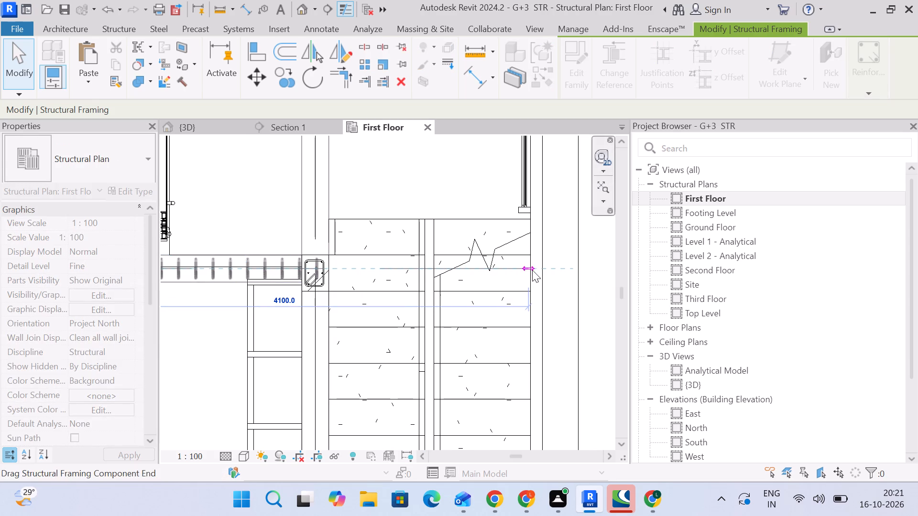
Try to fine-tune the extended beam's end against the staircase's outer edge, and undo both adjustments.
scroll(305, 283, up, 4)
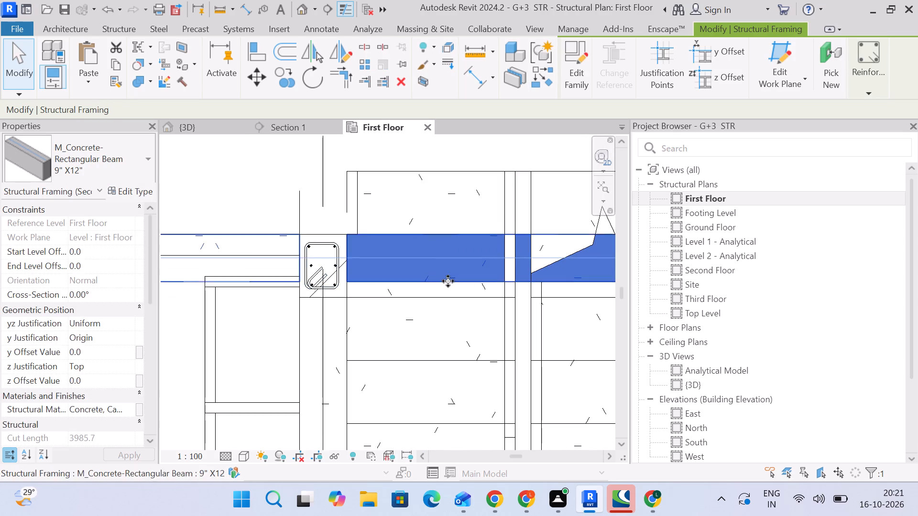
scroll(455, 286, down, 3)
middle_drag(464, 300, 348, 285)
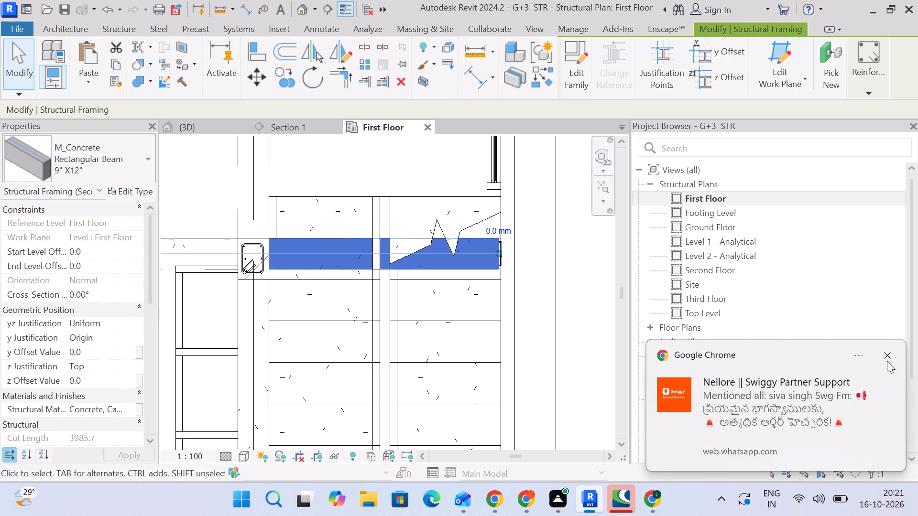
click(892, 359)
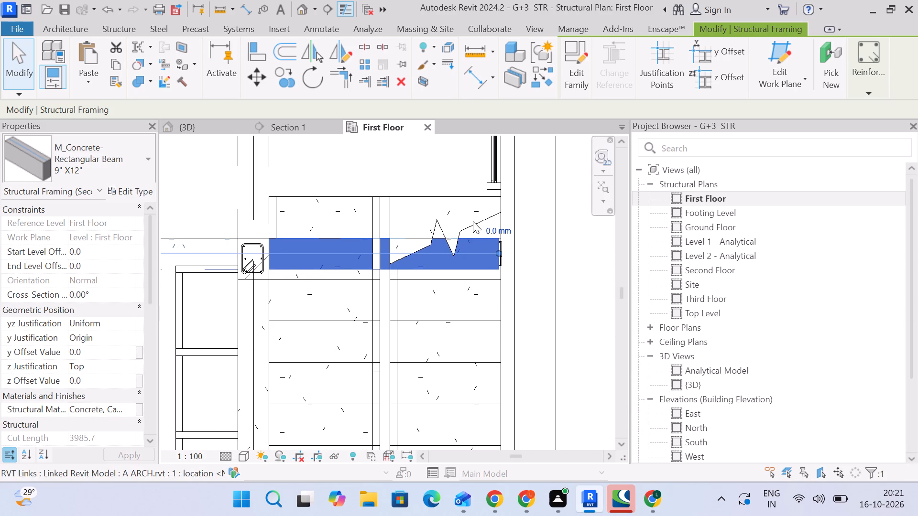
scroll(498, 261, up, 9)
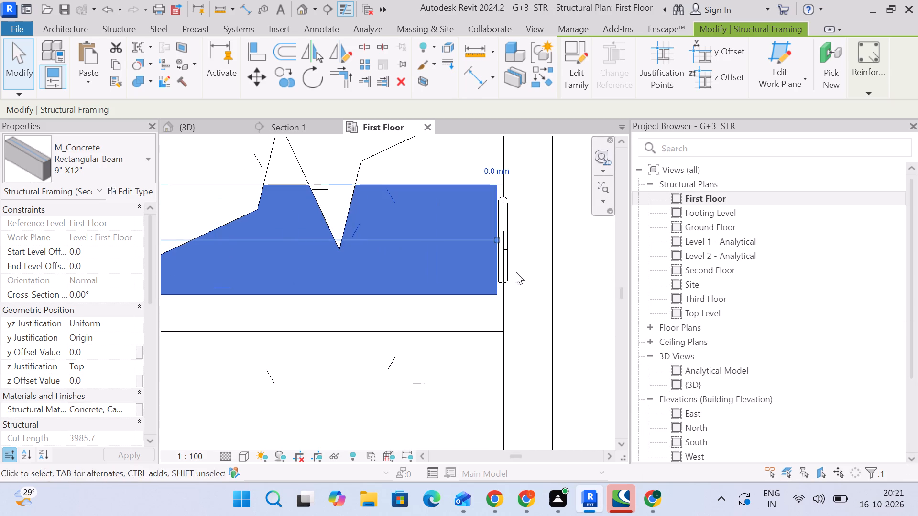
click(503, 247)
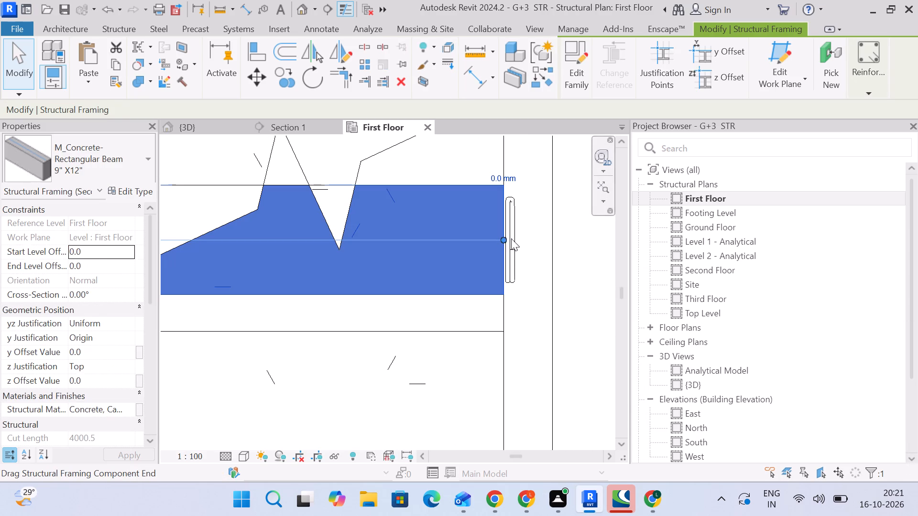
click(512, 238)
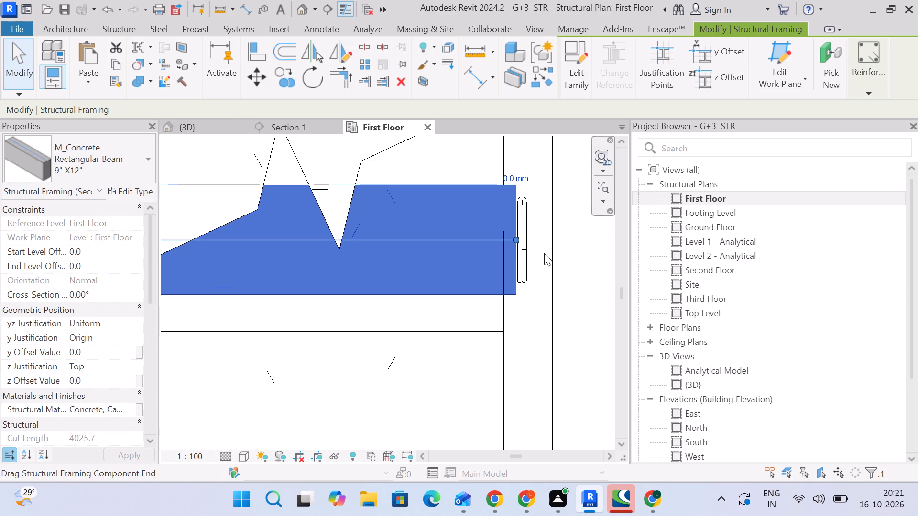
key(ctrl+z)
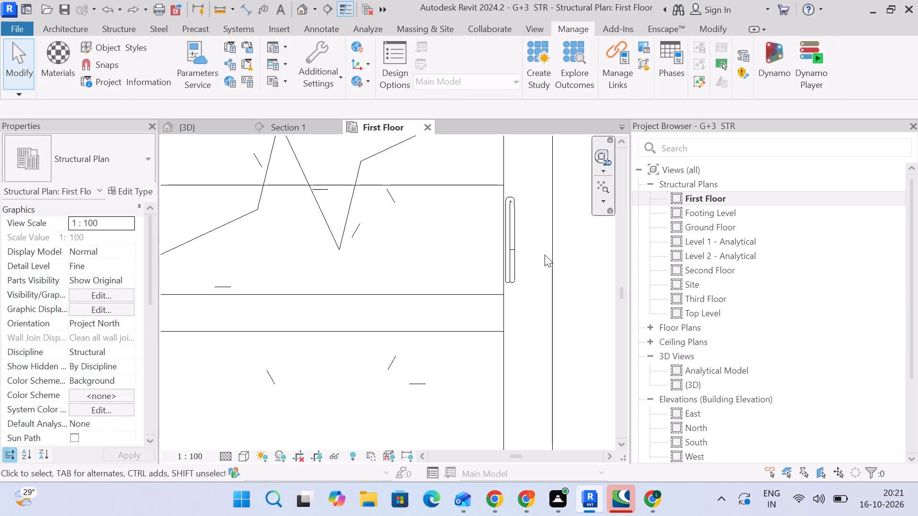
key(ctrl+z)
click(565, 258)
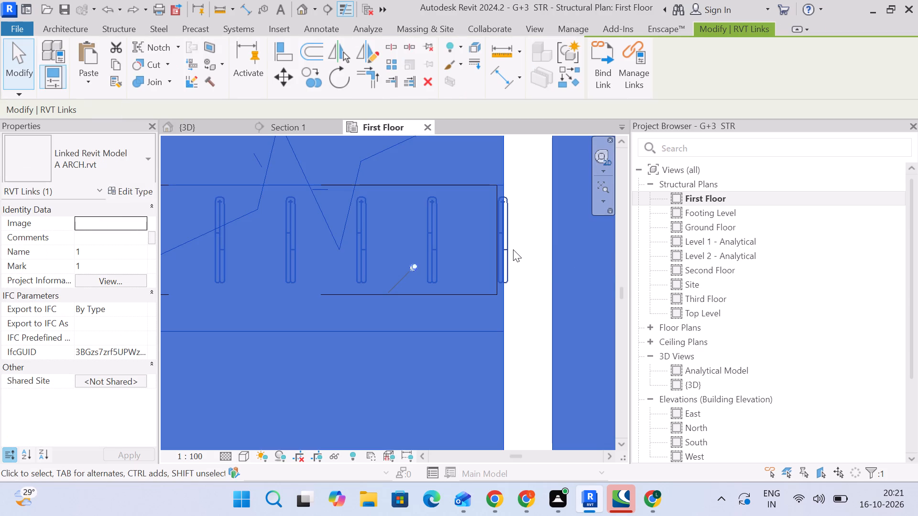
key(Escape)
Pull the last 10M M_T1 stirrup of the extended beam back inside the concrete cover at its free end.
click(513, 249)
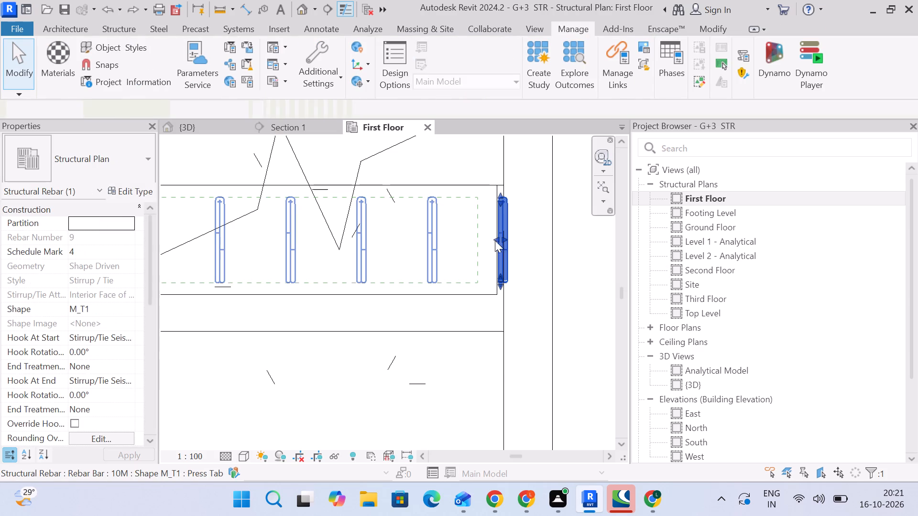
drag(497, 239, 467, 235)
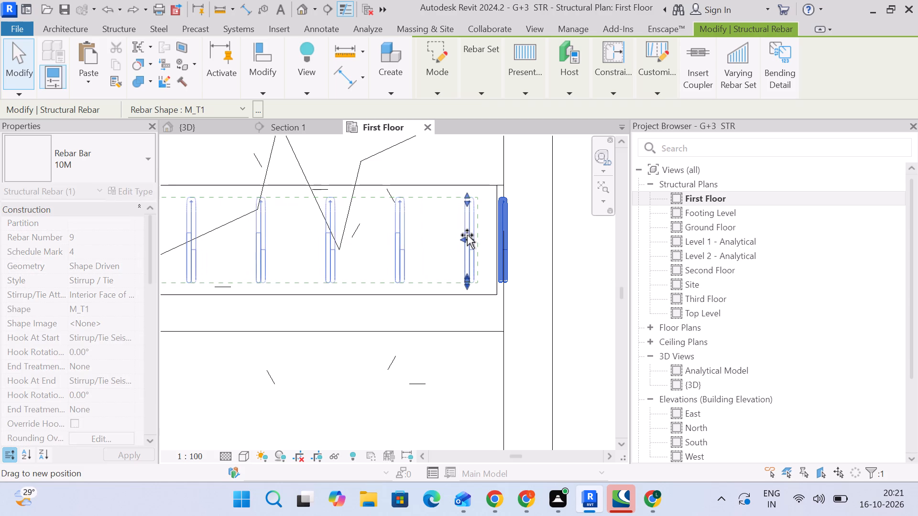
drag(467, 235, 468, 239)
key(Escape)
scroll(462, 239, down, 4)
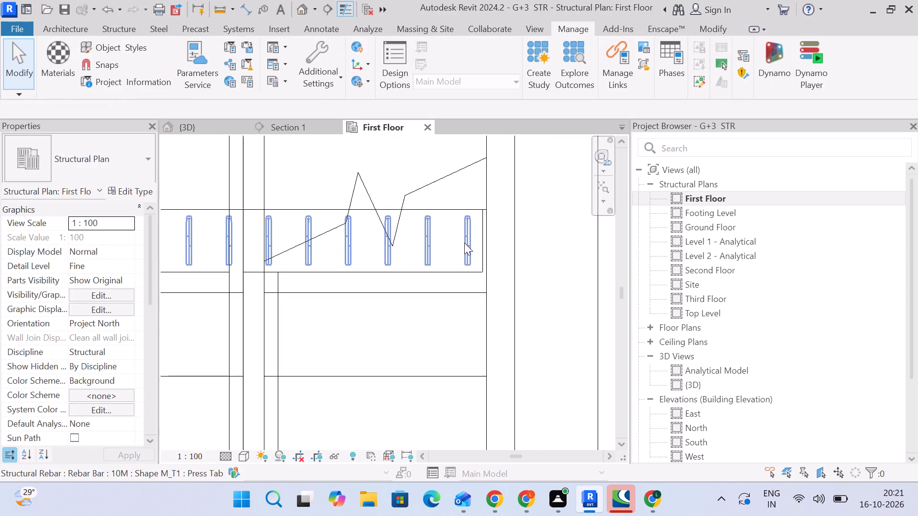
Align the extended intermediate beam's grid B side face with the outer edge of the linked stair's first tread.
click(717, 25)
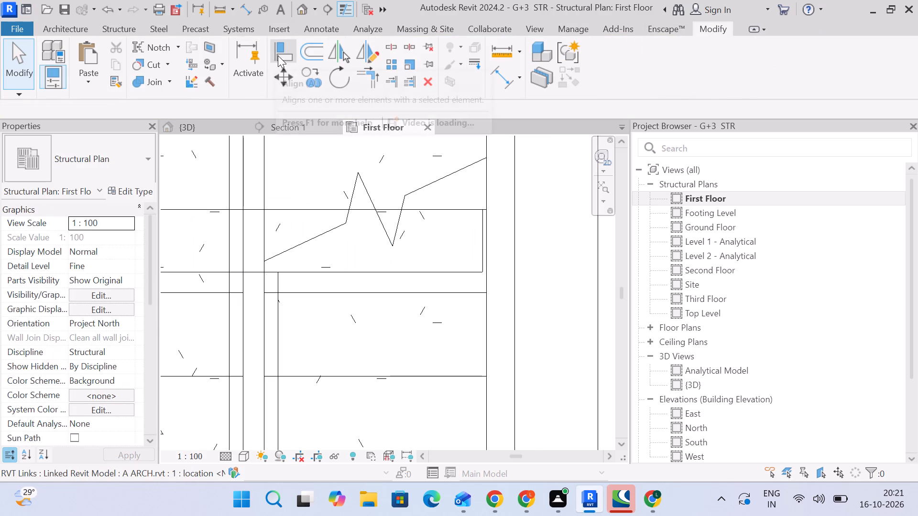
click(282, 55)
scroll(358, 235, down, 4)
middle_drag(365, 273, 369, 355)
scroll(385, 277, up, 3)
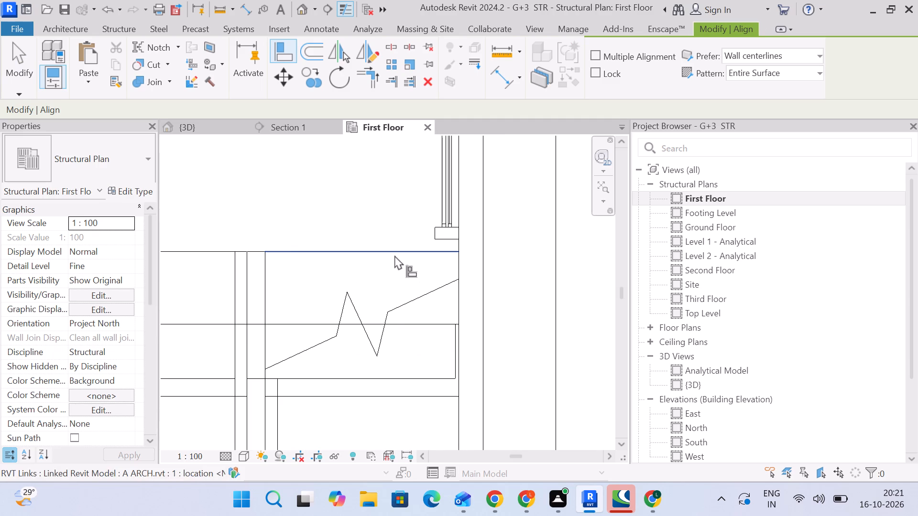
click(394, 255)
click(390, 324)
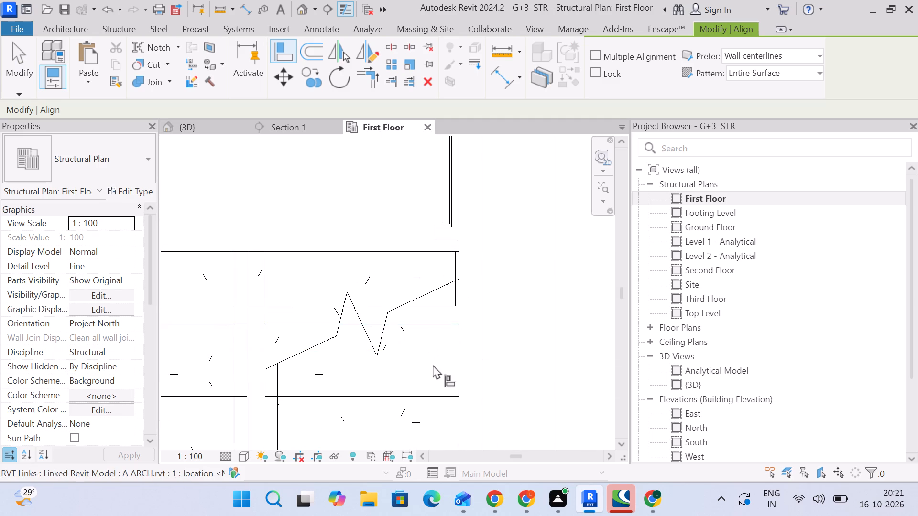
scroll(433, 366, down, 5)
middle_drag(211, 351, 466, 334)
key(Escape)
key(Escape)
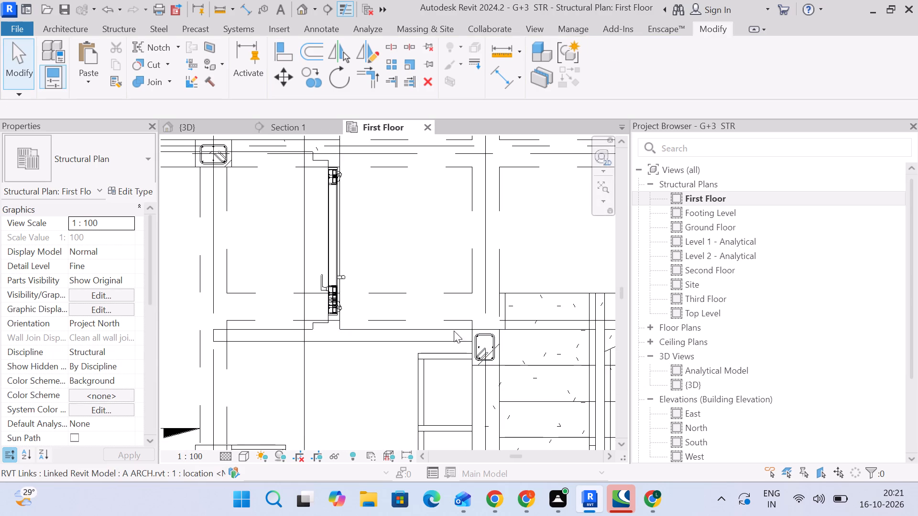
Isolate the aligned 9" X12" beam in 3D with a selection box and examine its stirrups around the column and stair.
click(441, 326)
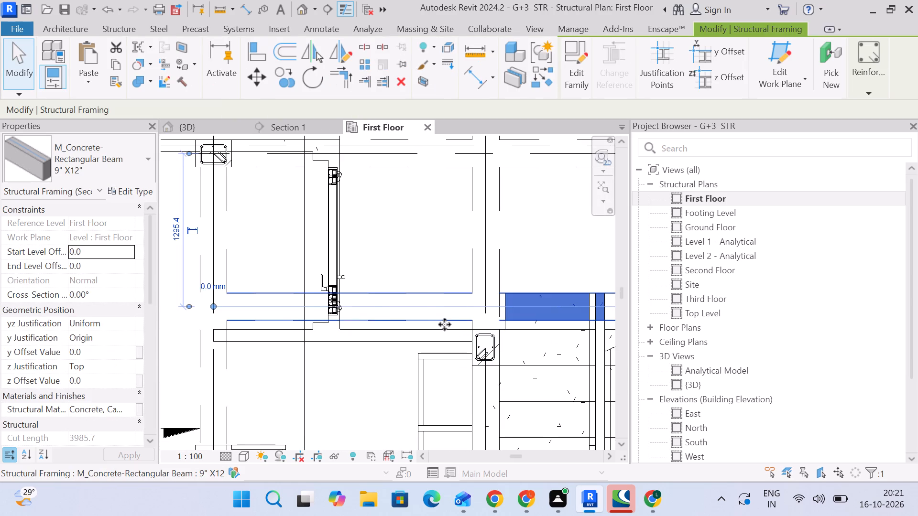
click(421, 84)
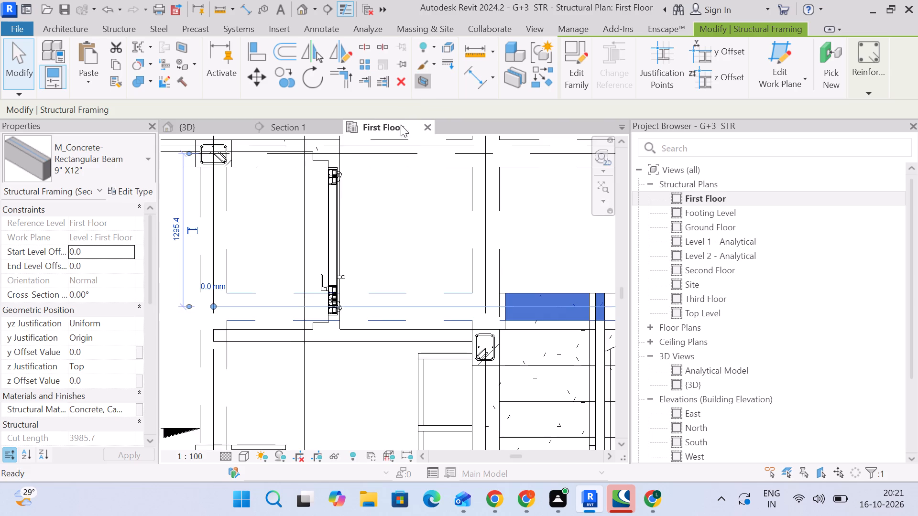
scroll(397, 312, up, 10)
middle_drag(434, 291, 406, 318)
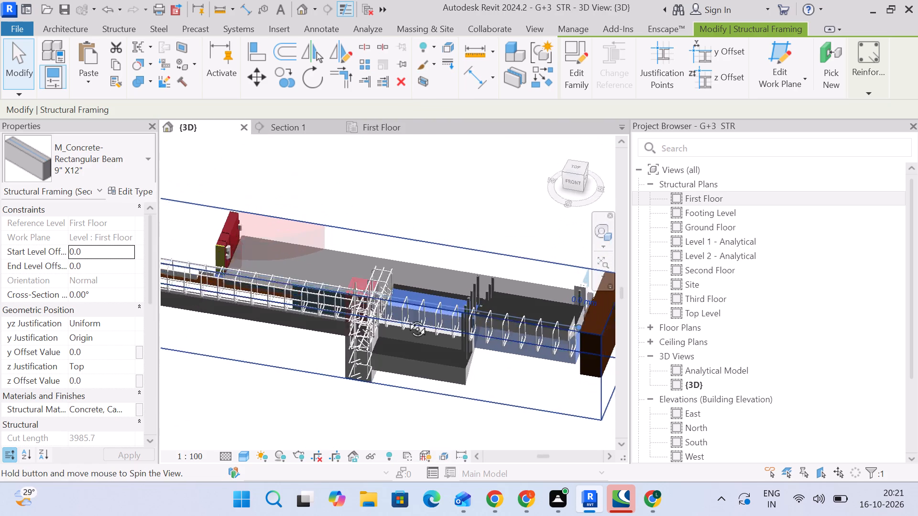
Examine how far the isolated 9" X12" beam's longitudinal bars run relative to its stirrups, the column and the stair.
middle_drag(406, 318, 496, 361)
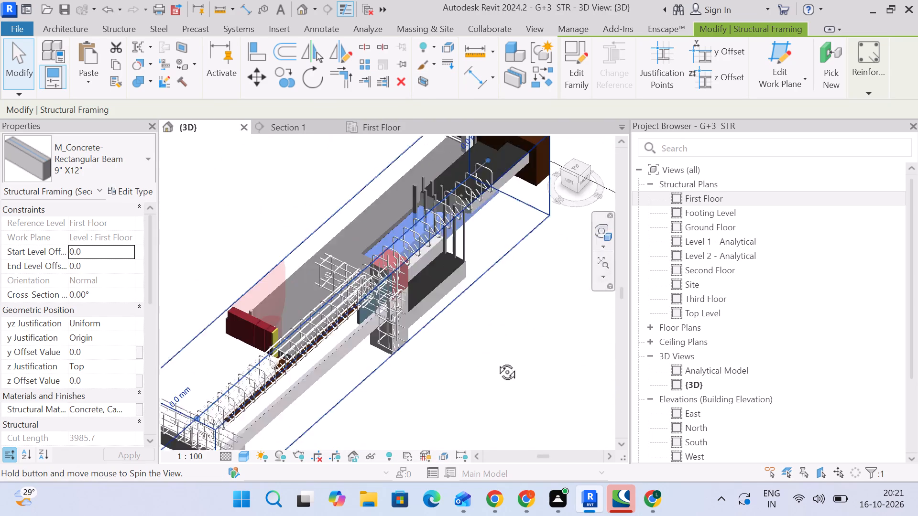
middle_drag(496, 361, 352, 283)
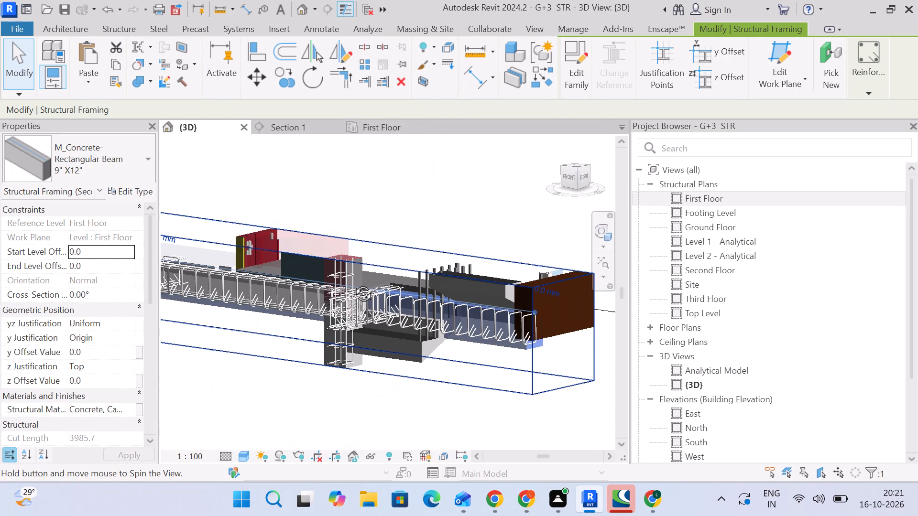
middle_drag(352, 283, 233, 274)
middle_drag(433, 295, 512, 276)
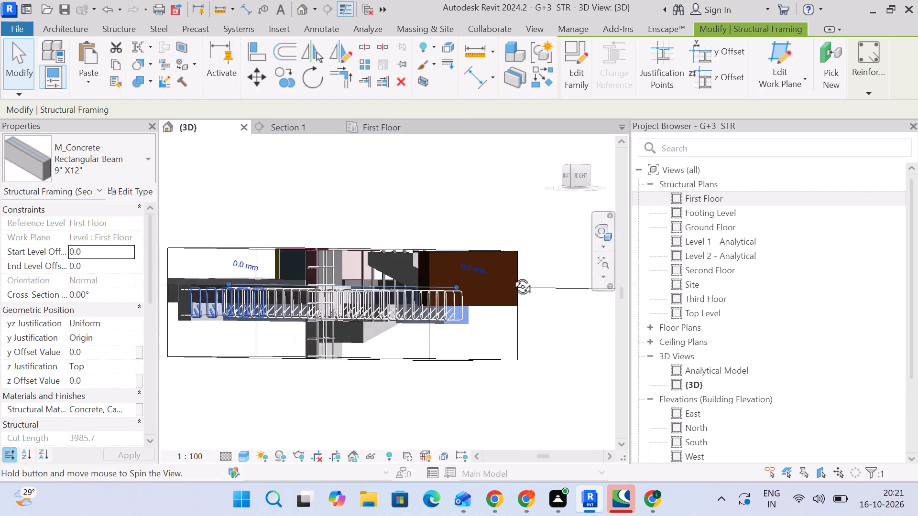
middle_drag(512, 276, 569, 307)
scroll(220, 241, up, 4)
scroll(212, 279, up, 4)
scroll(262, 282, up, 5)
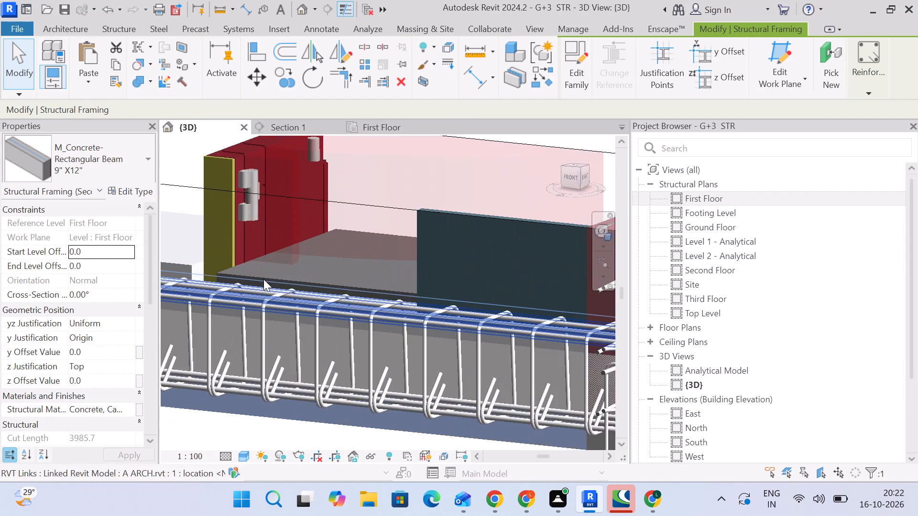
scroll(263, 277, down, 4)
middle_drag(295, 297, 339, 227)
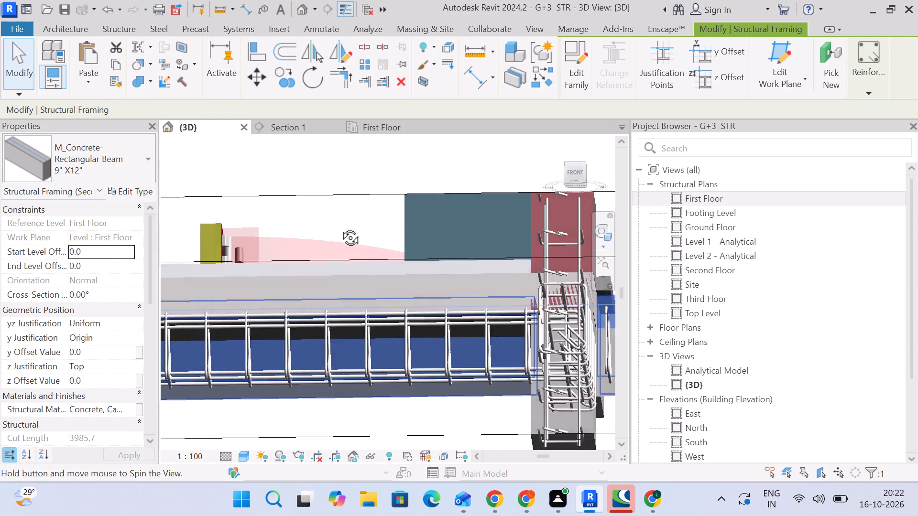
middle_drag(339, 227, 308, 346)
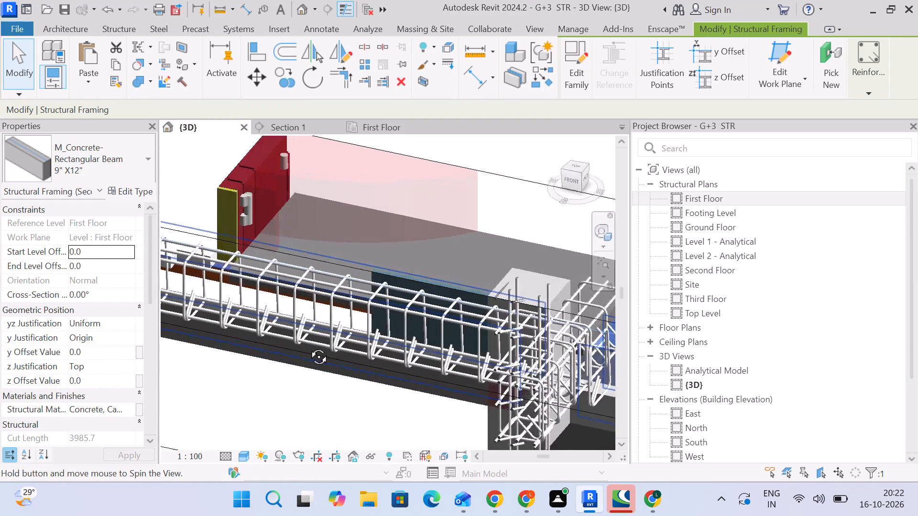
middle_drag(308, 346, 395, 262)
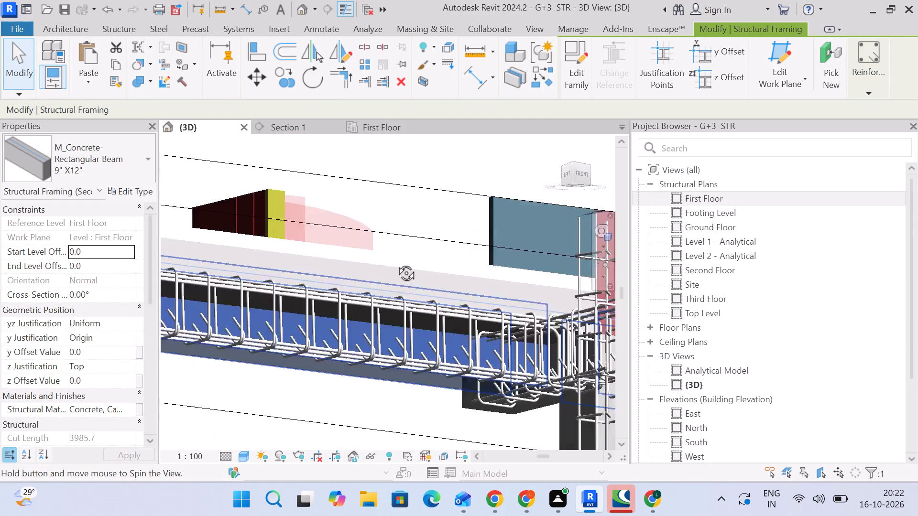
middle_drag(395, 262, 214, 274)
scroll(327, 313, down, 4)
shift+middle_drag(371, 339, 371, 348)
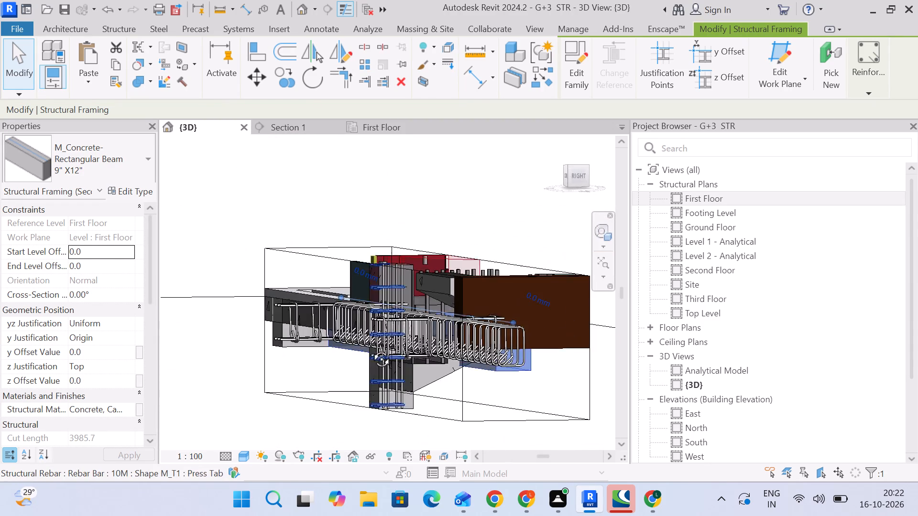
shift+middle_drag(371, 348, 243, 328)
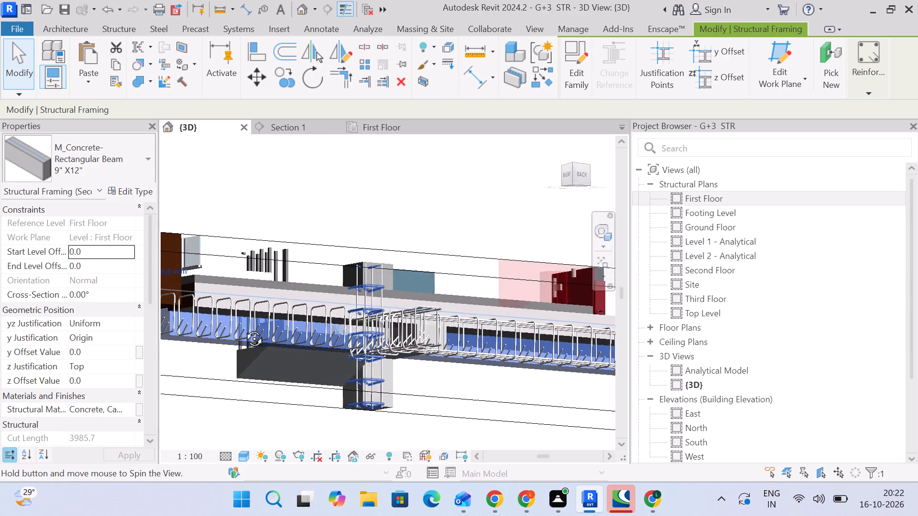
shift+middle_drag(243, 328, 204, 324)
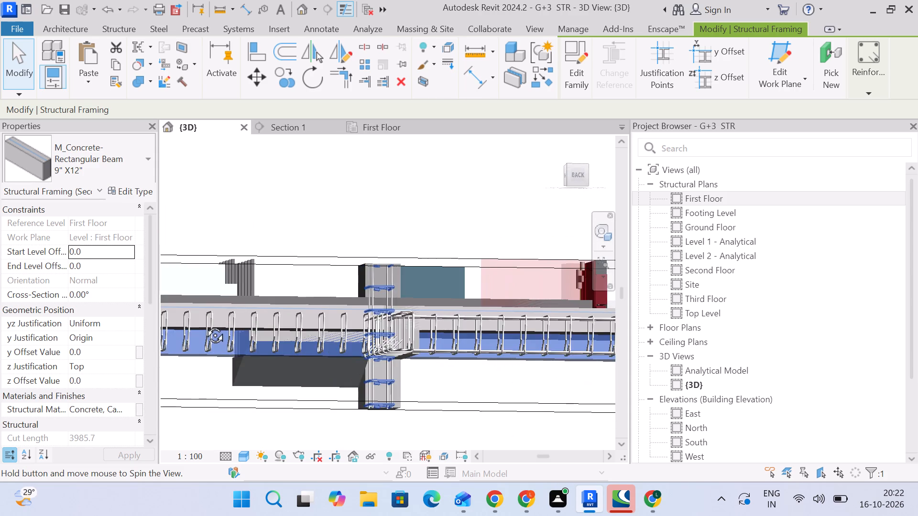
shift+middle_drag(204, 324, 246, 339)
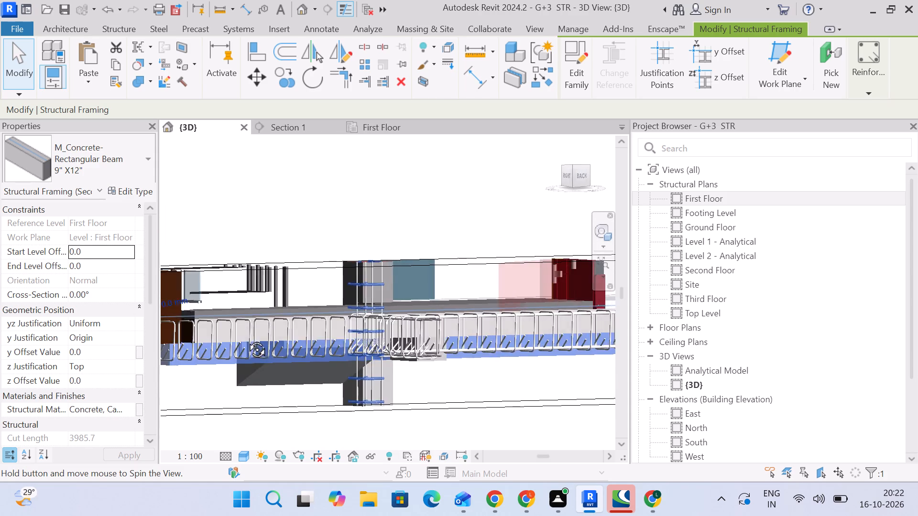
shift+middle_drag(246, 339, 500, 348)
From the front view, stretch the beam's top 13M M_02 bar past the column to its free end, with segment B about 4100 mm.
click(576, 179)
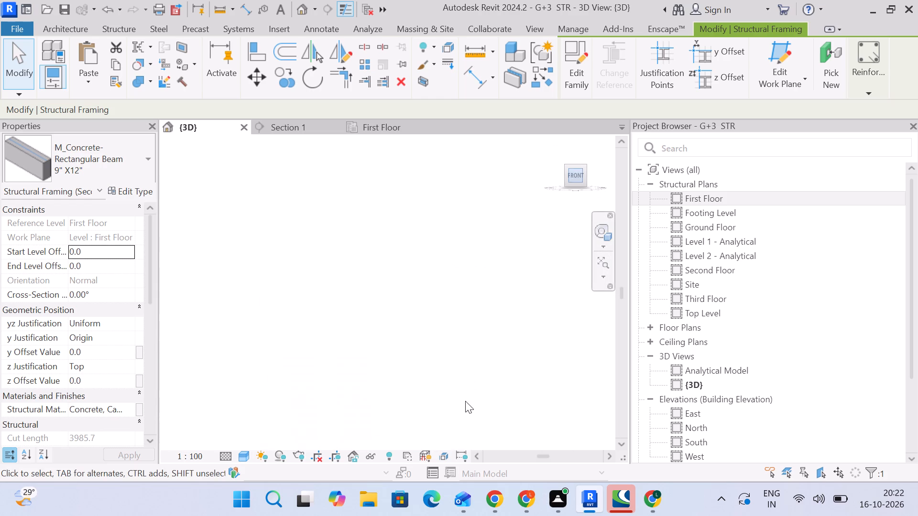
scroll(452, 311, up, 5)
middle_drag(503, 376, 350, 324)
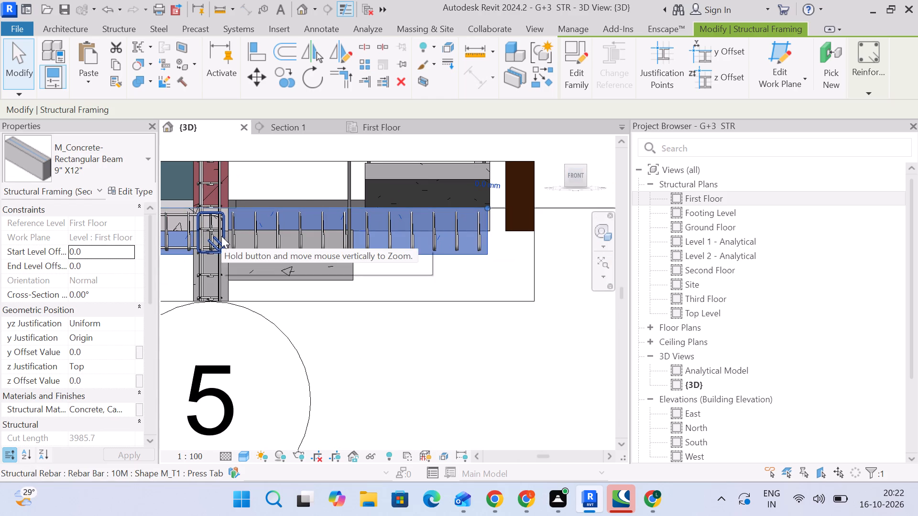
scroll(221, 236, up, 5)
middle_drag(255, 257, 437, 310)
click(295, 246)
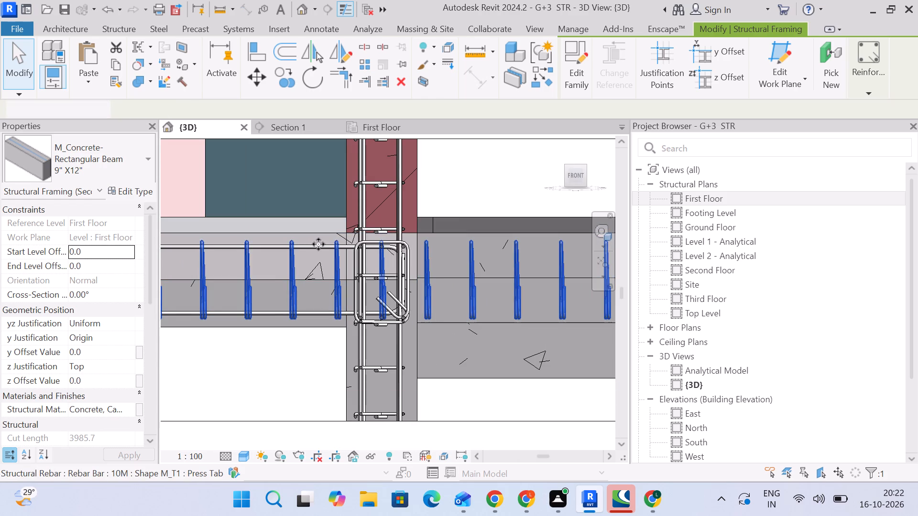
click(318, 244)
scroll(404, 305, down, 3)
middle_drag(405, 311, 212, 292)
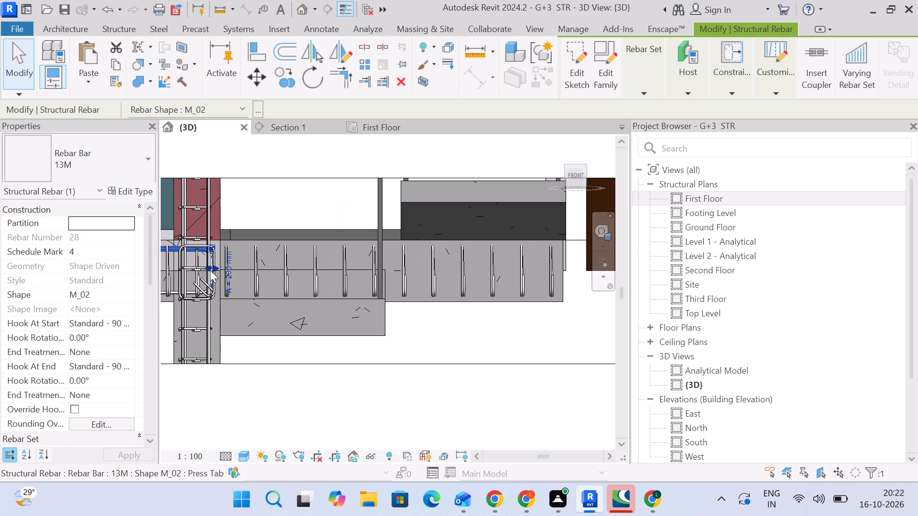
drag(216, 269, 561, 347)
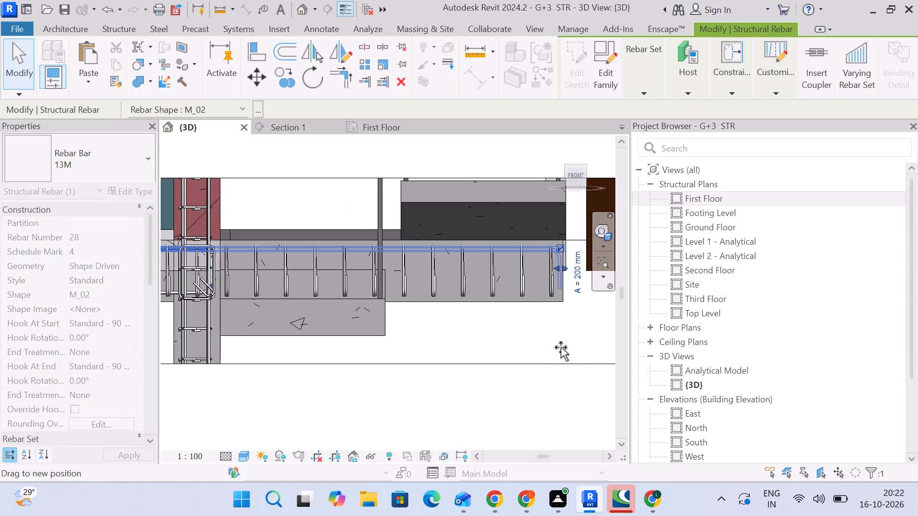
drag(561, 347, 558, 348)
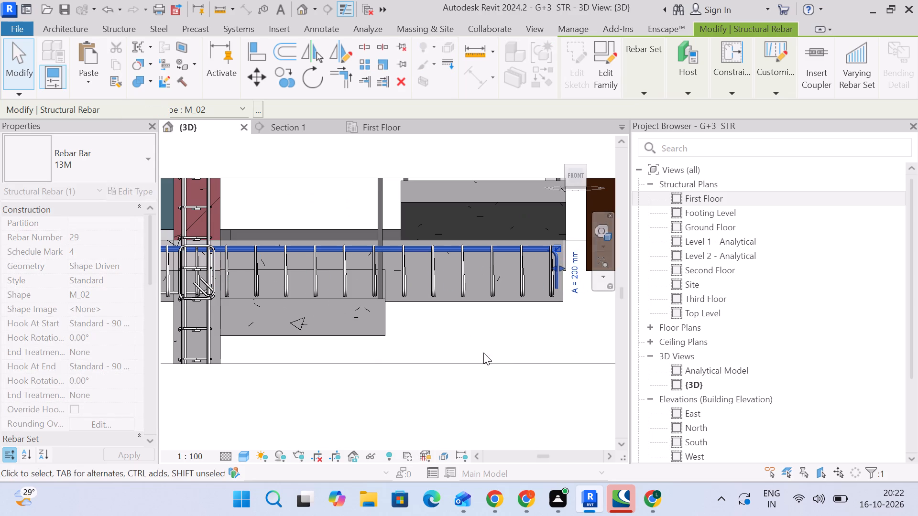
middle_drag(571, 371, 623, 338)
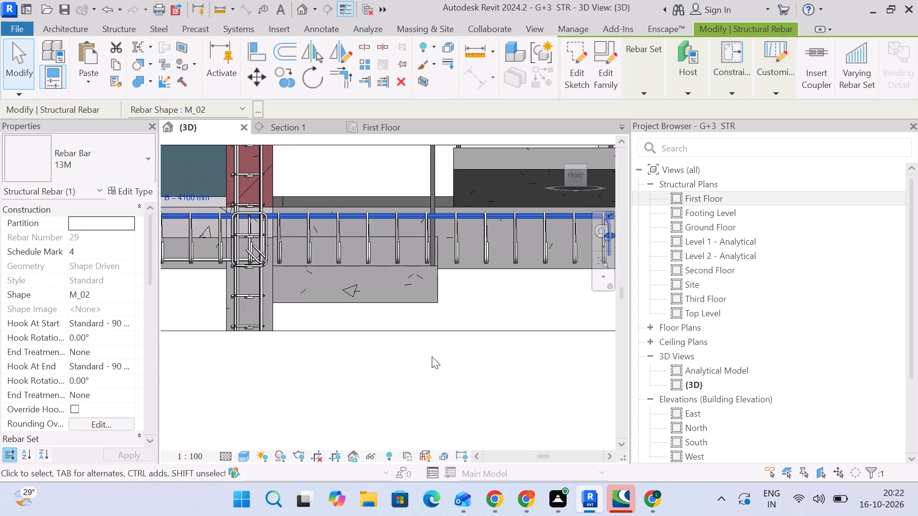
drag(350, 395, 348, 391)
Stretch the beam's bottom 13M M_02 bar past the column to the free end, in line with the top bar's hook.
scroll(245, 266, up, 4)
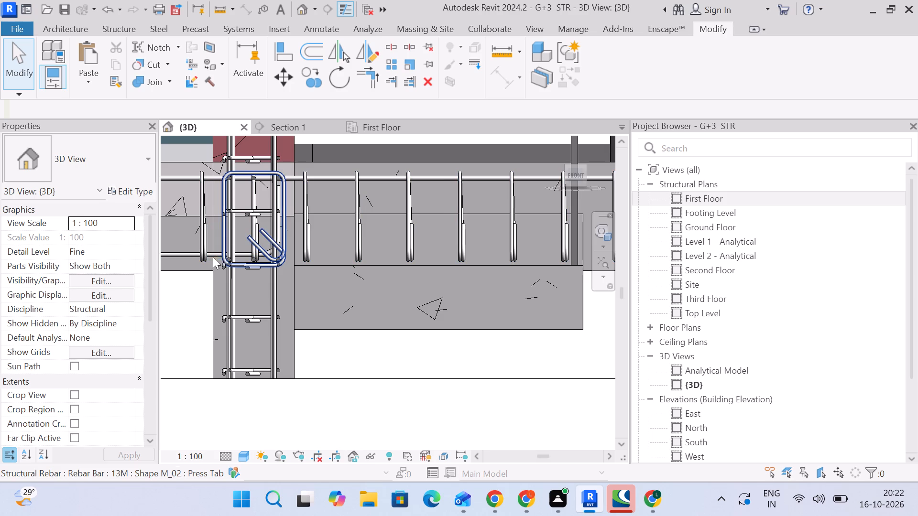
click(176, 258)
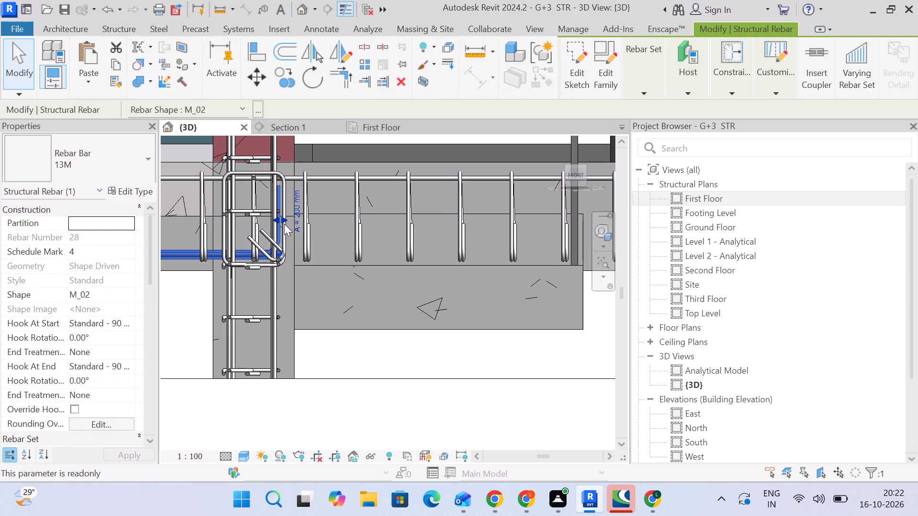
drag(284, 221, 501, 289)
middle_drag(506, 309, 450, 299)
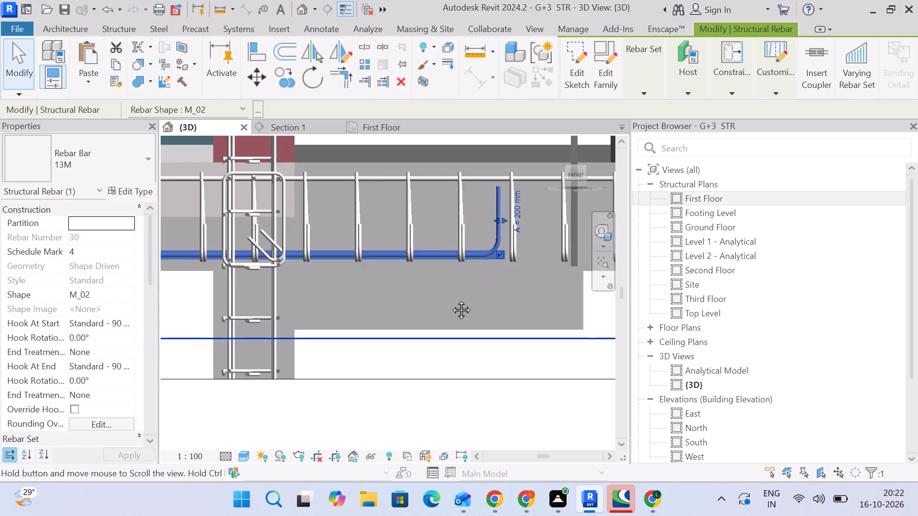
middle_drag(450, 299, 197, 310)
drag(195, 226, 275, 247)
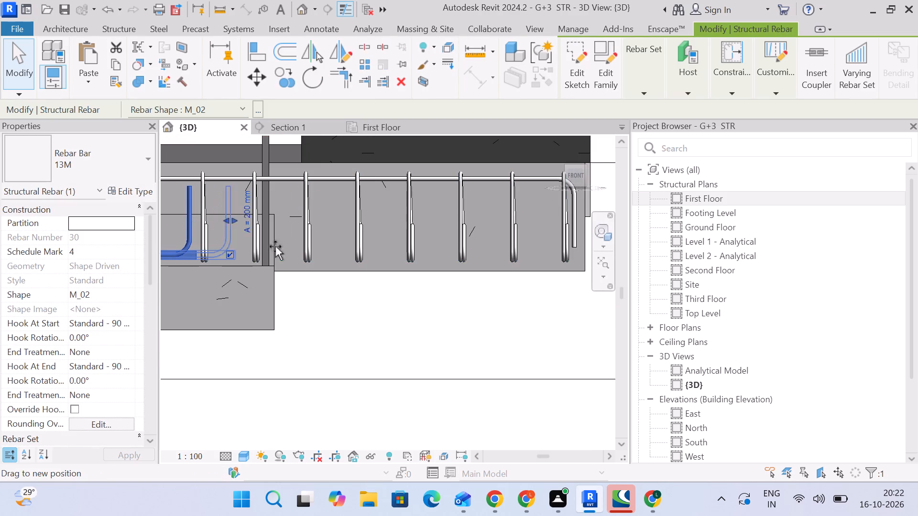
drag(275, 247, 580, 317)
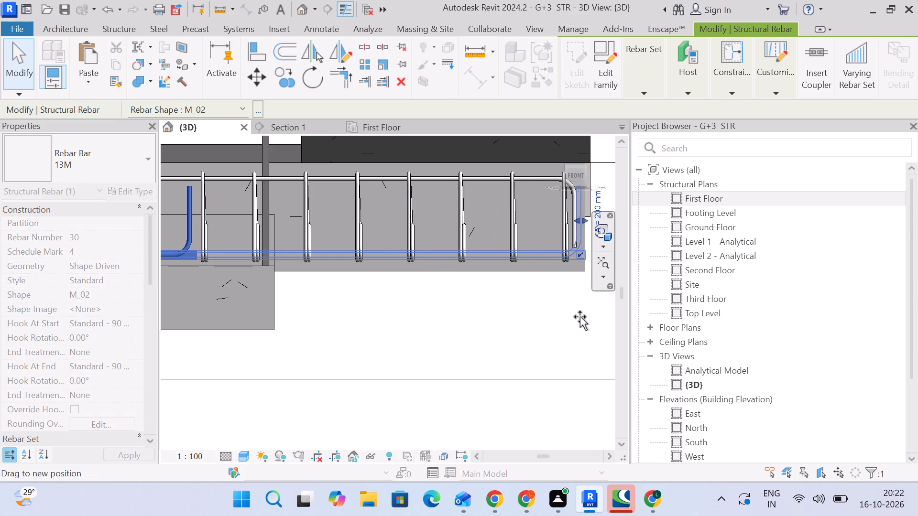
drag(580, 317, 576, 318)
click(544, 316)
Turn off the 3D view's section box to restore the whole model.
scroll(545, 315, down, 4)
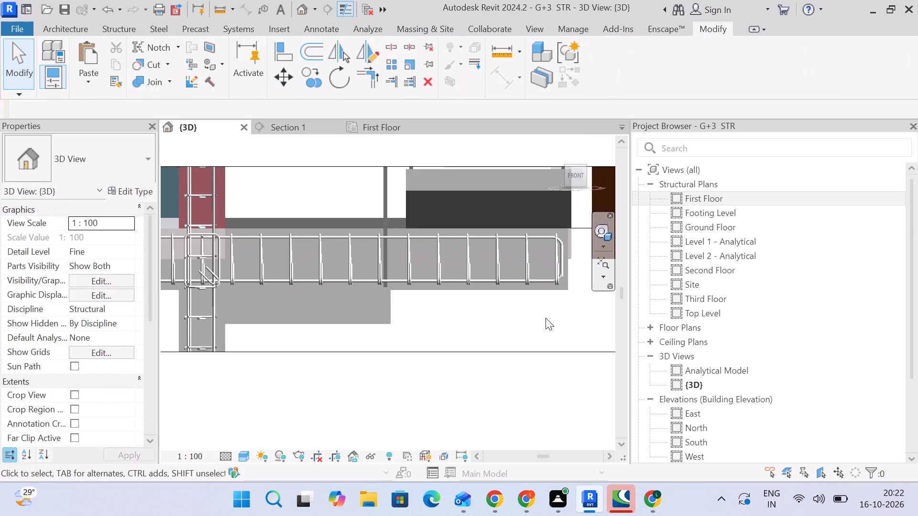
middle_drag(547, 333, 503, 352)
scroll(66, 307, down, 4)
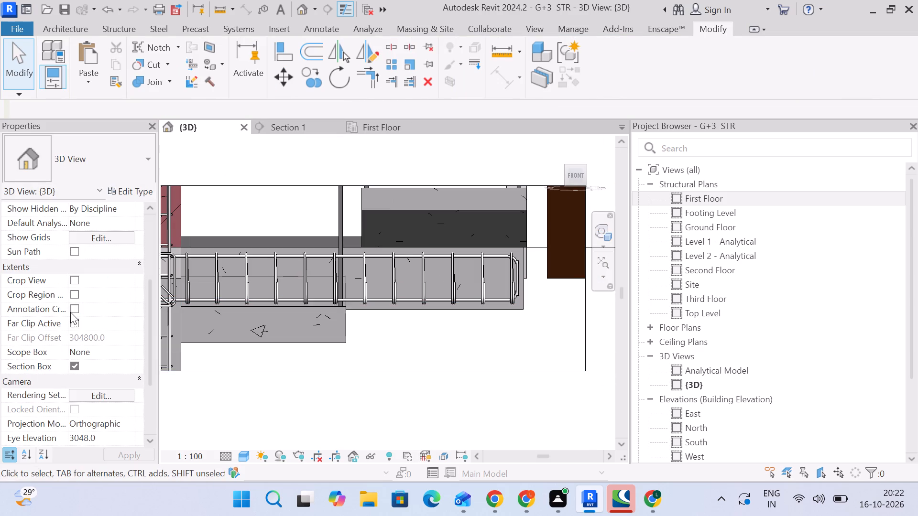
click(74, 322)
Examine the extended beam and the framing around the staircase in the First Floor plan.
click(373, 128)
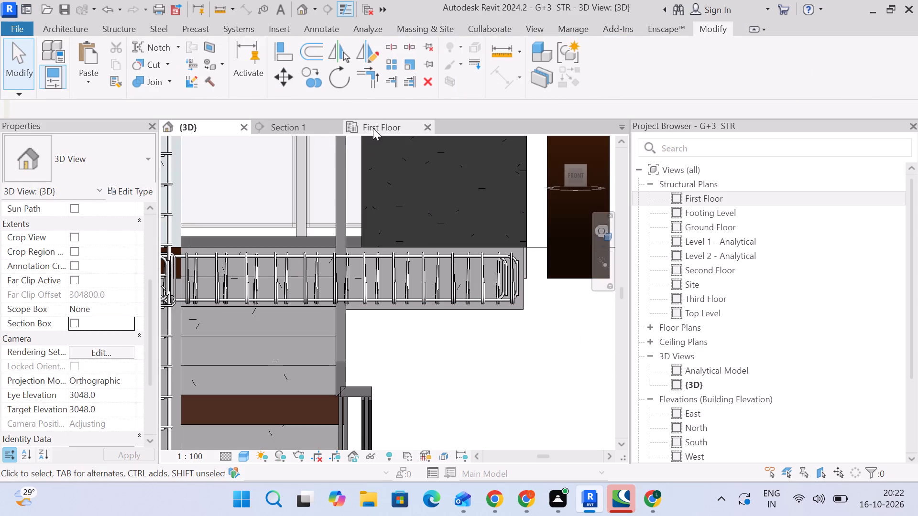
scroll(445, 311, down, 2)
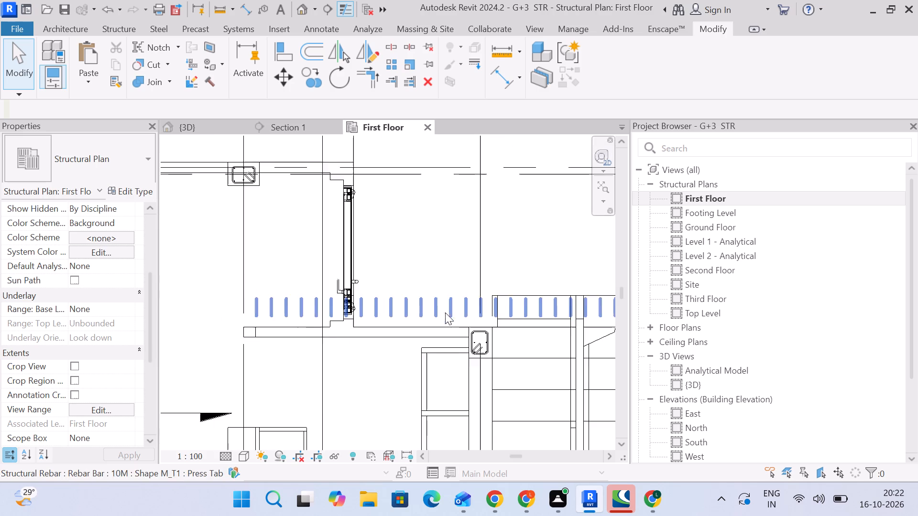
middle_drag(445, 317, 266, 325)
scroll(336, 296, down, 4)
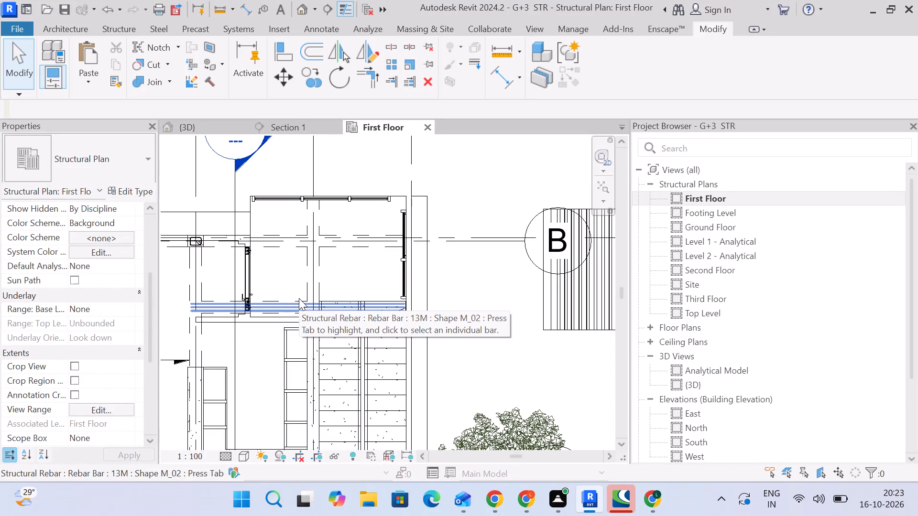
scroll(306, 330, up, 5)
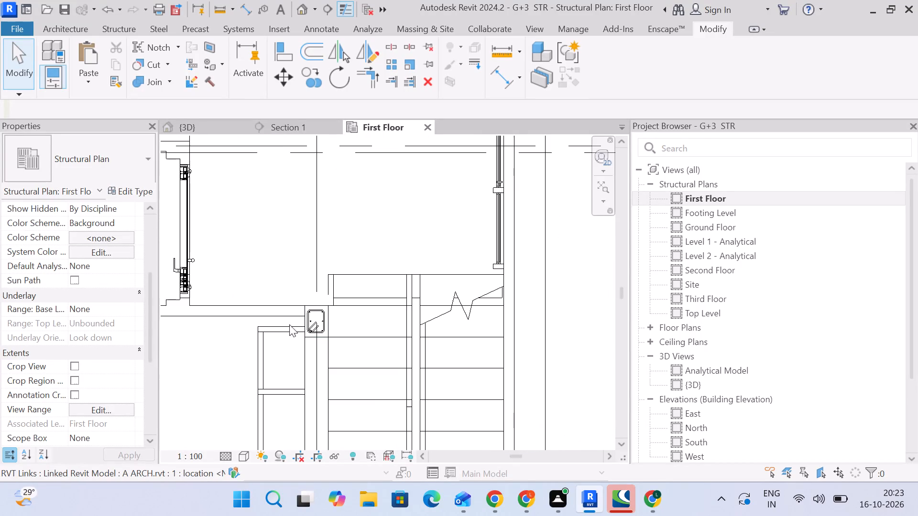
scroll(277, 317, down, 7)
middle_drag(283, 323, 377, 282)
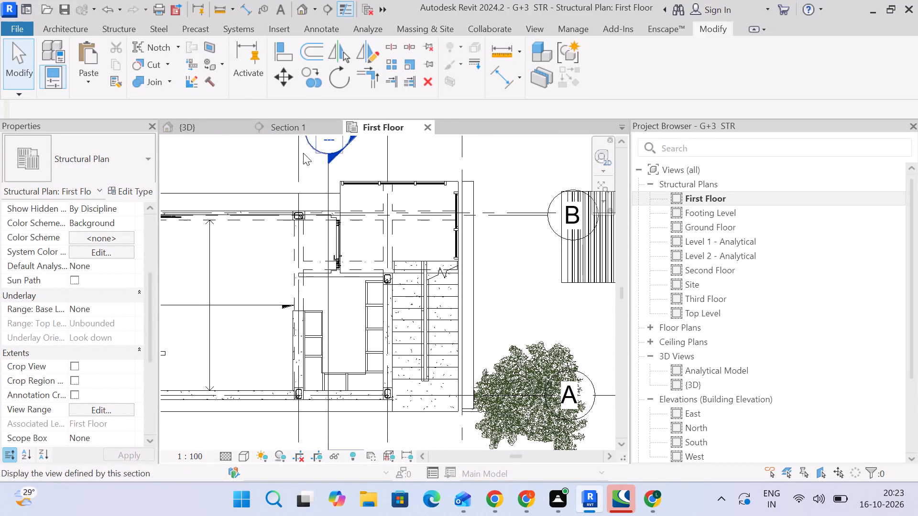
Examine the beams and reinforcement cages around the linked staircase in the 3D view from the front and right sides.
click(207, 129)
scroll(393, 358, down, 9)
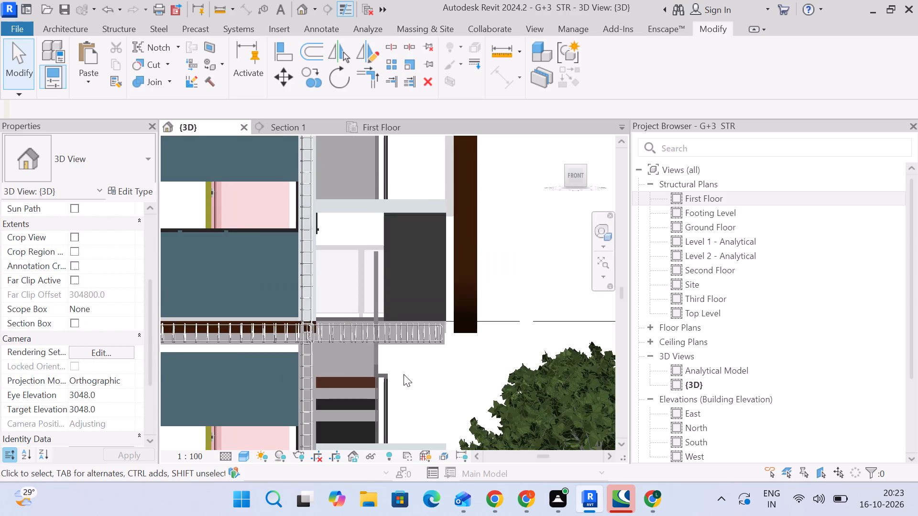
scroll(404, 374, down, 4)
scroll(426, 274, up, 3)
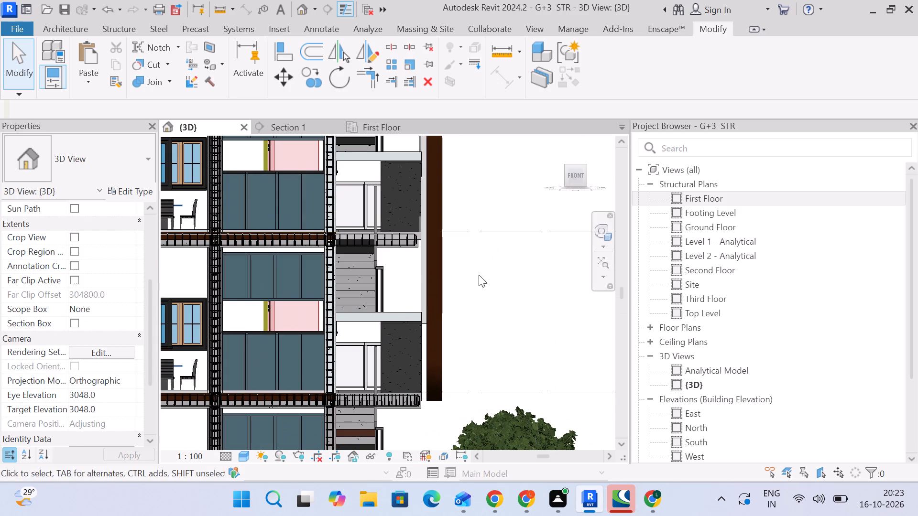
shift+middle_drag(479, 278, 468, 301)
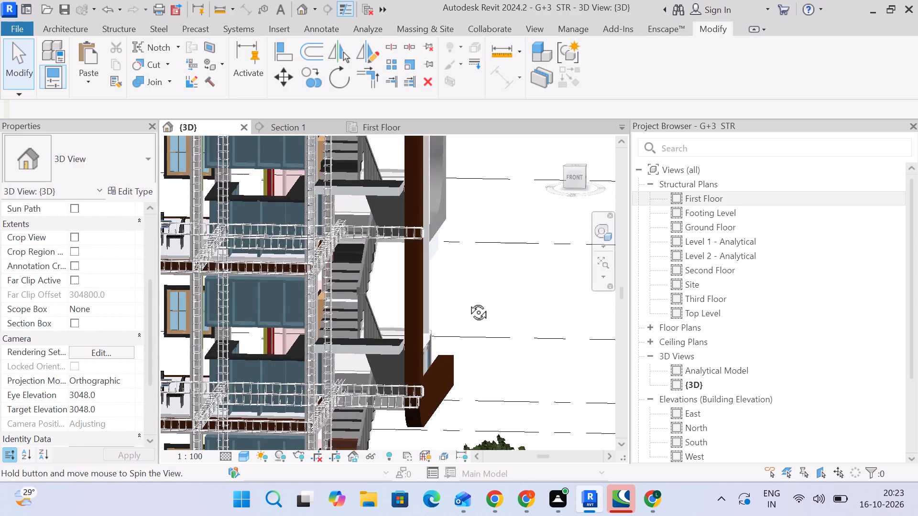
shift+middle_drag(468, 301, 368, 344)
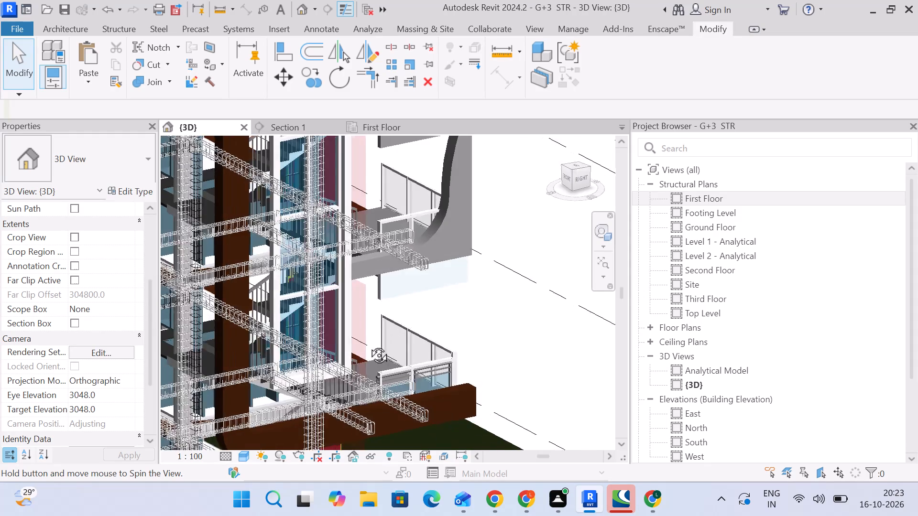
shift+middle_drag(368, 344, 351, 354)
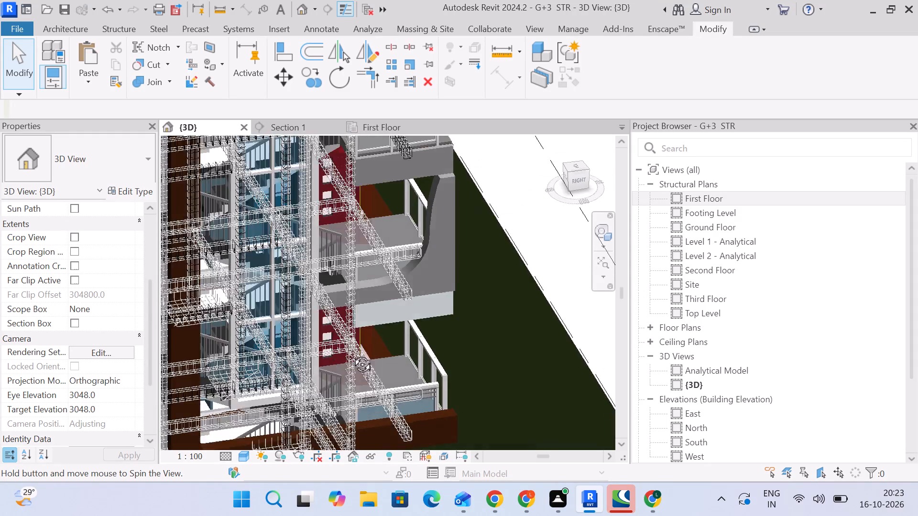
shift+middle_drag(351, 354, 415, 362)
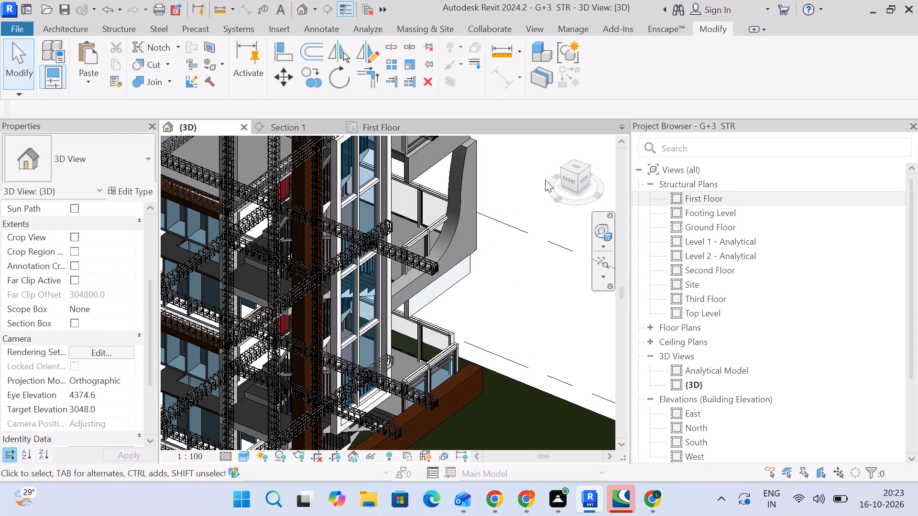
Unload the linked architectural model A ARCH.rvt so that only the structural model is displayed.
click(583, 31)
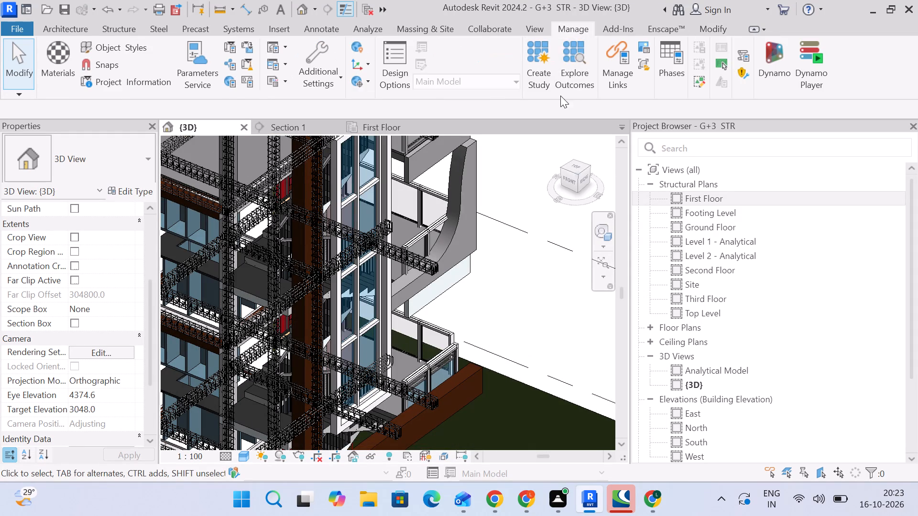
click(609, 77)
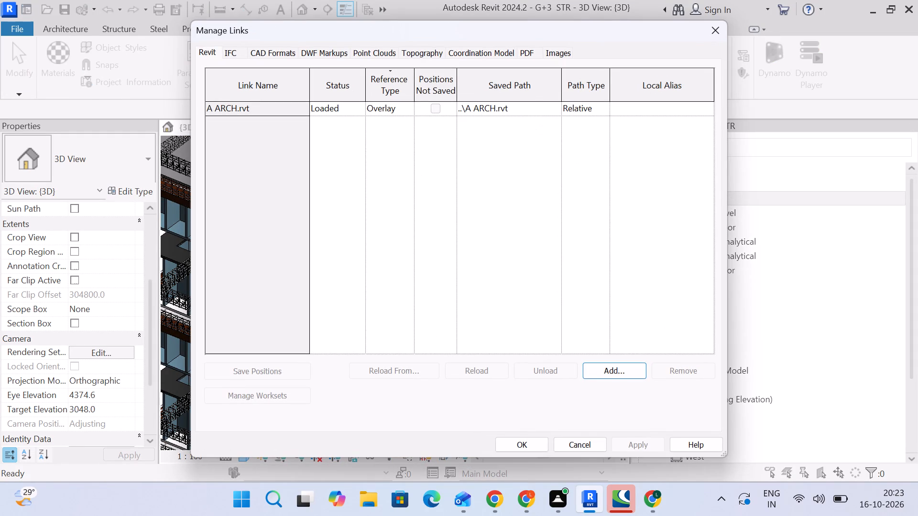
click(307, 101)
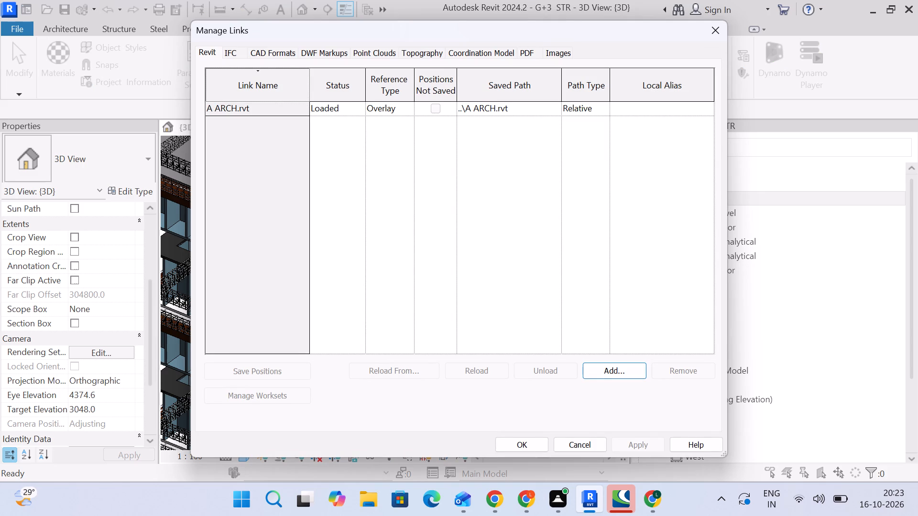
click(268, 115)
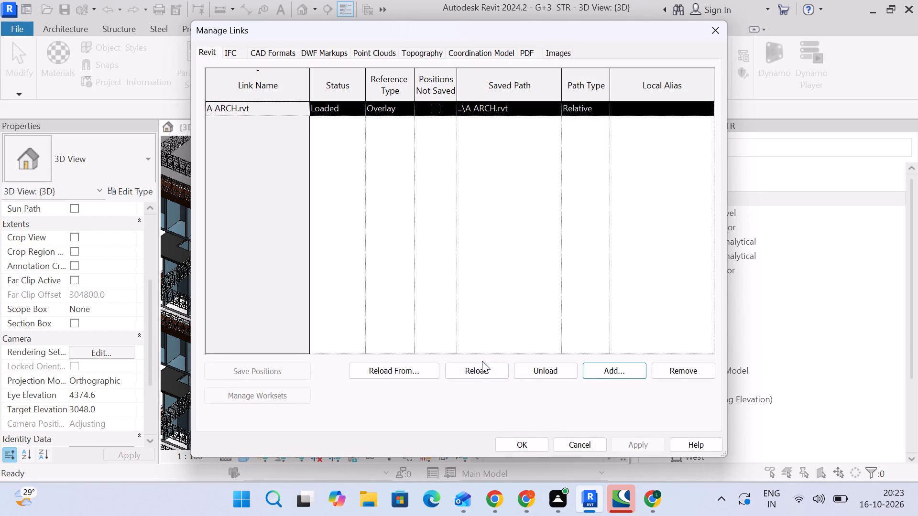
click(532, 370)
click(496, 277)
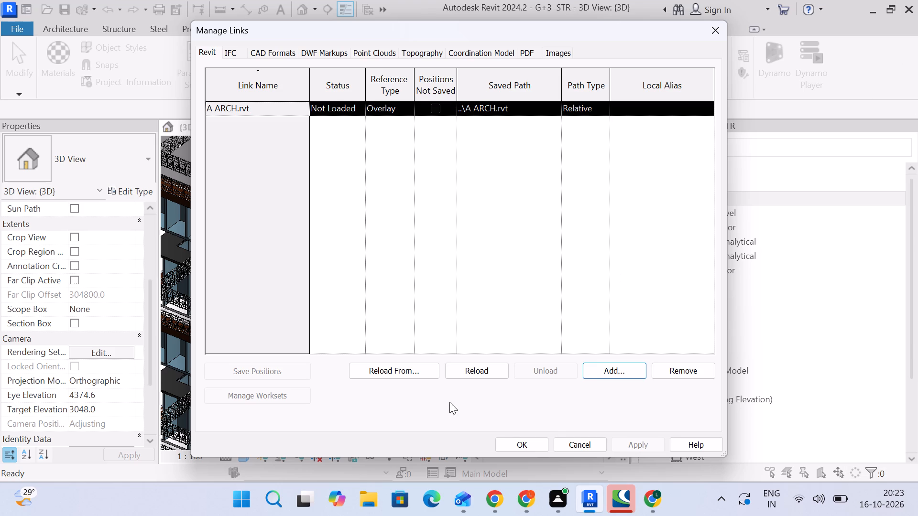
click(519, 443)
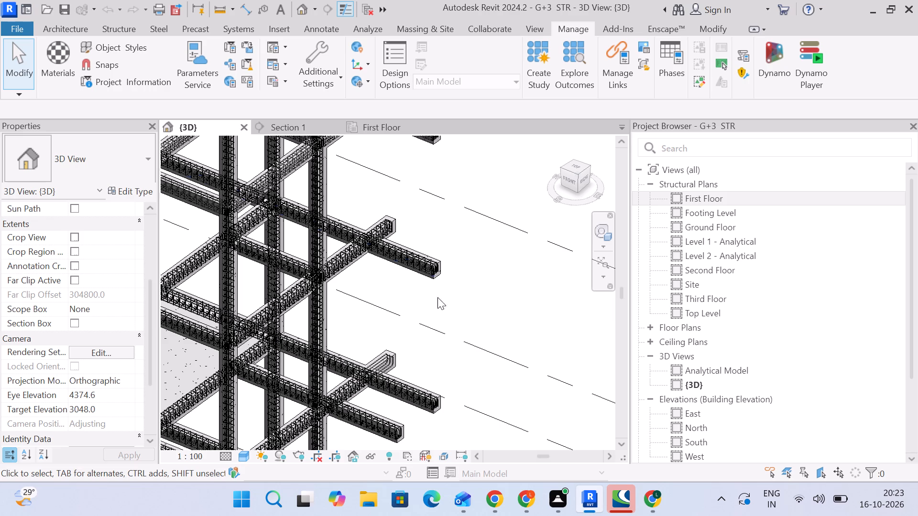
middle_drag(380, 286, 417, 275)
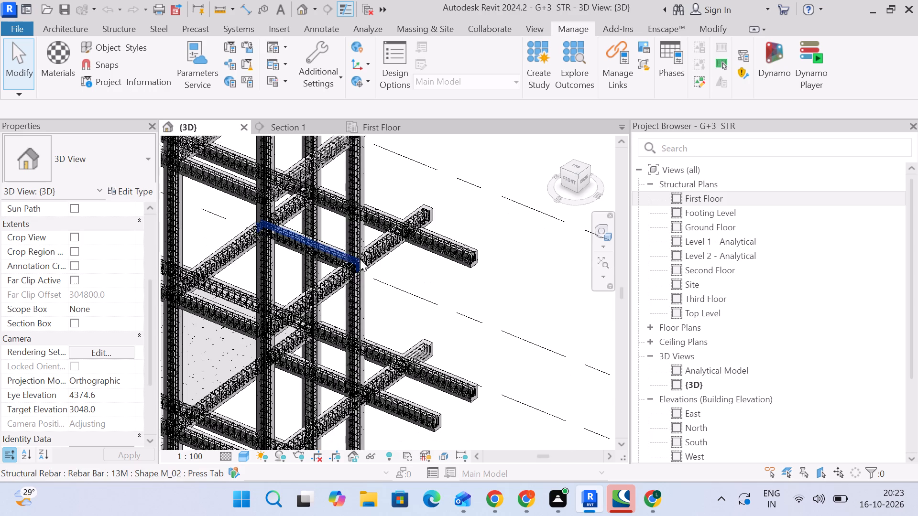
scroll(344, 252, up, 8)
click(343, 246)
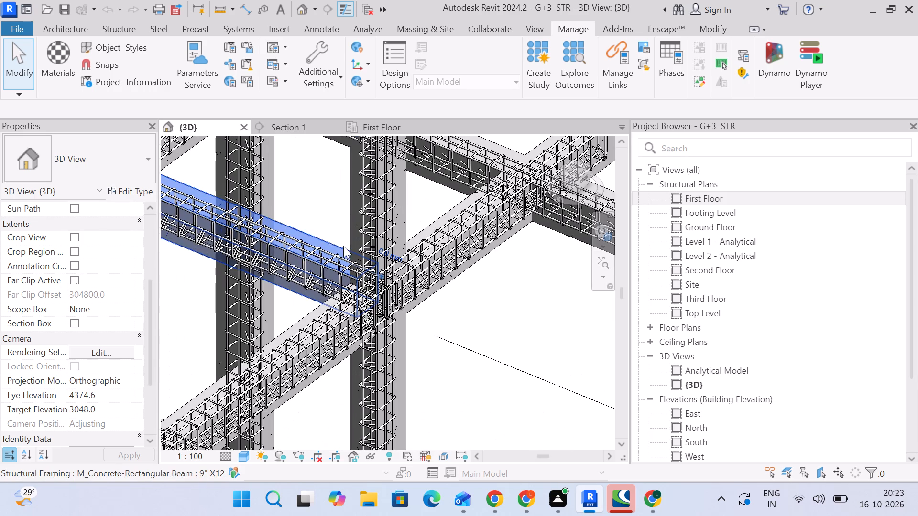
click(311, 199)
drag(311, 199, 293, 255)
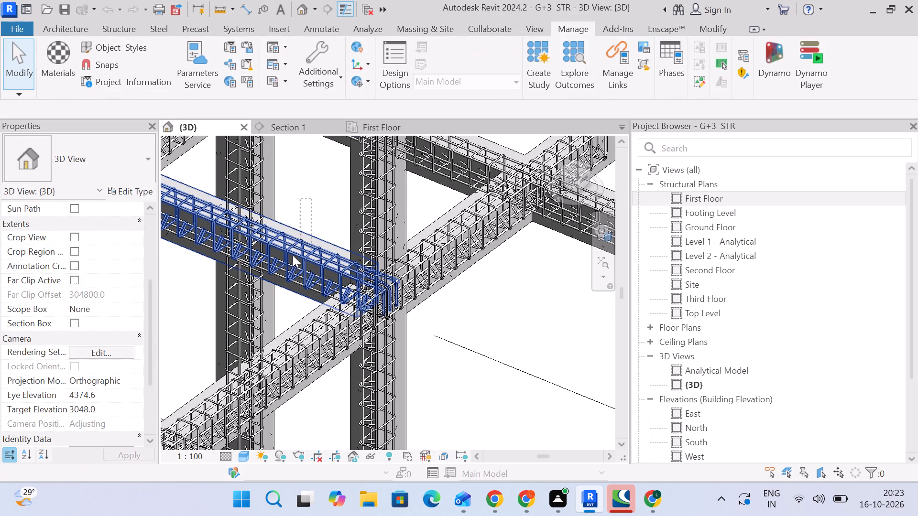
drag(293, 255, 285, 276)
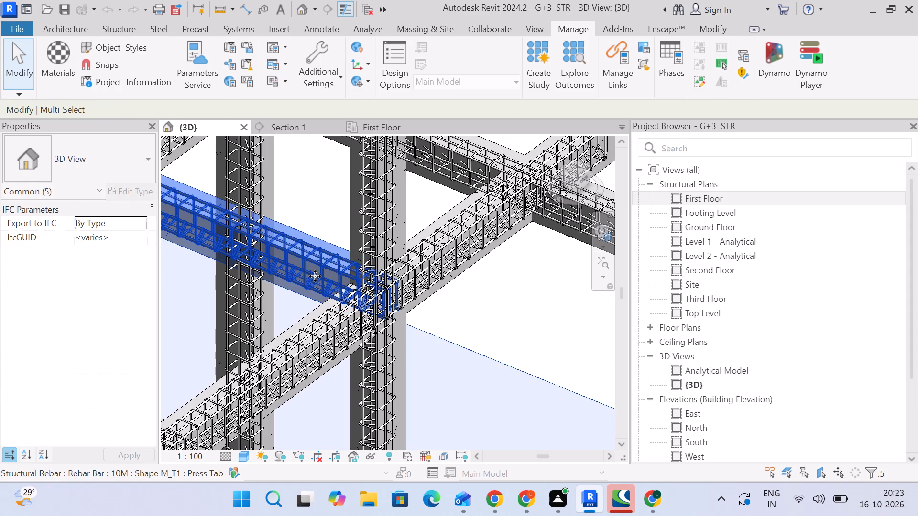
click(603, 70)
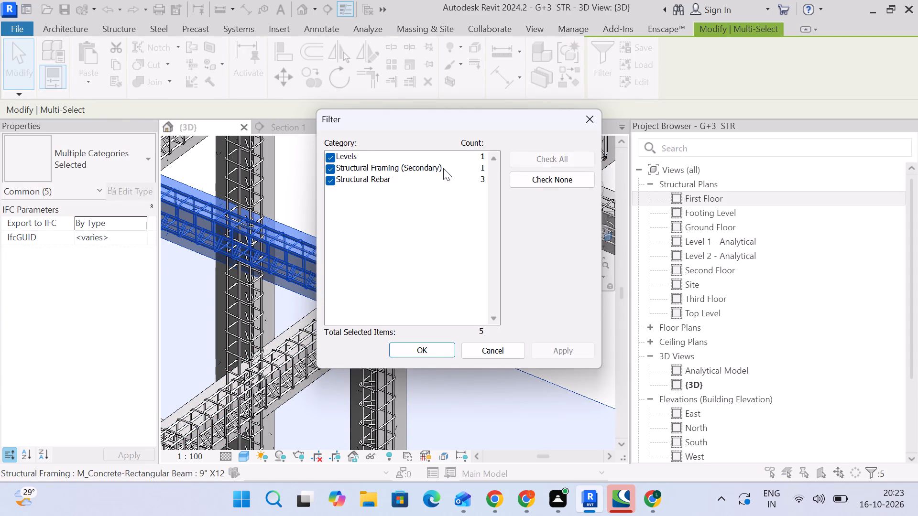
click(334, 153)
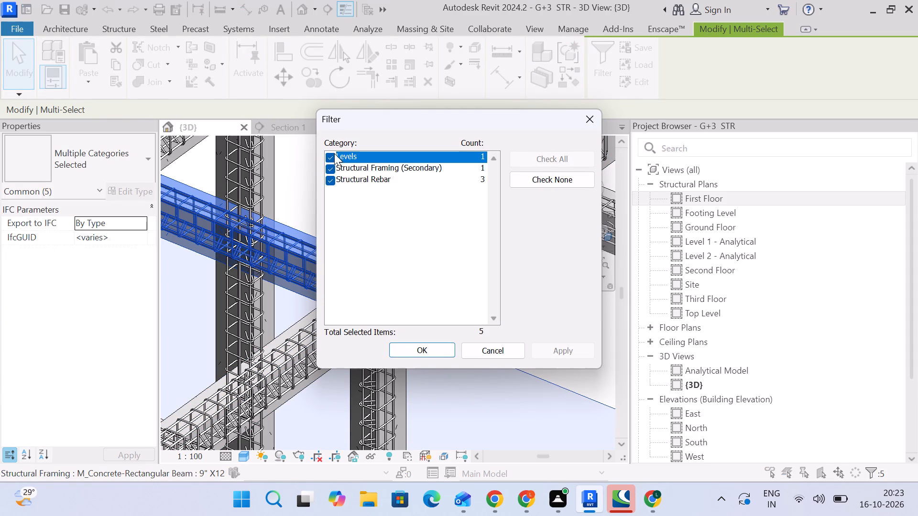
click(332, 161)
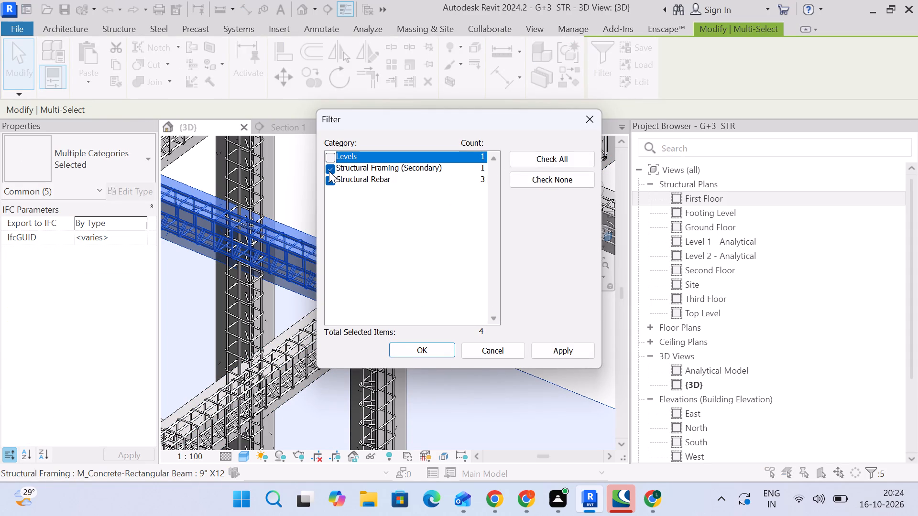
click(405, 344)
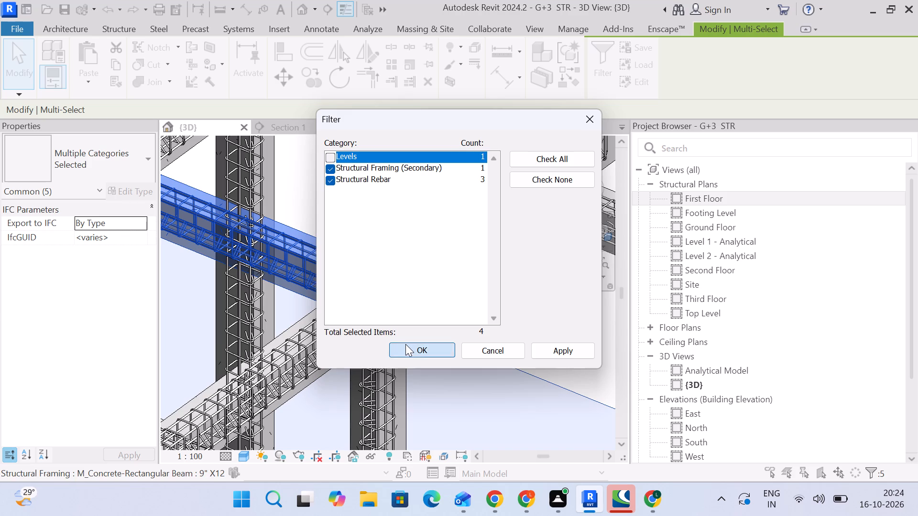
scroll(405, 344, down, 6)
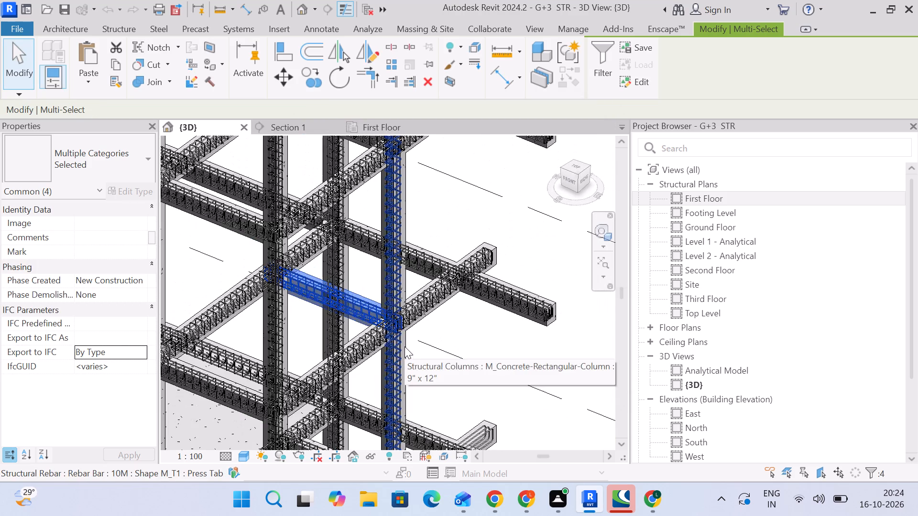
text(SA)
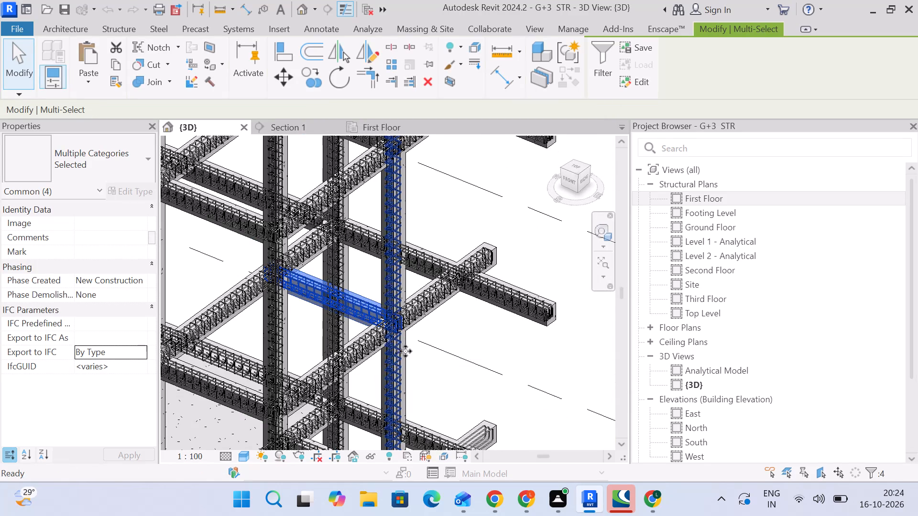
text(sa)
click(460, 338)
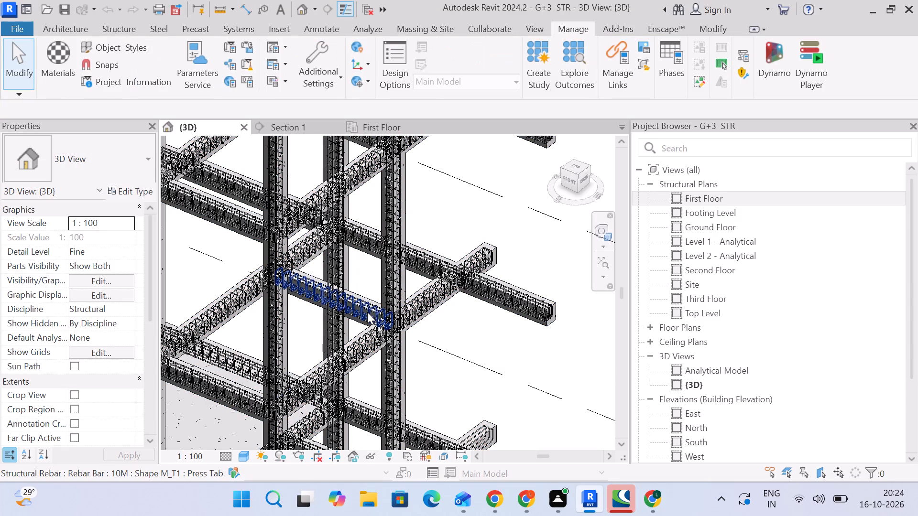
Delete the short 9" X12" Second Floor beam between the staircase-side columns, together with its stirrups and 13M longitudinal bars.
scroll(367, 312, up, 8)
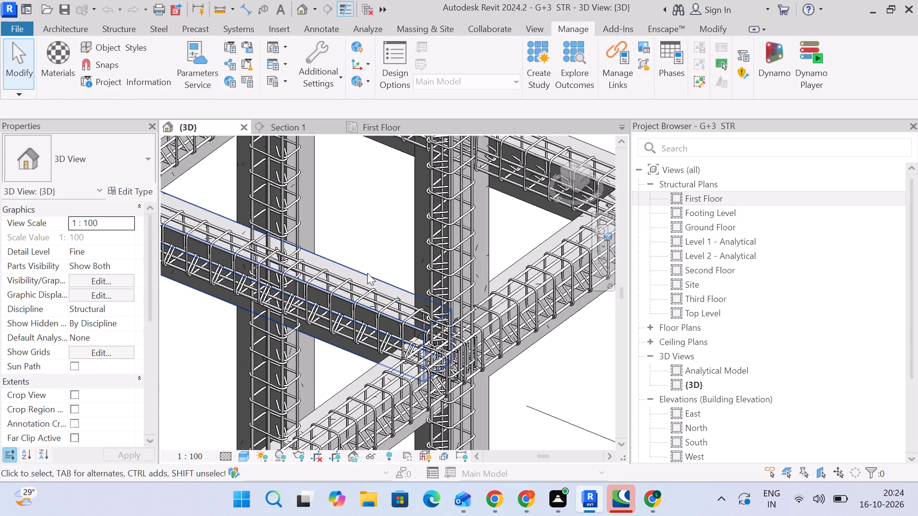
click(367, 273)
scroll(353, 309, up, 8)
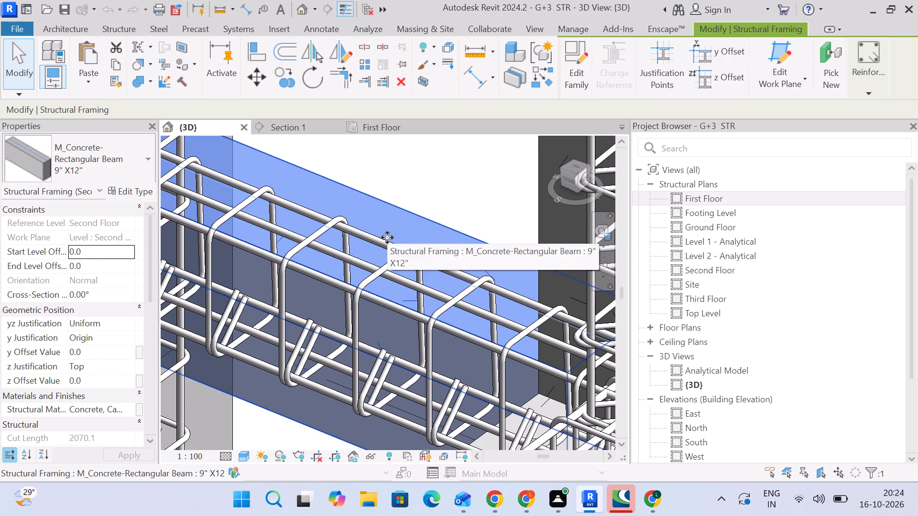
scroll(391, 250, down, 8)
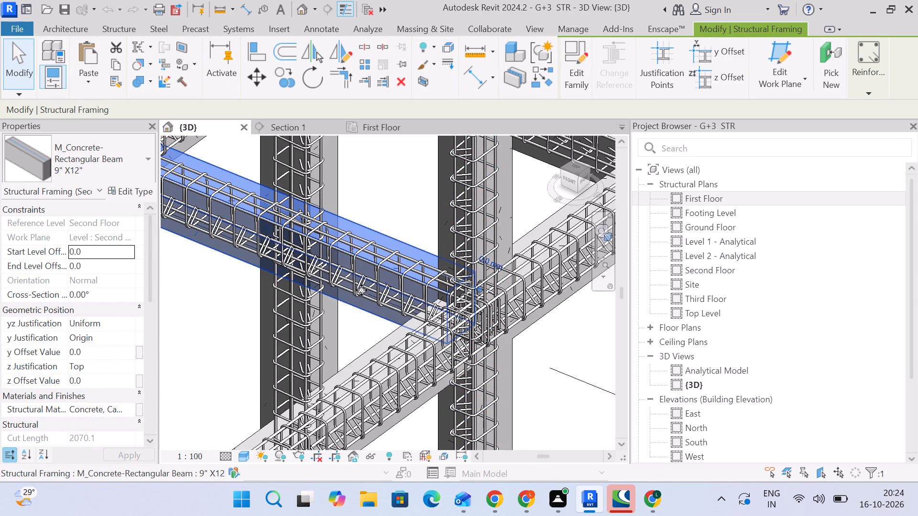
key(Delete)
click(376, 256)
key(Delete)
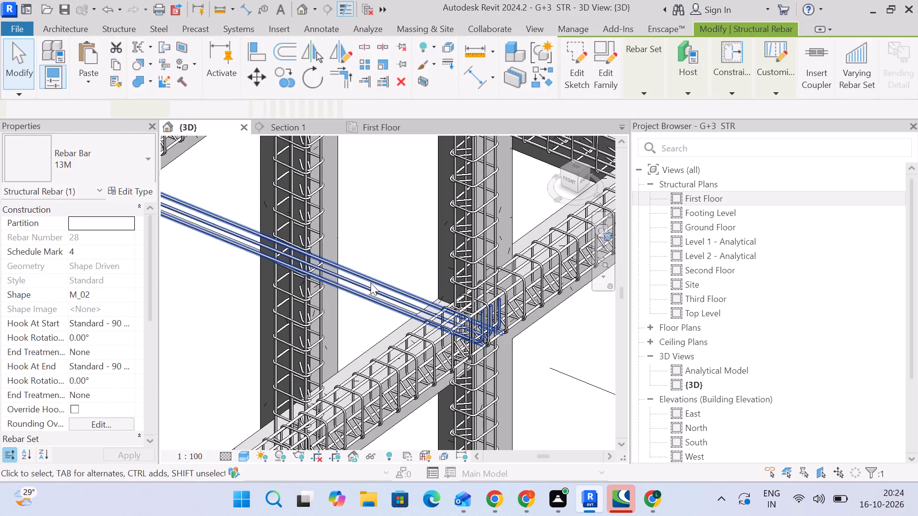
click(370, 283)
key(Delete)
Delete the short 9" X12" Third Floor beam between the staircase-side columns, together with its 10M stirrups and 13M longitudinal bars.
scroll(583, 318, up, 4)
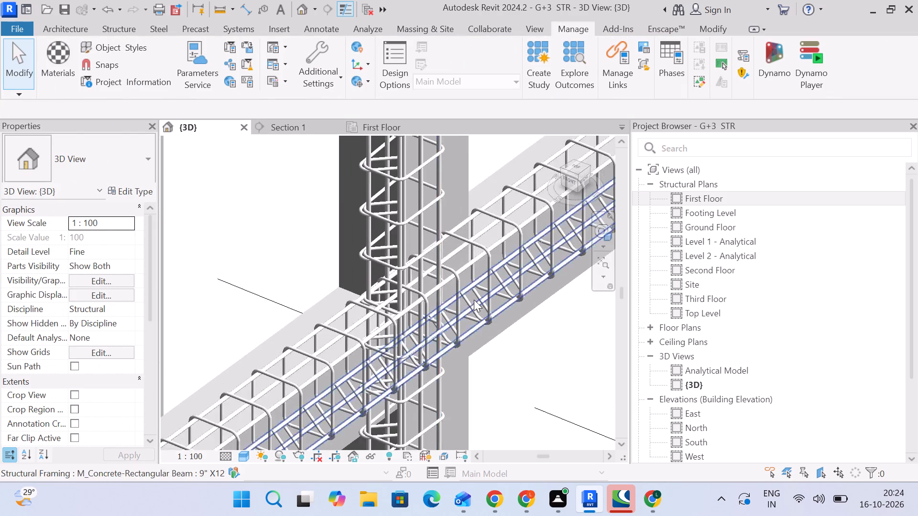
scroll(407, 304, up, 4)
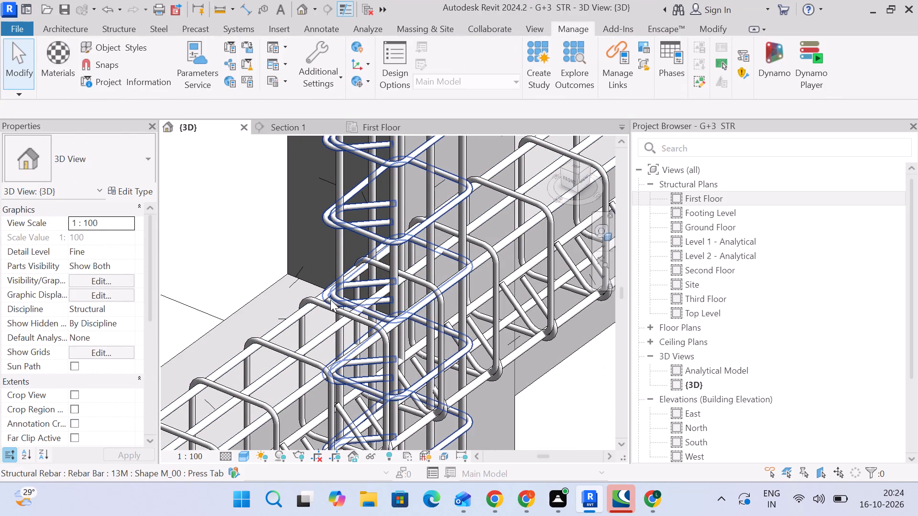
scroll(330, 300, down, 14)
middle_drag(221, 236, 240, 259)
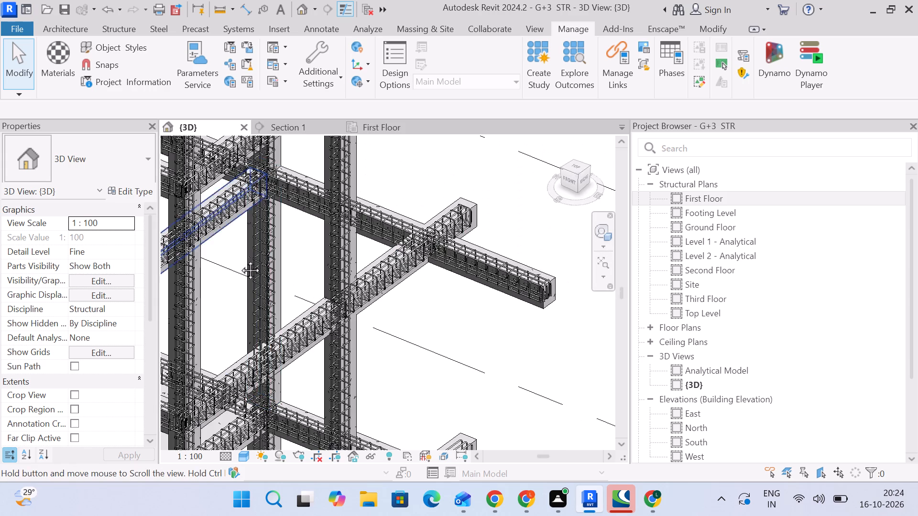
middle_drag(240, 259, 295, 307)
scroll(295, 307, up, 4)
scroll(216, 284, up, 9)
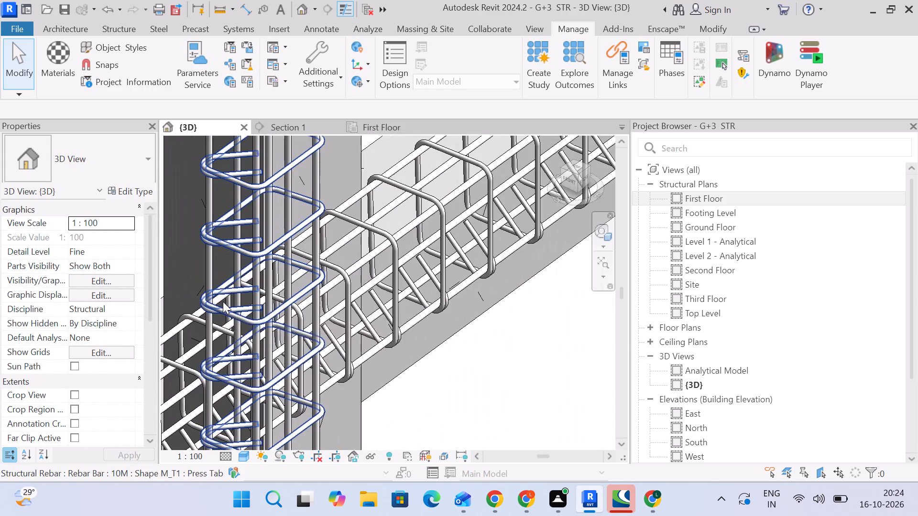
scroll(253, 307, down, 12)
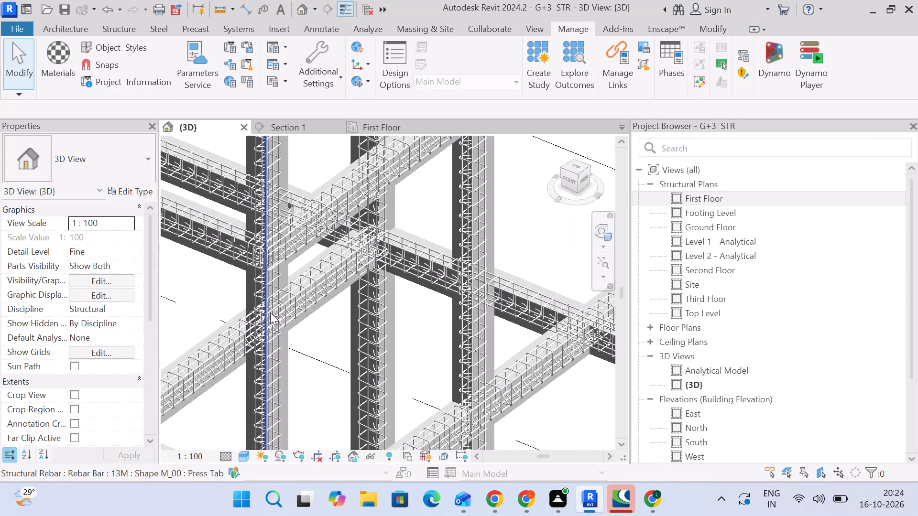
scroll(270, 312, down, 3)
middle_drag(273, 319, 285, 366)
scroll(285, 366, up, 1)
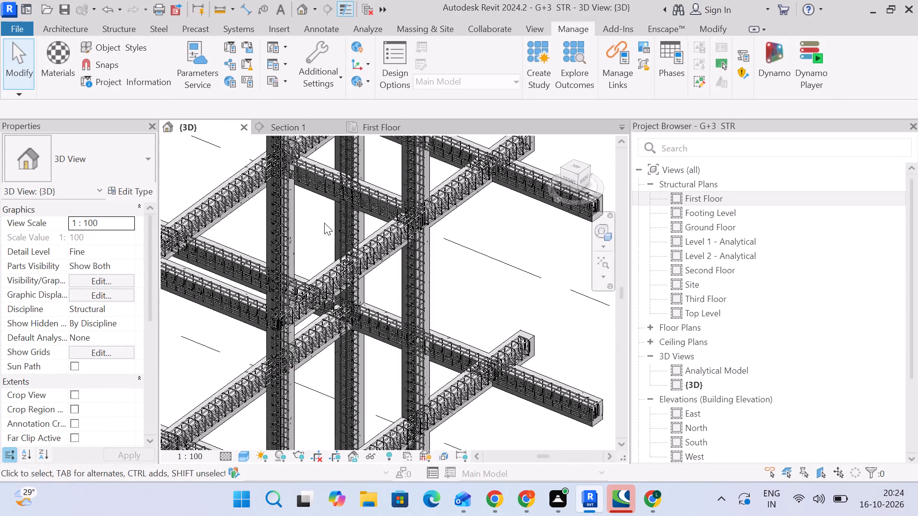
middle_drag(327, 237, 327, 359)
scroll(327, 359, up, 1)
scroll(327, 318, up, 8)
click(318, 301)
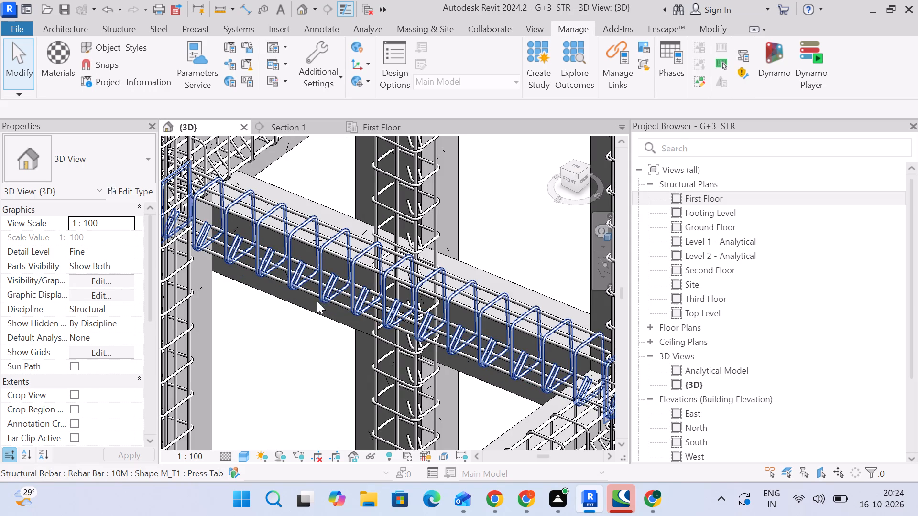
click(313, 316)
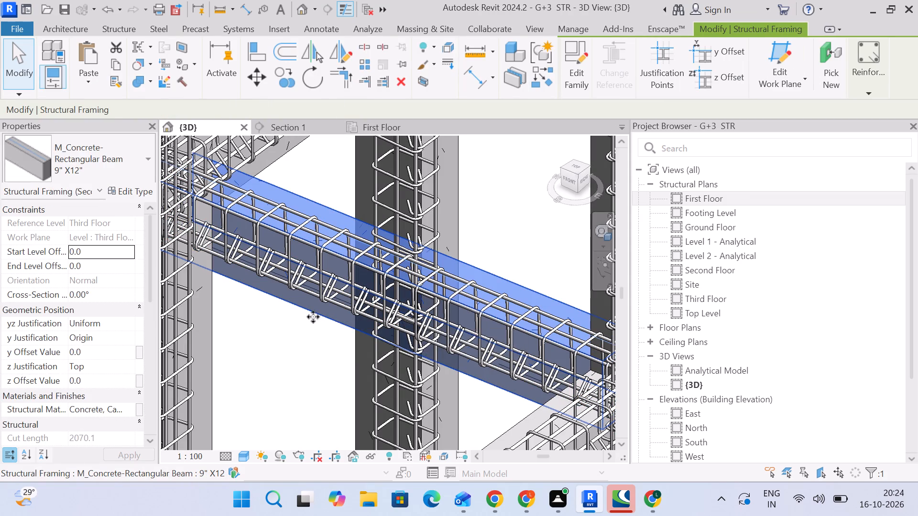
key(Delete)
click(314, 296)
key(Delete)
click(319, 240)
key(Delete)
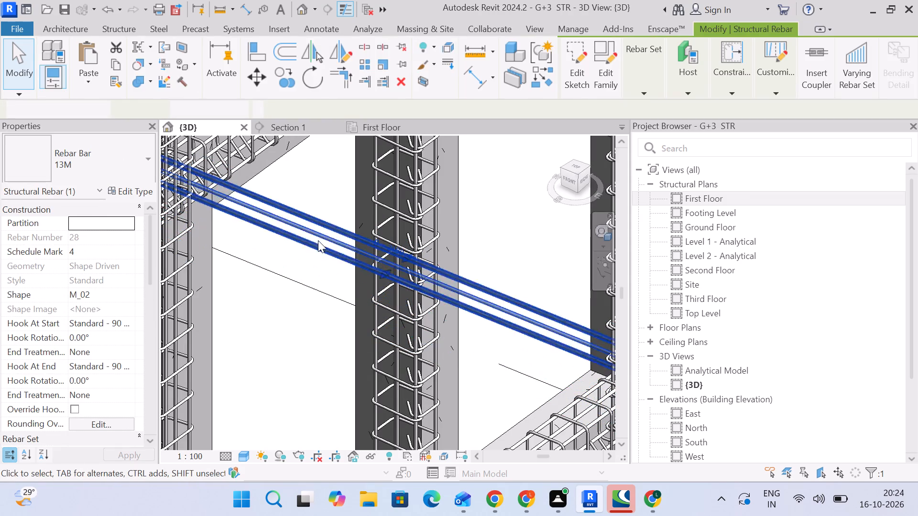
Examine the staircase-side beams and reinforcement cages in the 3D view, from the uppermost level down to the Ground Floor.
scroll(319, 251, down, 4)
middle_drag(317, 260, 287, 482)
scroll(317, 293, down, 3)
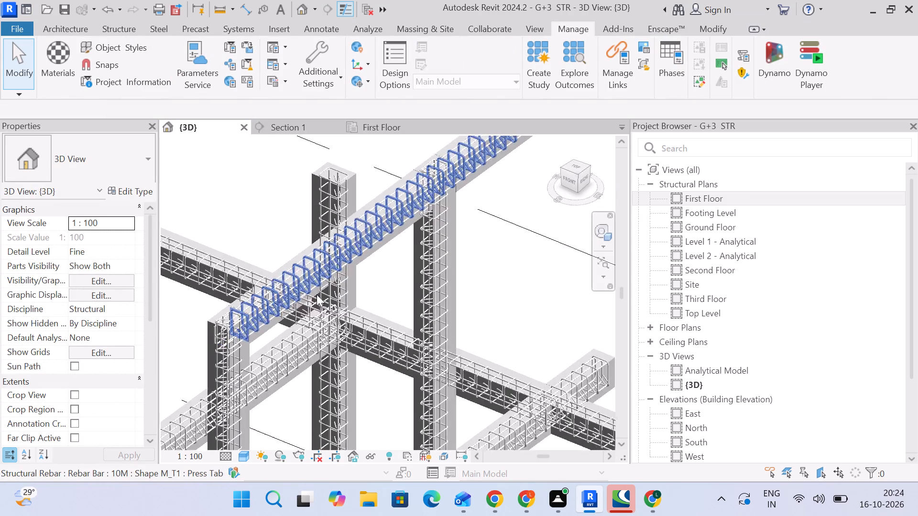
scroll(328, 326, down, 3)
middle_drag(328, 330, 351, 222)
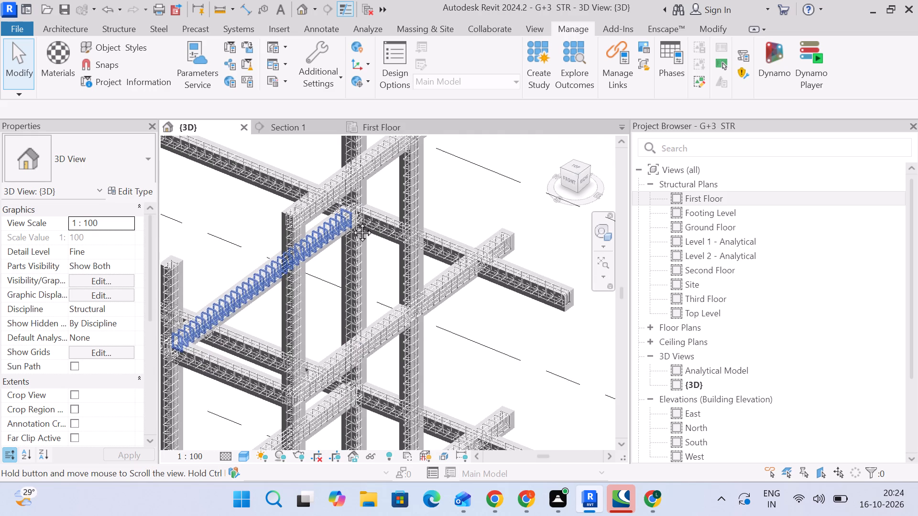
middle_drag(351, 222, 388, 161)
middle_drag(371, 312, 369, 149)
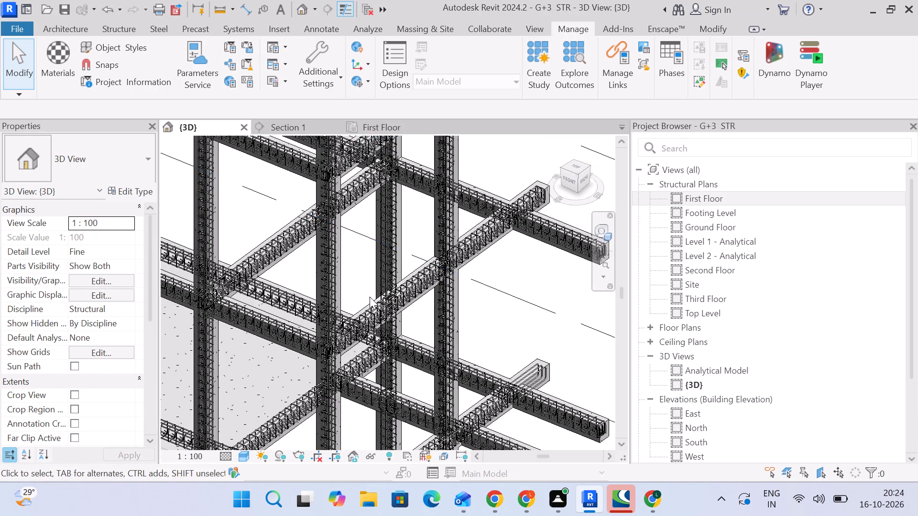
middle_drag(370, 297, 338, 150)
middle_drag(368, 294, 372, 181)
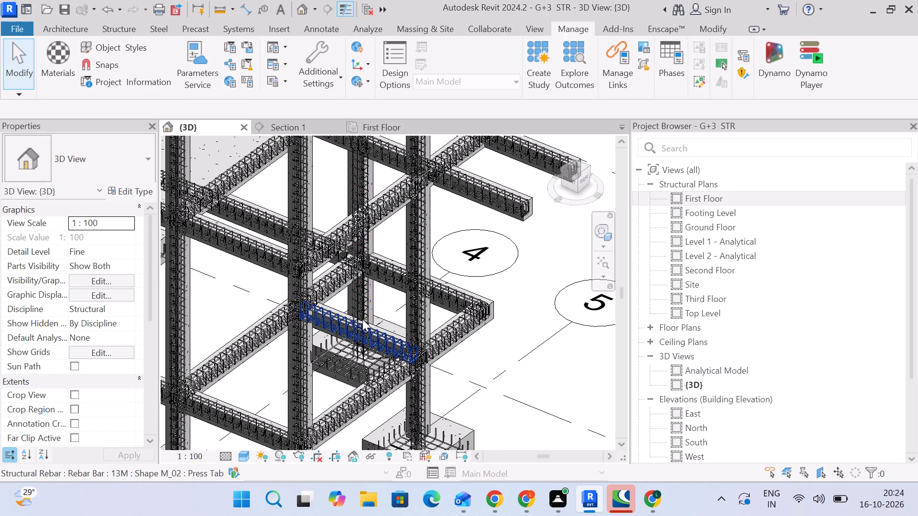
scroll(366, 320, up, 4)
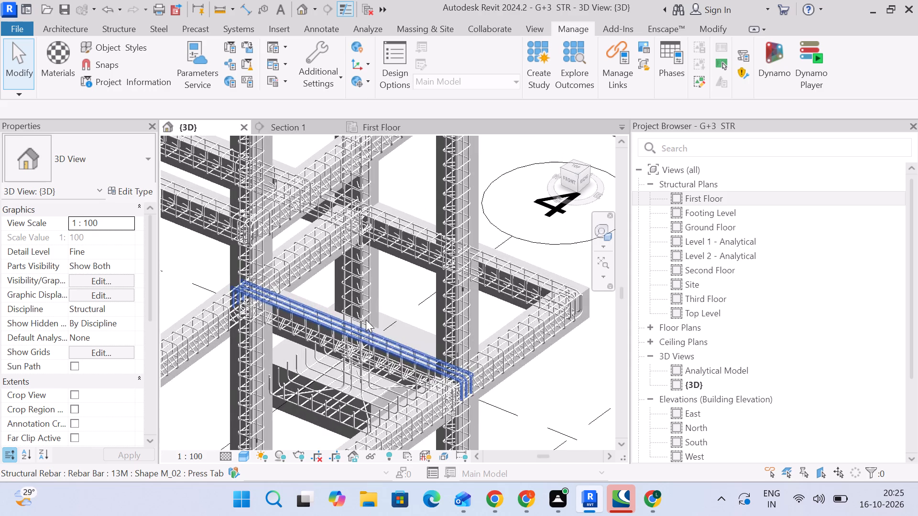
scroll(366, 320, down, 6)
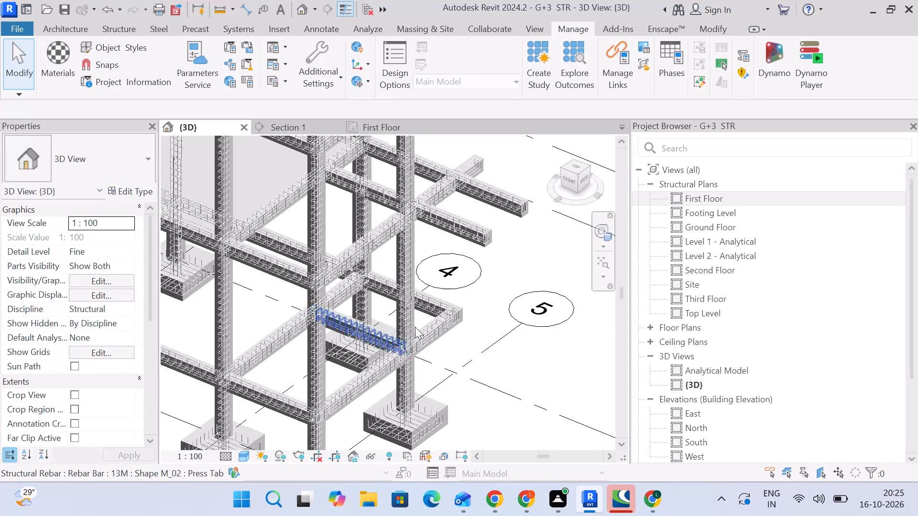
middle_drag(486, 314, 469, 374)
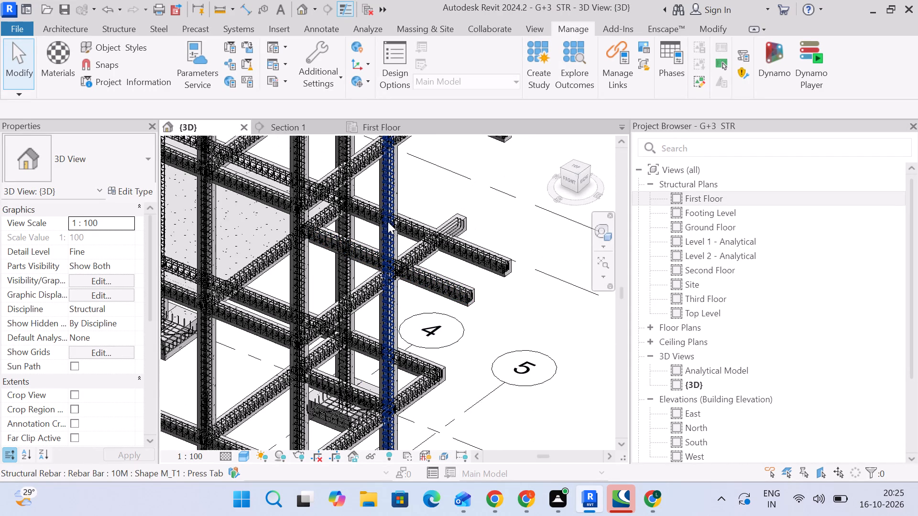
In Section 1, copy the First Floor intermediate staircase beam with its reinforcement, pasting it aligned to the Second Floor and Third Floor levels.
click(281, 129)
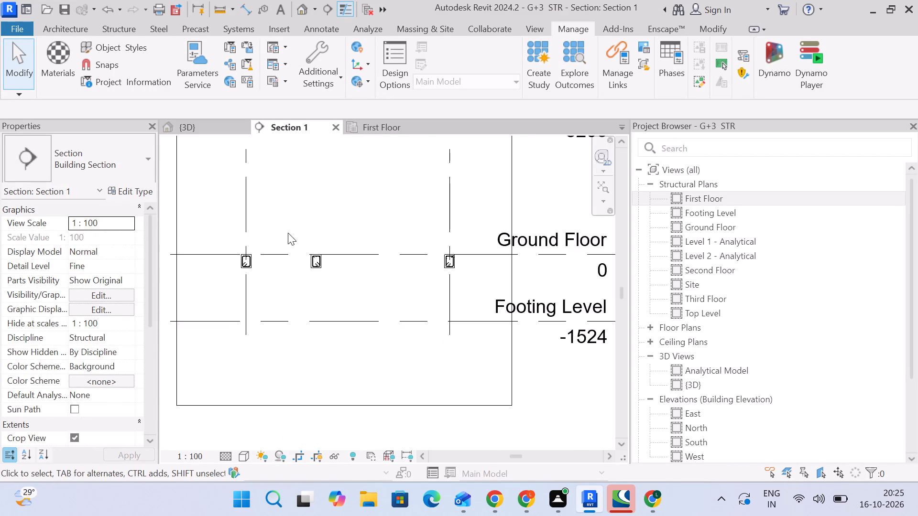
drag(288, 235, 353, 295)
scroll(357, 294, down, 8)
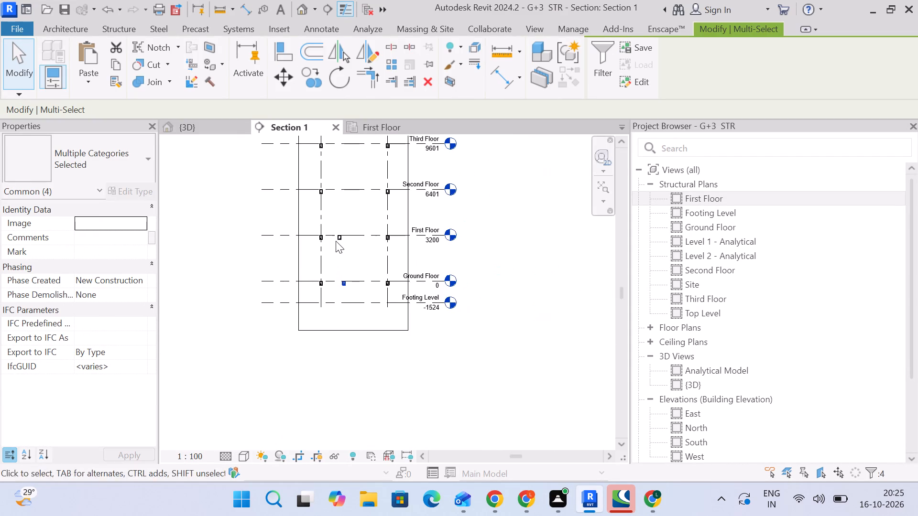
scroll(338, 247, up, 2)
click(348, 266)
drag(331, 207, 348, 261)
scroll(347, 229, up, 3)
middle_drag(346, 294, 361, 350)
scroll(369, 346, down, 2)
scroll(376, 305, down, 1)
middle_drag(374, 286, 367, 372)
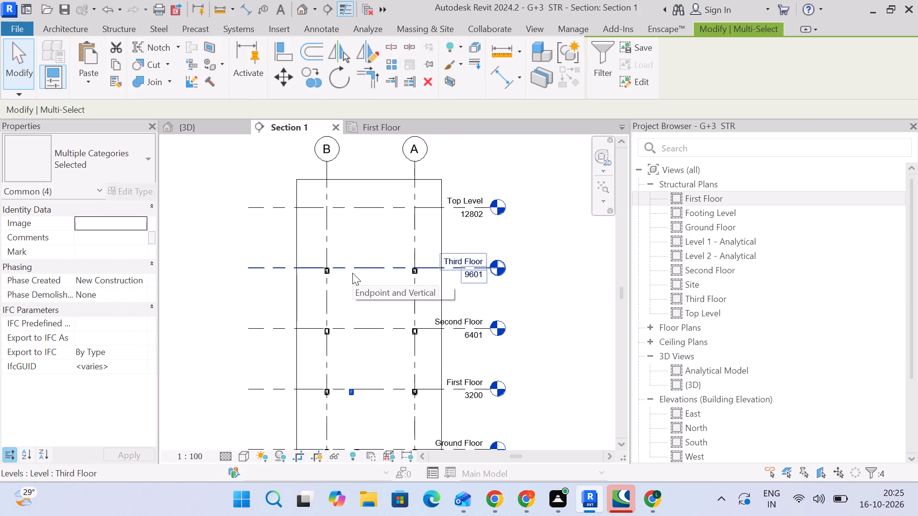
click(120, 66)
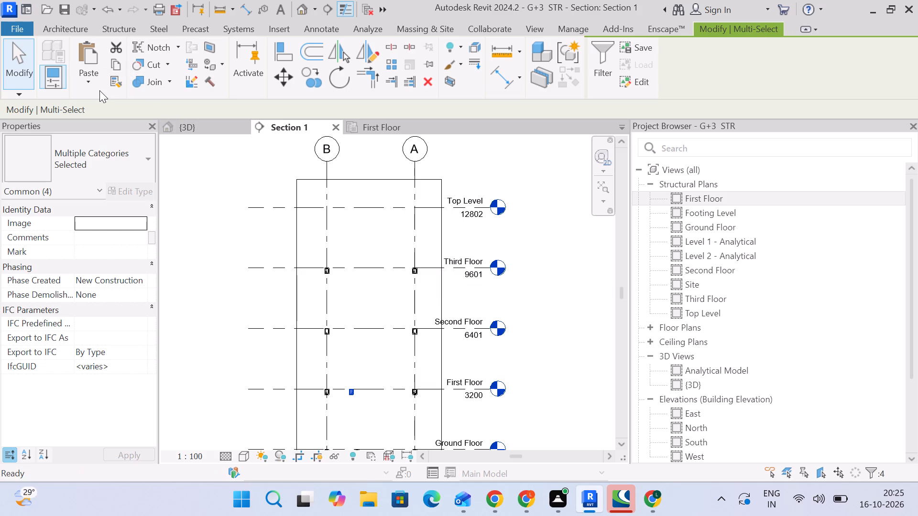
click(99, 90)
click(99, 86)
click(128, 134)
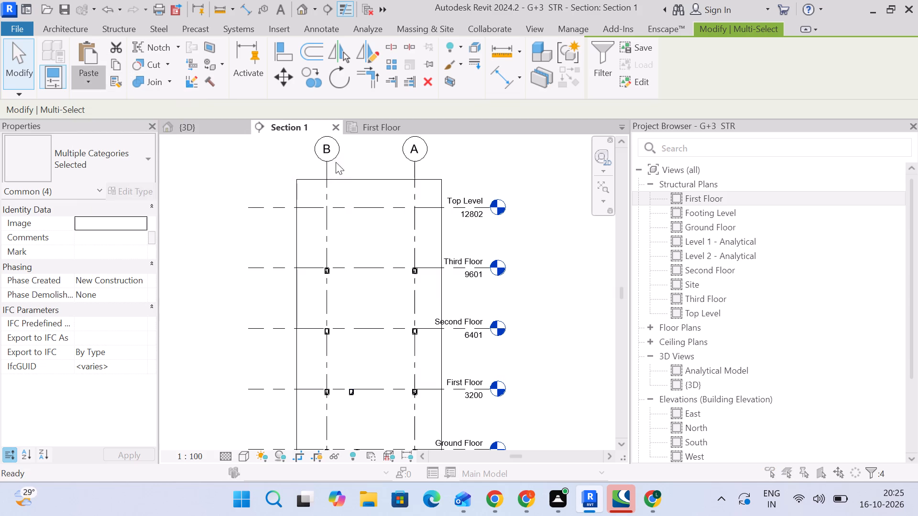
click(361, 183)
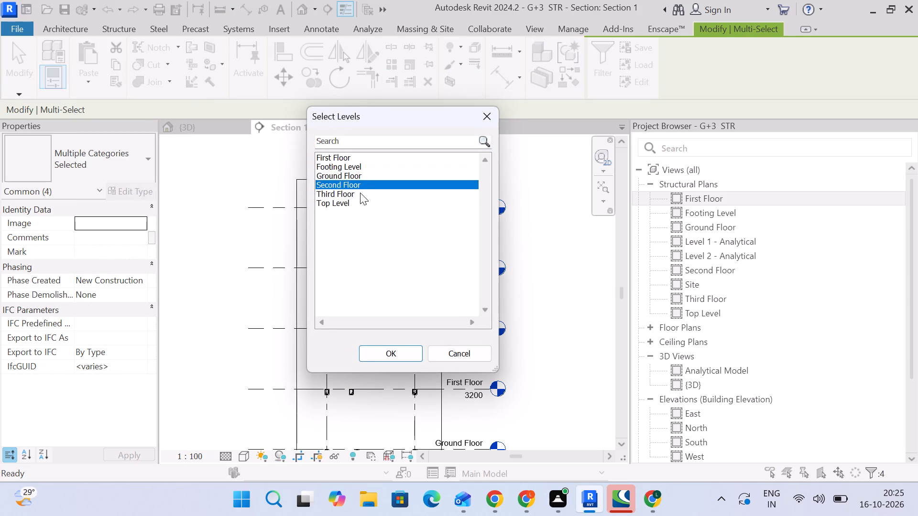
ctrl+click(360, 193)
click(392, 358)
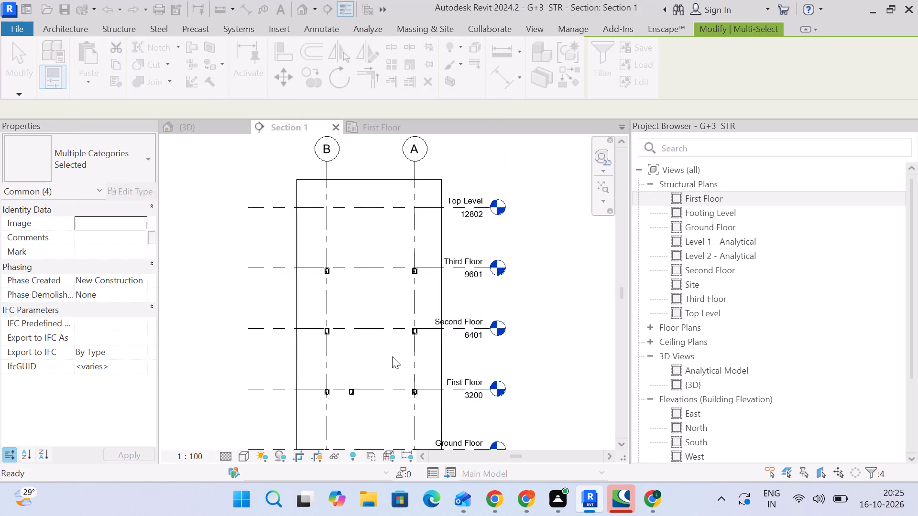
scroll(359, 278, up, 2)
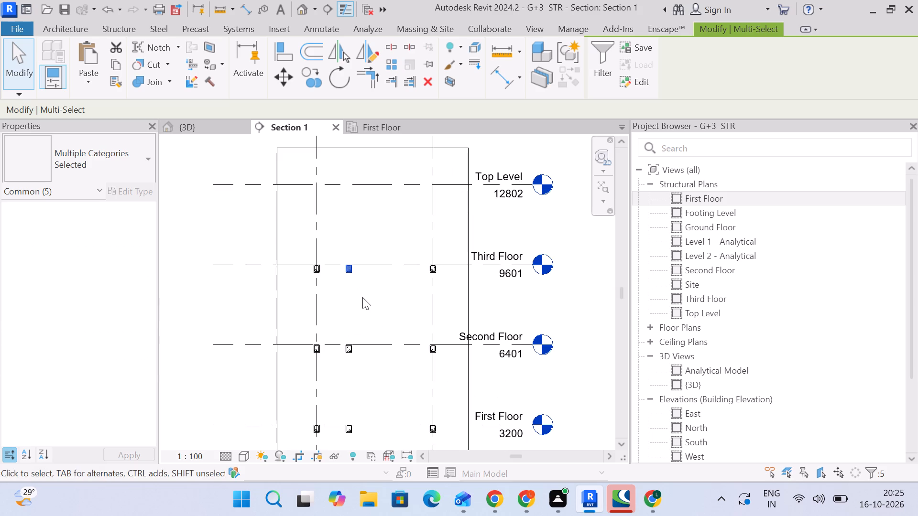
click(366, 301)
Examine how the intermediate beams line up between the Second Floor, First Floor and Ground Floor in Section 1.
middle_drag(370, 331, 367, 247)
middle_drag(354, 361, 364, 292)
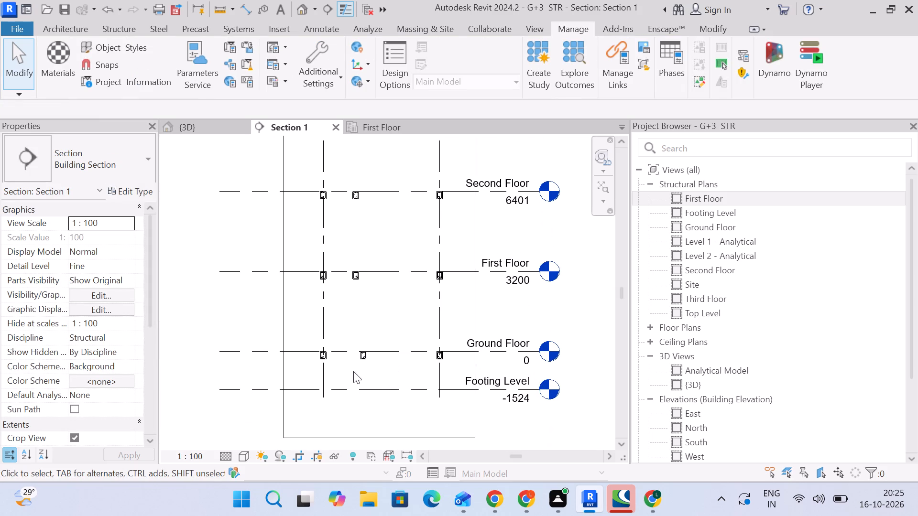
scroll(363, 363, up, 12)
scroll(365, 358, down, 4)
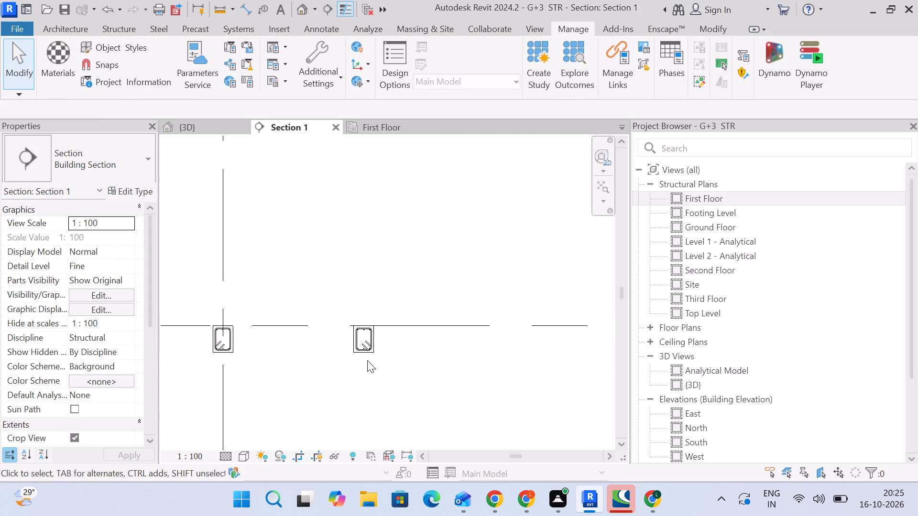
scroll(367, 360, down, 4)
middle_drag(367, 365, 339, 348)
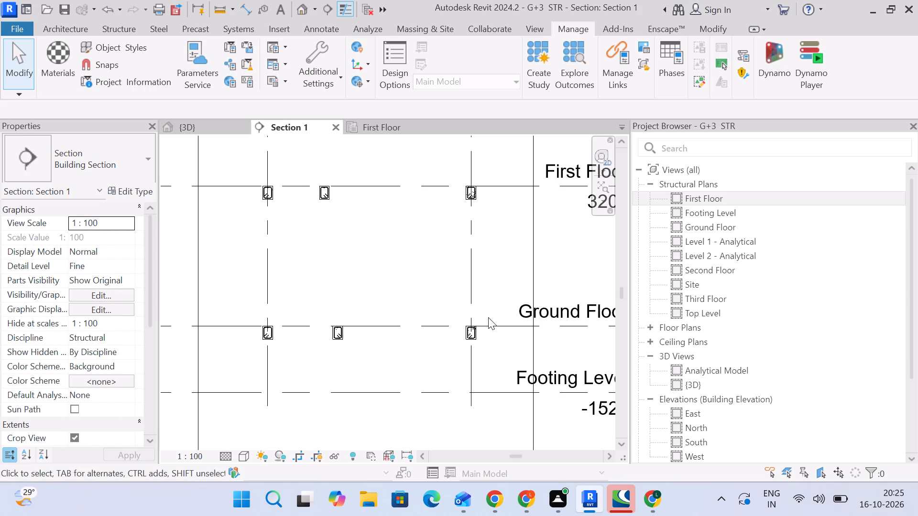
Examine the copied intermediate beams and the staircase-side framing around grids 4 and 5 in the 3D view from several angles.
click(219, 126)
scroll(340, 314, down, 3)
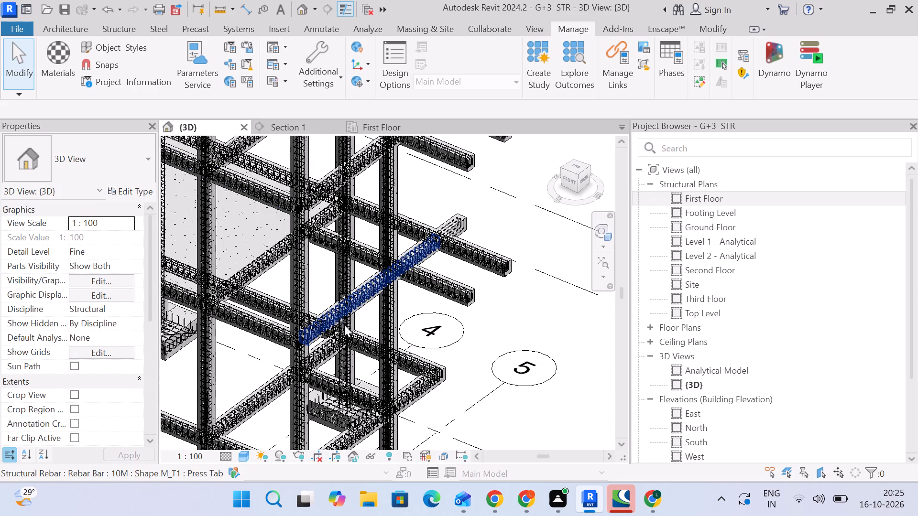
scroll(533, 388, down, 2)
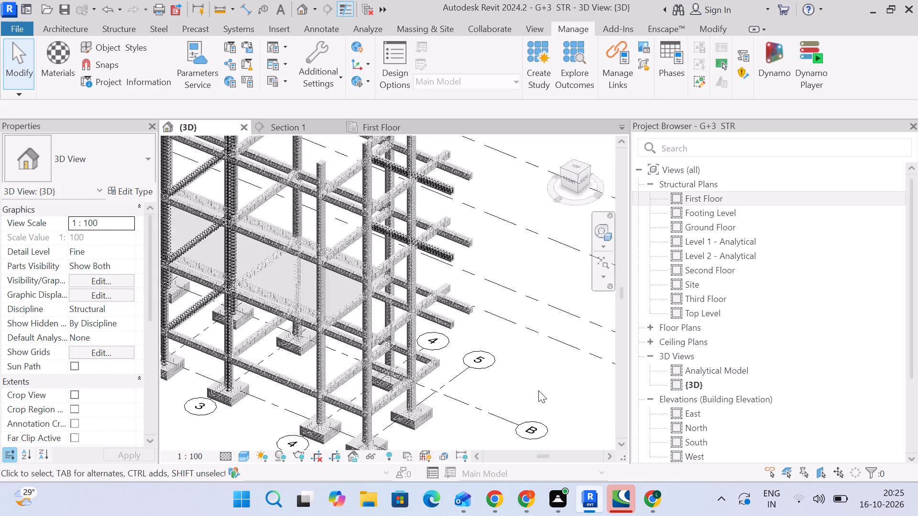
middle_drag(538, 390, 465, 325)
scroll(465, 325, down, 2)
shift+middle_drag(465, 325, 402, 331)
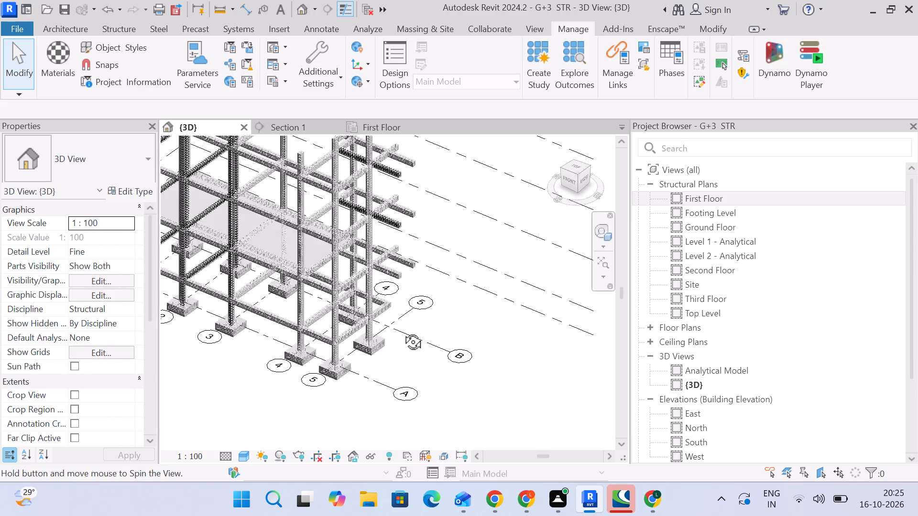
shift+middle_drag(402, 331, 493, 364)
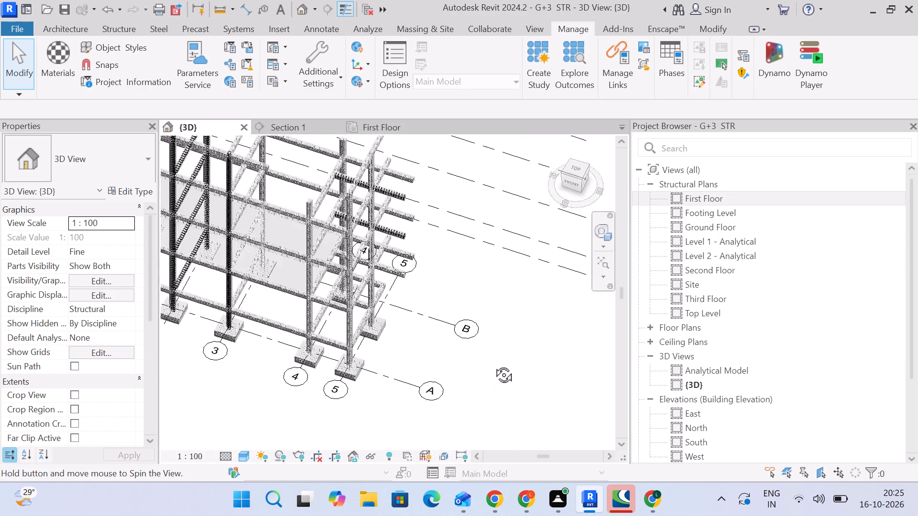
shift+middle_drag(493, 364, 456, 319)
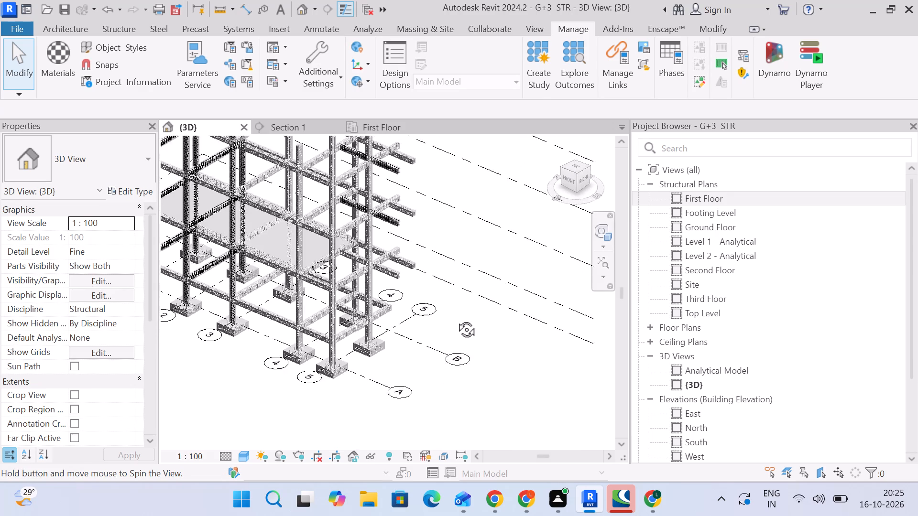
shift+middle_drag(456, 319, 442, 326)
scroll(316, 299, up, 4)
scroll(356, 239, up, 1)
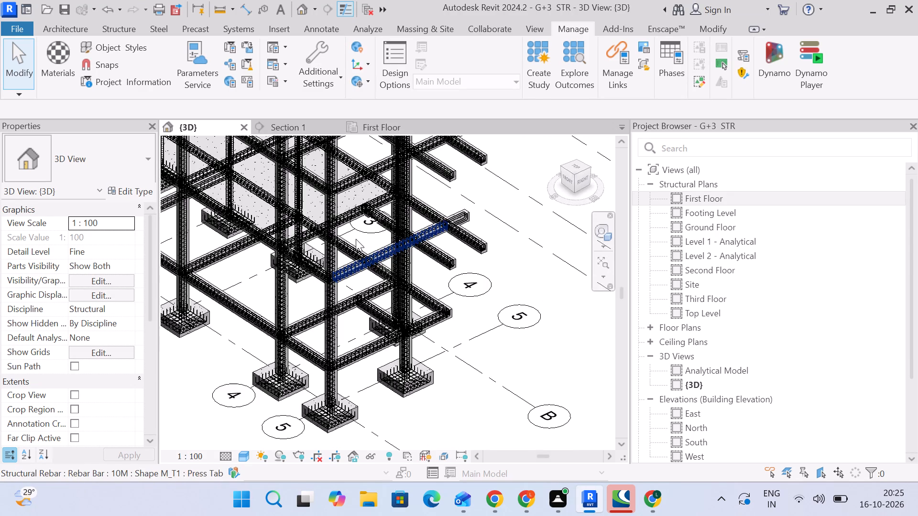
middle_drag(389, 244, 393, 262)
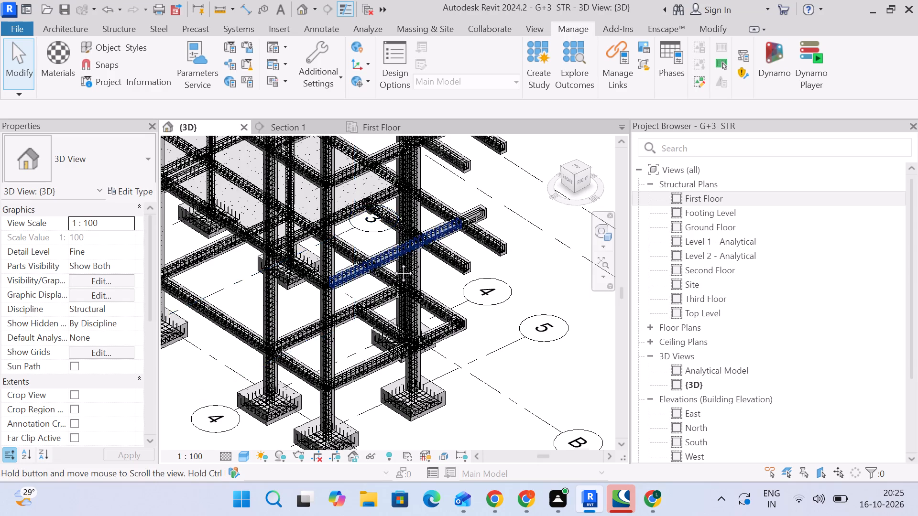
middle_drag(393, 262, 395, 276)
scroll(375, 269, up, 2)
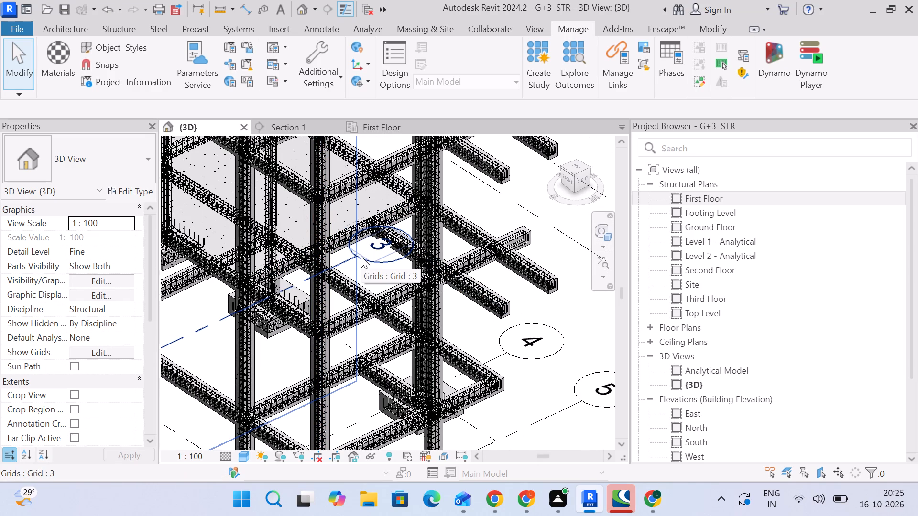
Reload the linked architectural model A ARCH.rvt so it shows alongside the structural reinforcement.
scroll(322, 255, up, 3)
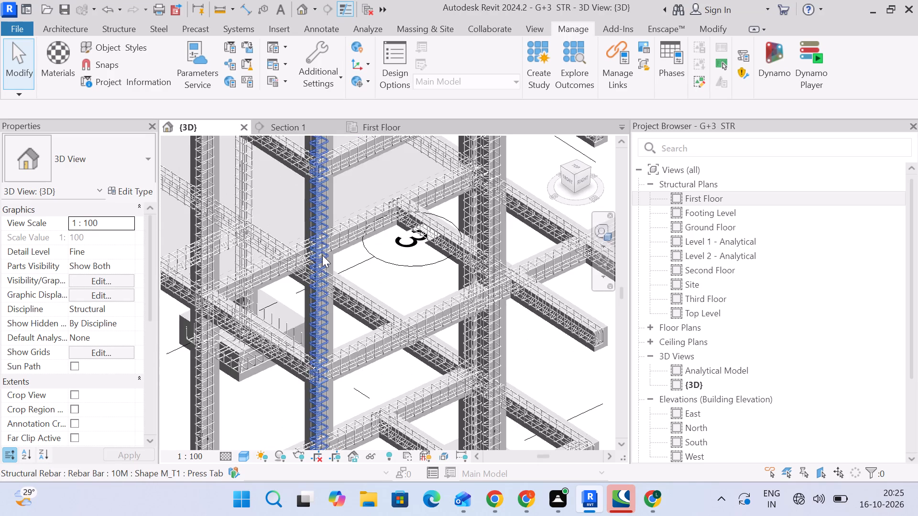
scroll(322, 255, up, 3)
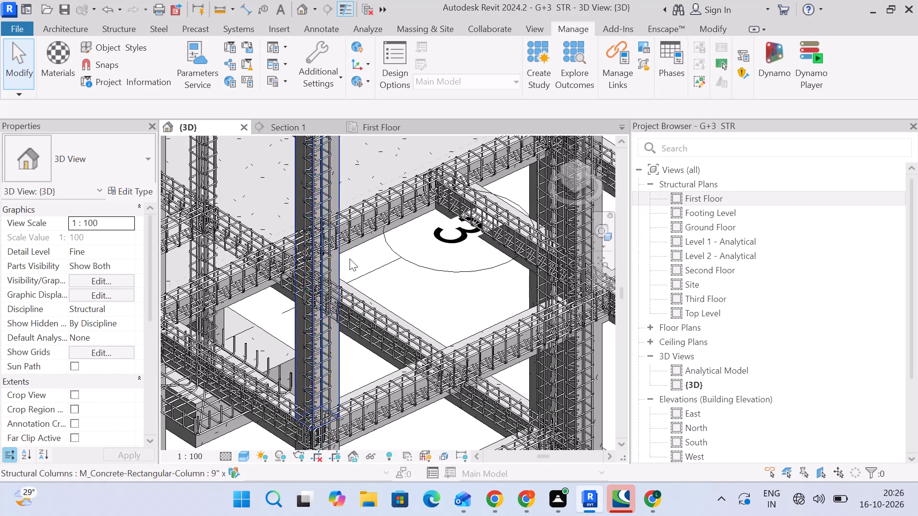
scroll(374, 263, down, 2)
middle_drag(457, 308, 430, 301)
scroll(428, 295, down, 1)
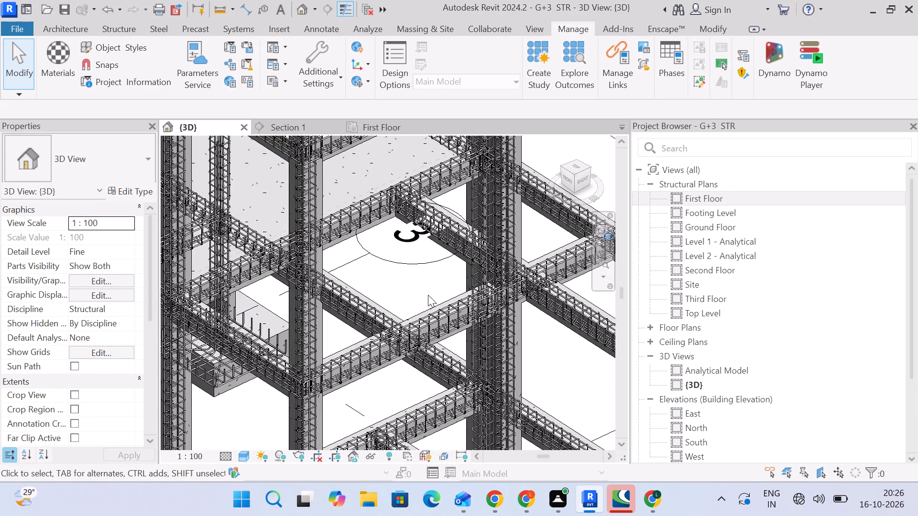
scroll(428, 295, down, 2)
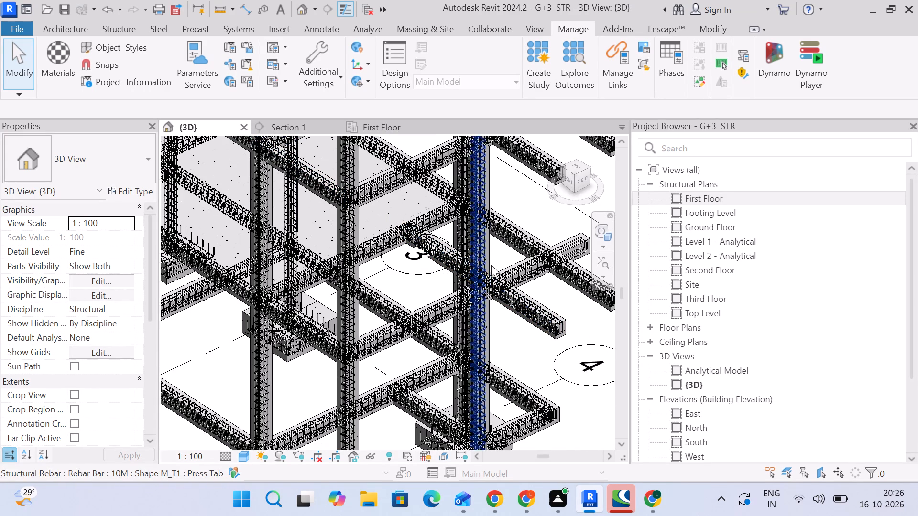
click(607, 80)
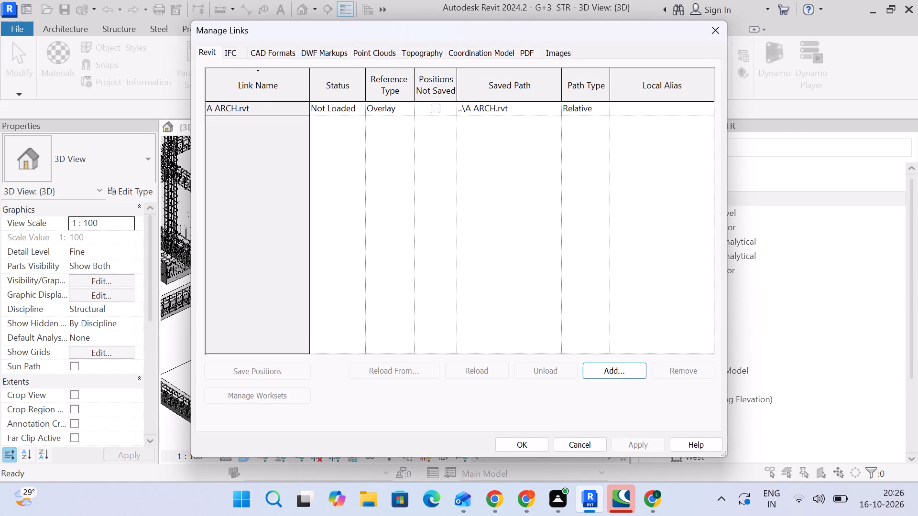
click(297, 108)
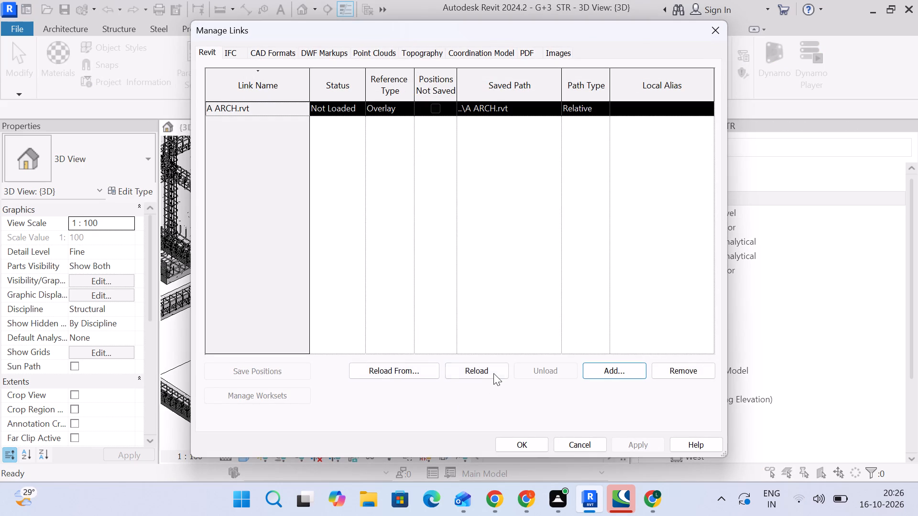
click(494, 371)
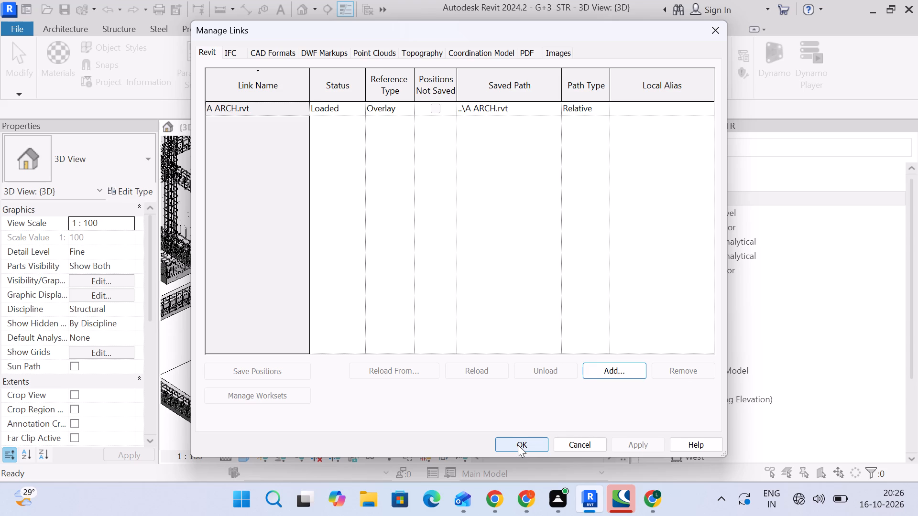
click(518, 445)
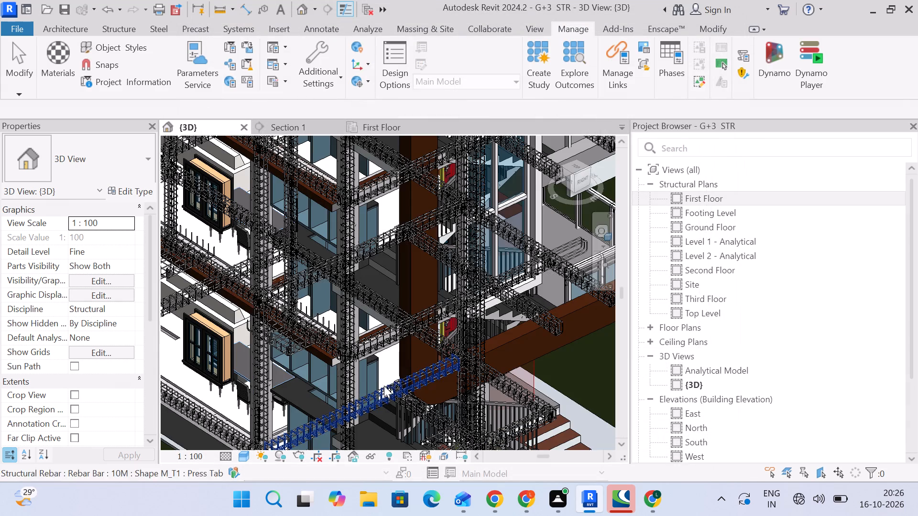
Examine the staircase flights and mid-landing of the linked architectural model against the reinforced beams, from the front of the 3D view.
scroll(367, 353, down, 3)
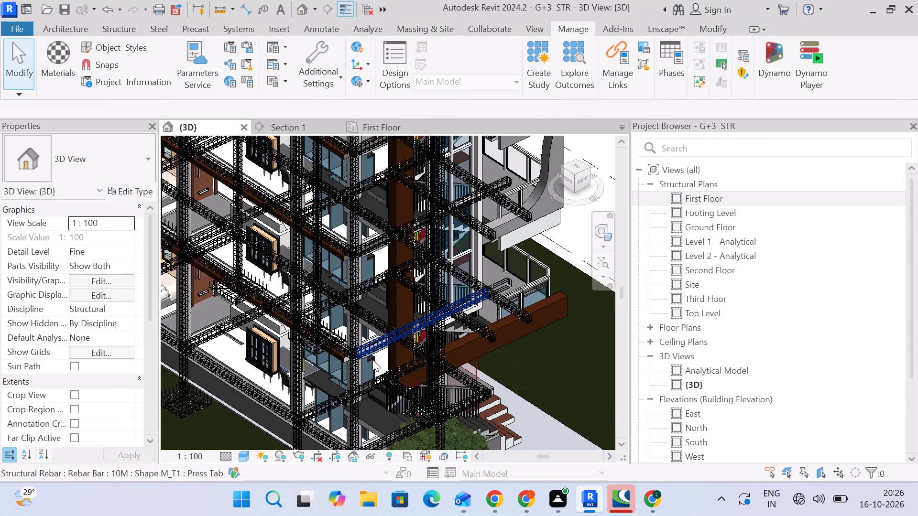
shift+middle_drag(372, 359, 493, 289)
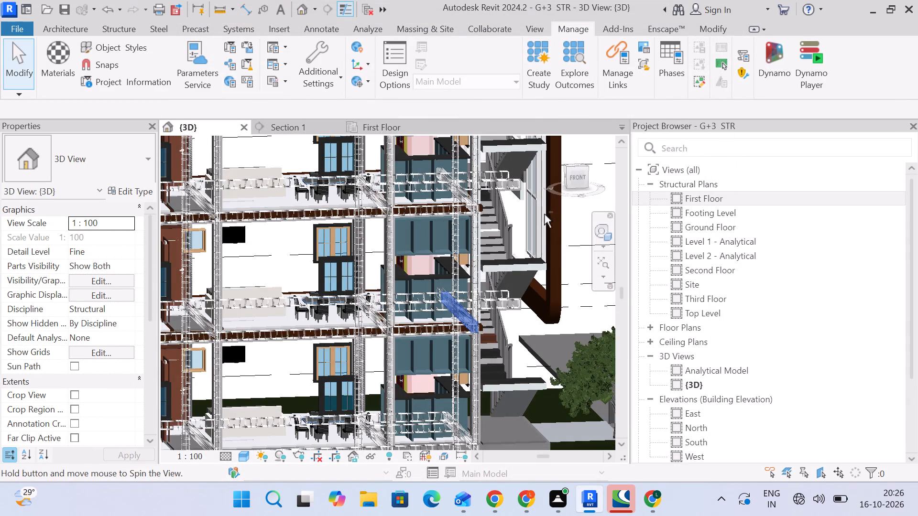
click(579, 181)
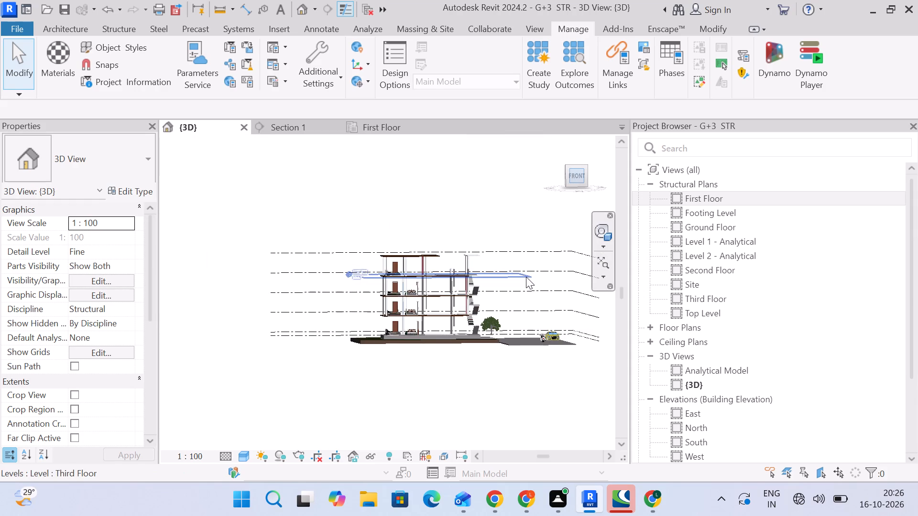
scroll(482, 301, up, 2)
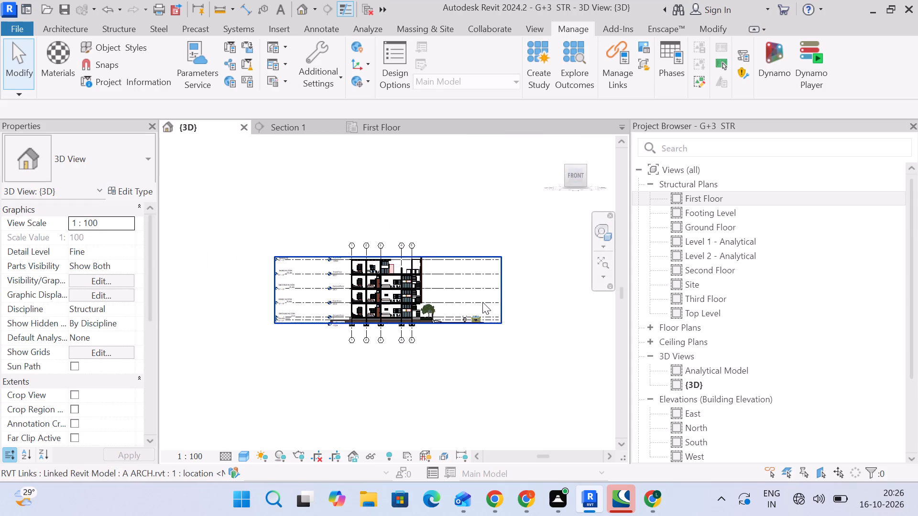
scroll(357, 307, up, 8)
scroll(403, 324, up, 5)
scroll(495, 347, up, 4)
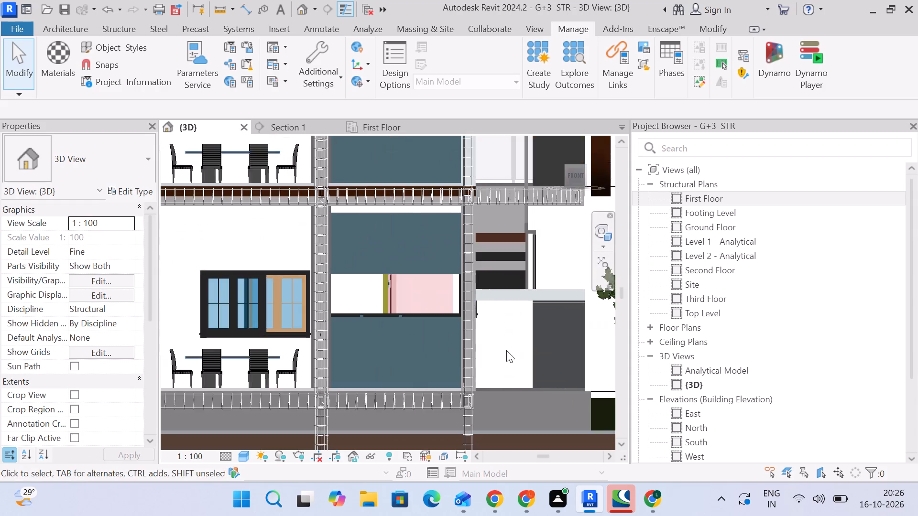
scroll(507, 350, up, 4)
middle_drag(511, 346, 337, 330)
scroll(346, 328, down, 2)
middle_drag(347, 329, 417, 409)
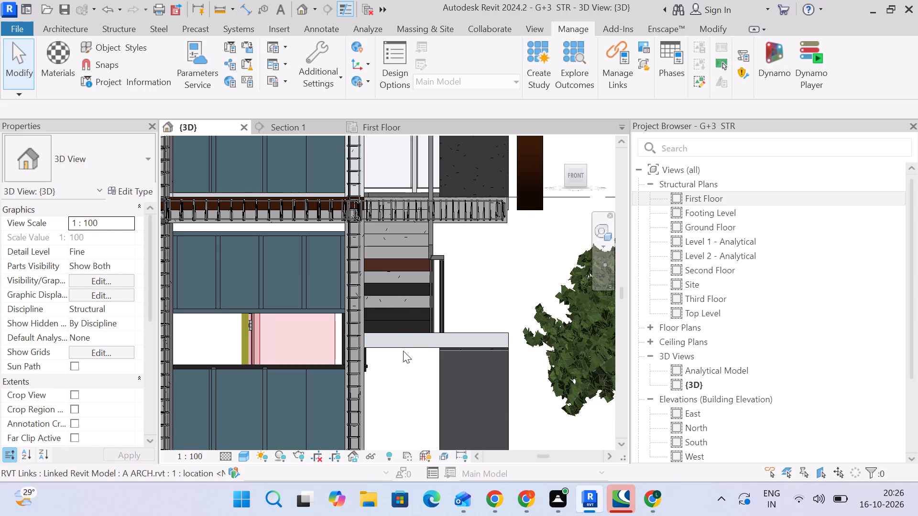
scroll(404, 355, down, 3)
middle_drag(404, 356, 450, 319)
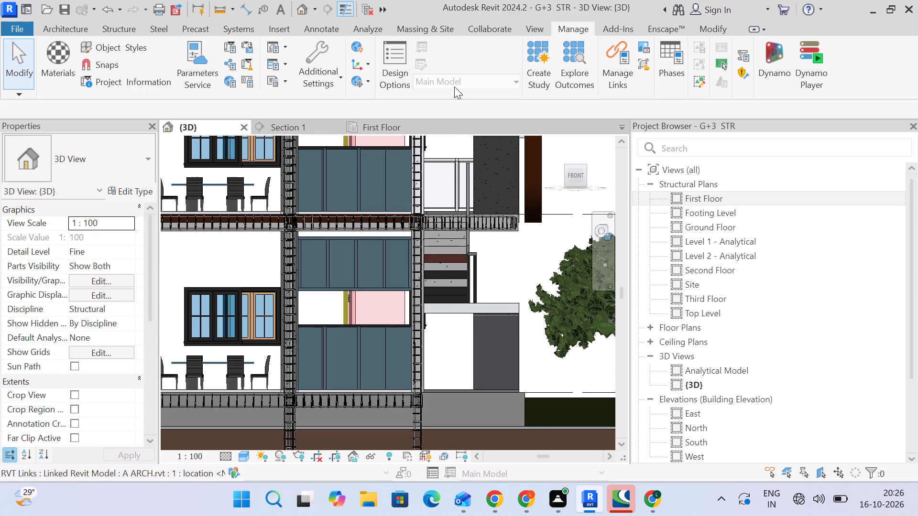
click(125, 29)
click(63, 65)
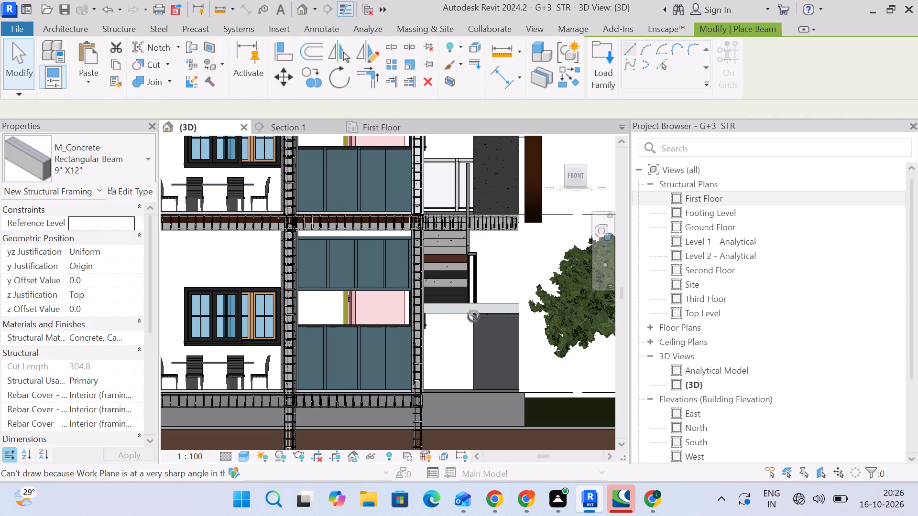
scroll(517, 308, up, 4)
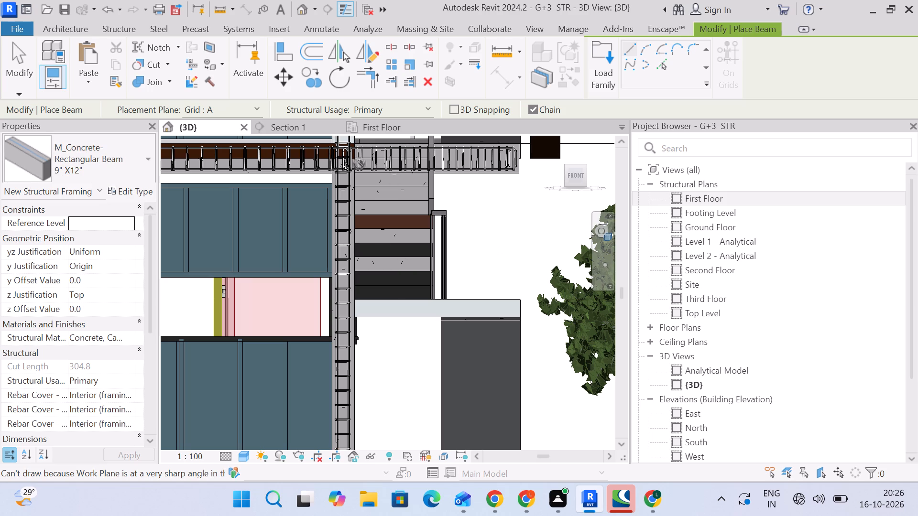
Open the South elevation and examine the staircase bay around the First Floor beam and landing.
scroll(754, 336, down, 3)
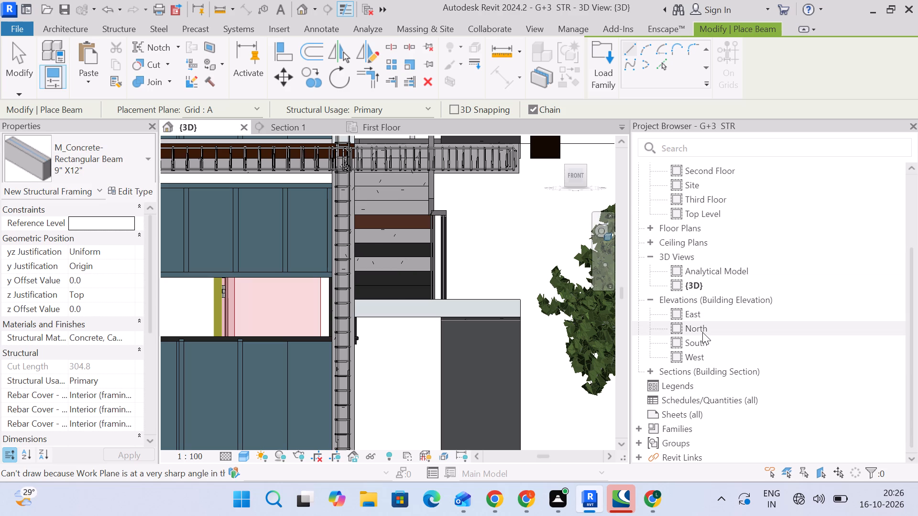
scroll(702, 332, down, 1)
double_click(716, 344)
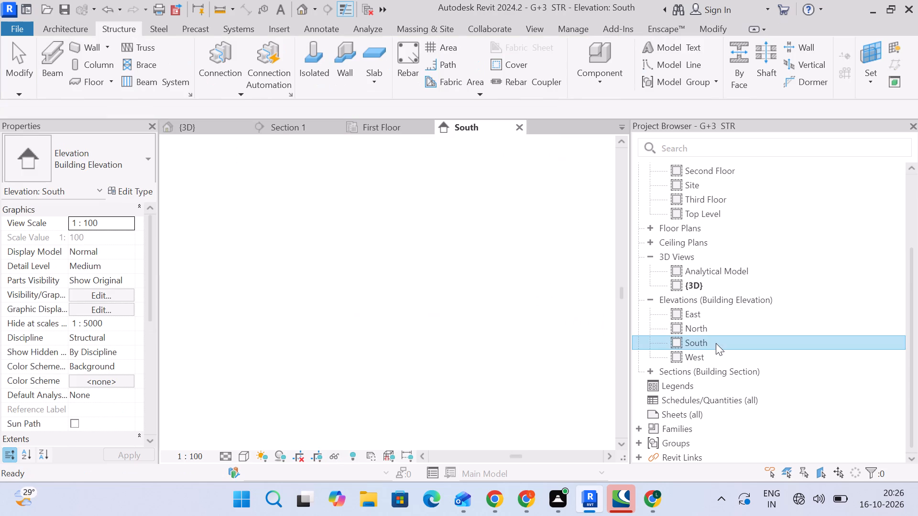
scroll(466, 325, up, 10)
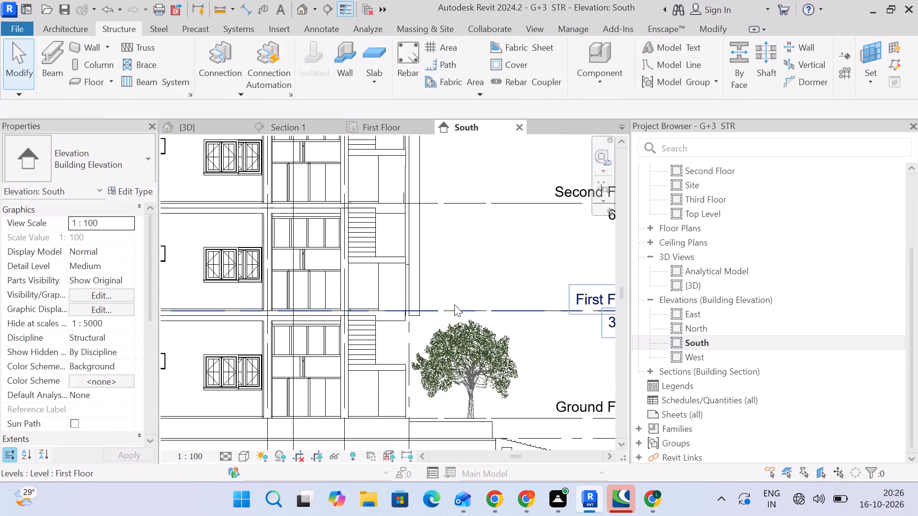
scroll(449, 304, up, 4)
scroll(349, 326, up, 4)
middle_drag(388, 331, 558, 368)
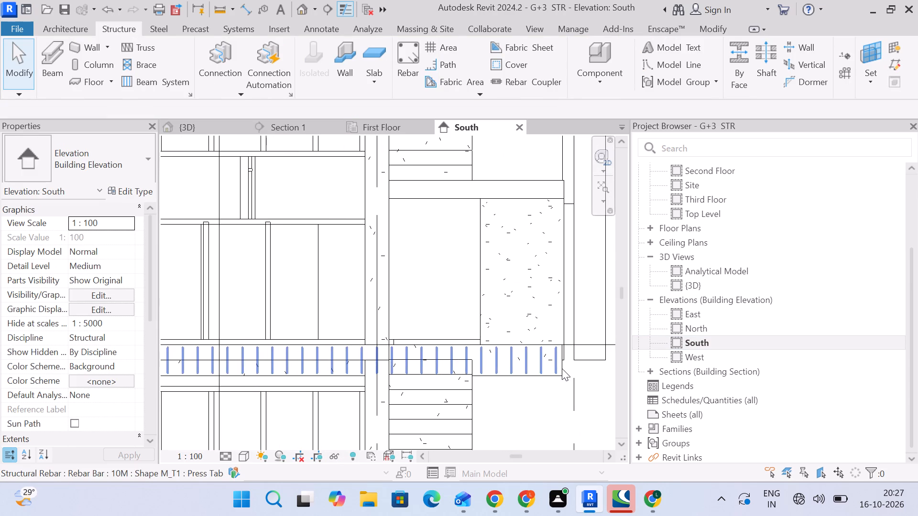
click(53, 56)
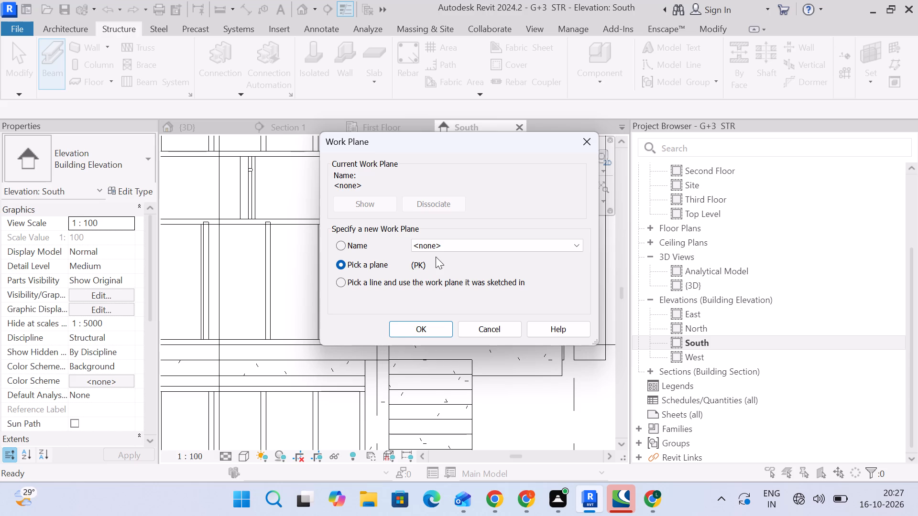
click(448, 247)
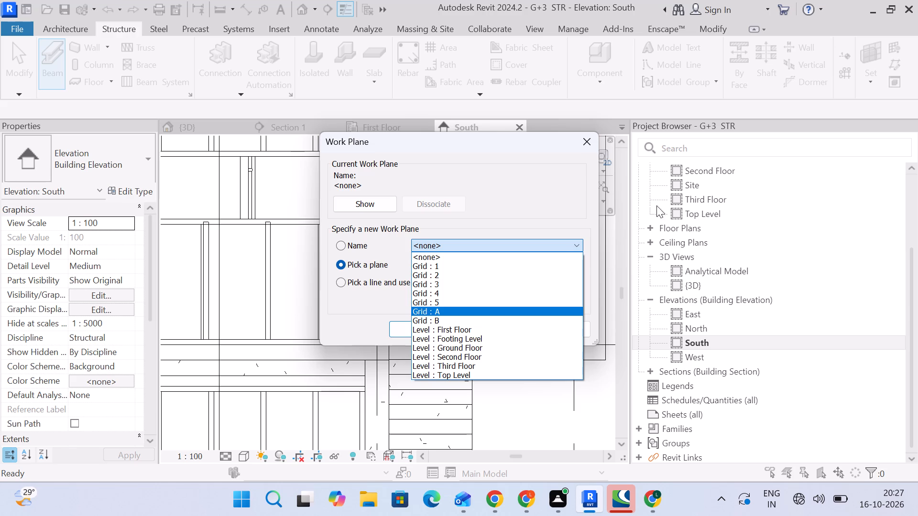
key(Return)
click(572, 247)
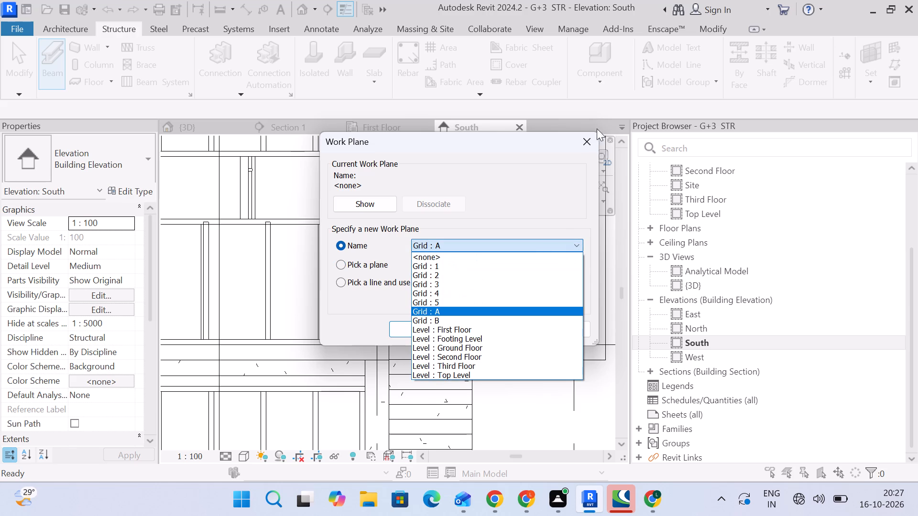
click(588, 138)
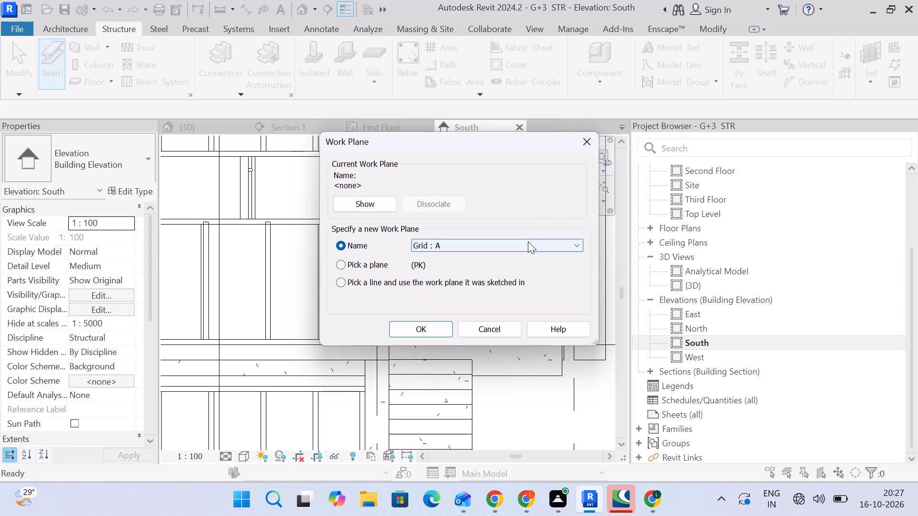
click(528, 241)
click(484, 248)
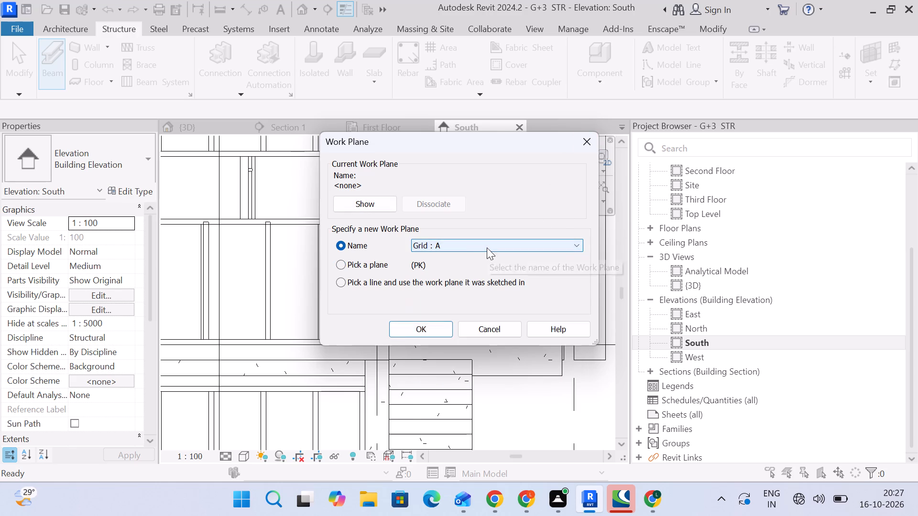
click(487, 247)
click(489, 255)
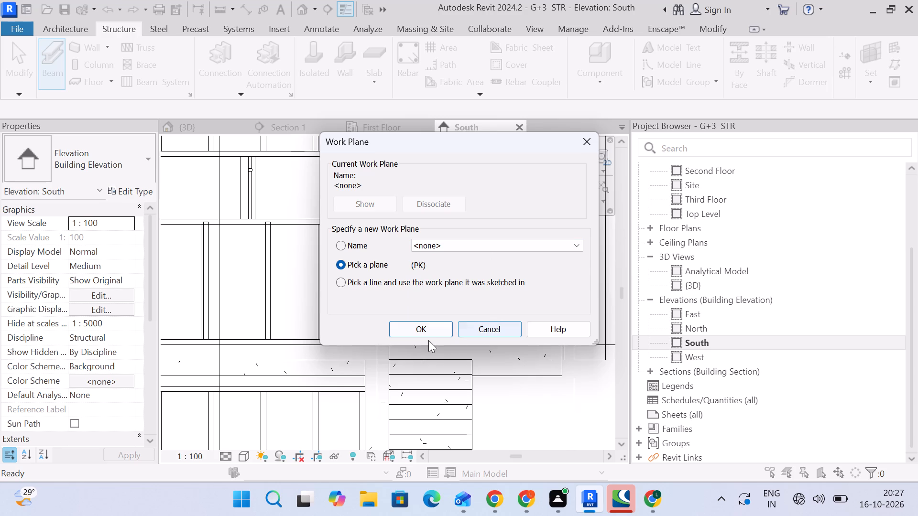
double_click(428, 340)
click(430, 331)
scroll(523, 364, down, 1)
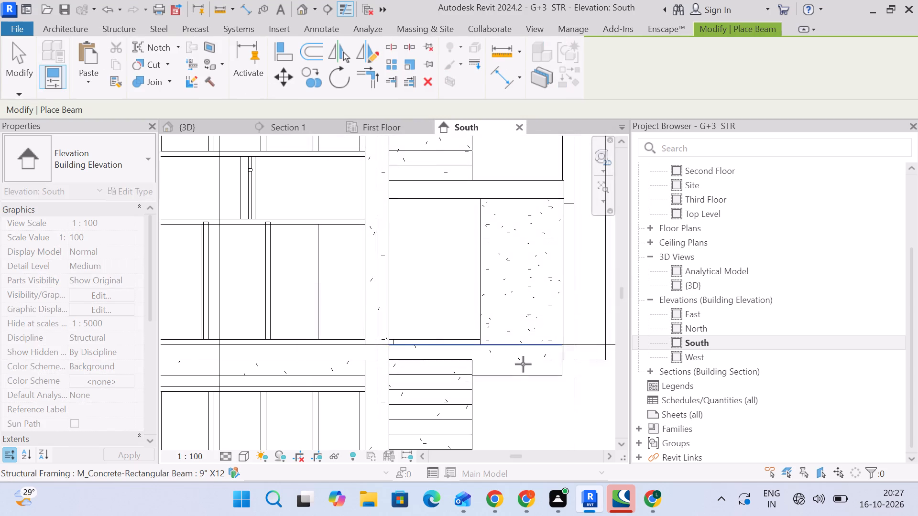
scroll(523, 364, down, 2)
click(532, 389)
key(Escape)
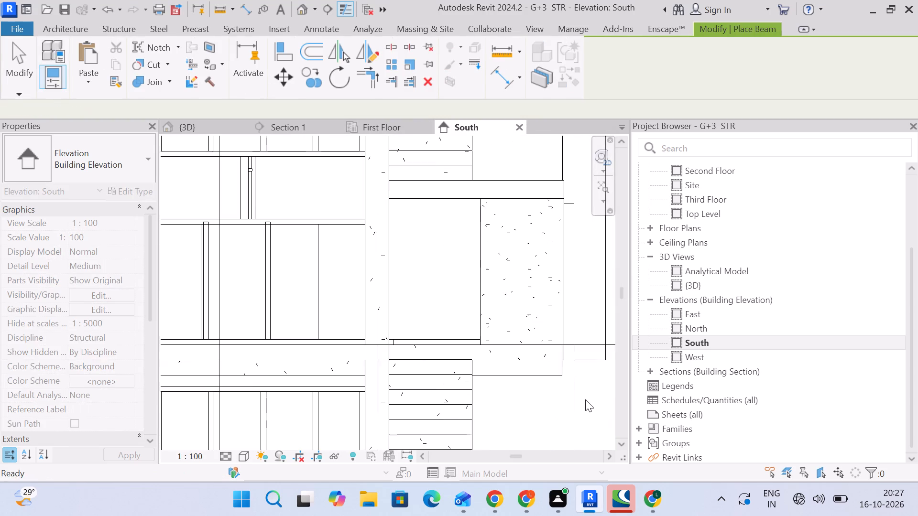
Examine the whole building in the South elevation and the staircase bay beside grid 5 from the top in the 3D view.
scroll(587, 403, down, 3)
middle_drag(587, 404, 452, 312)
scroll(449, 307, up, 1)
scroll(449, 307, down, 7)
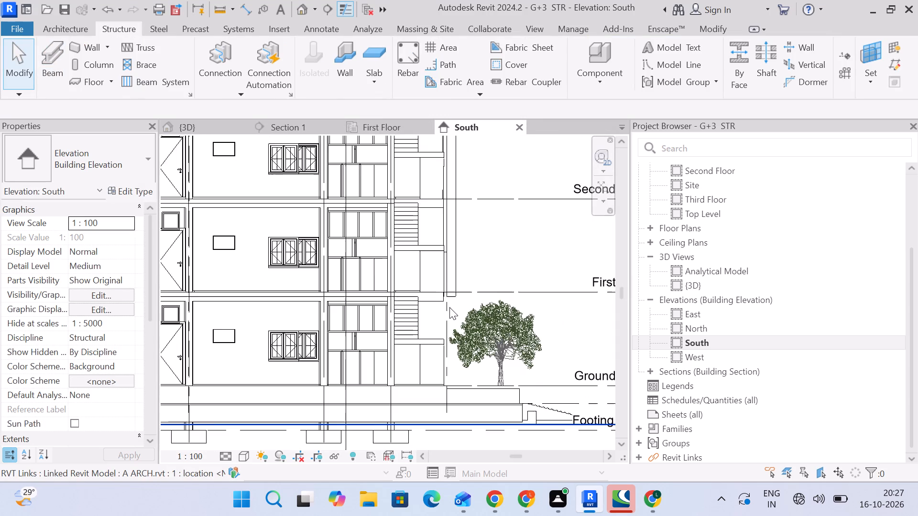
scroll(449, 307, down, 7)
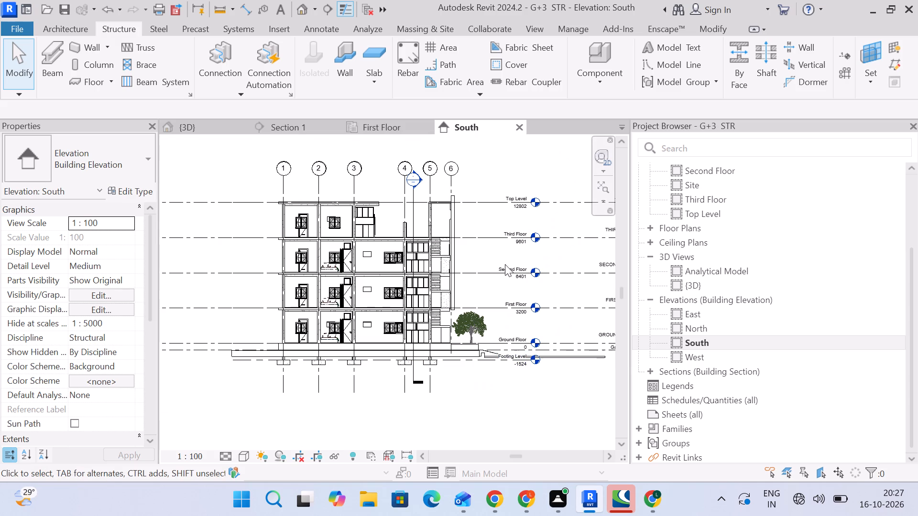
click(193, 129)
scroll(485, 370, down, 4)
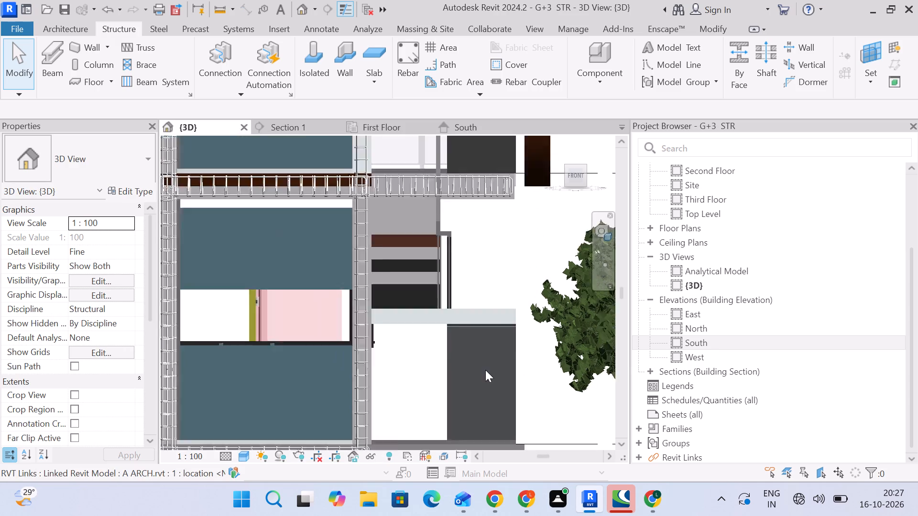
click(573, 158)
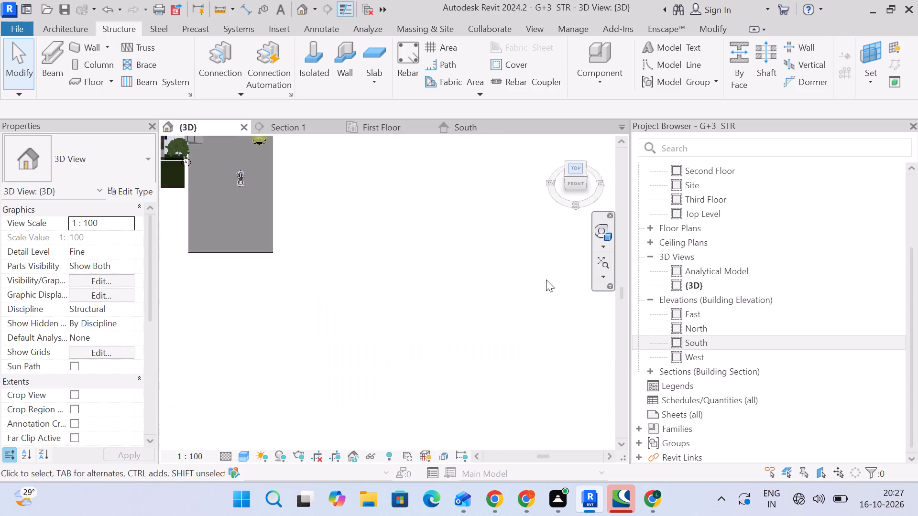
scroll(339, 297, up, 7)
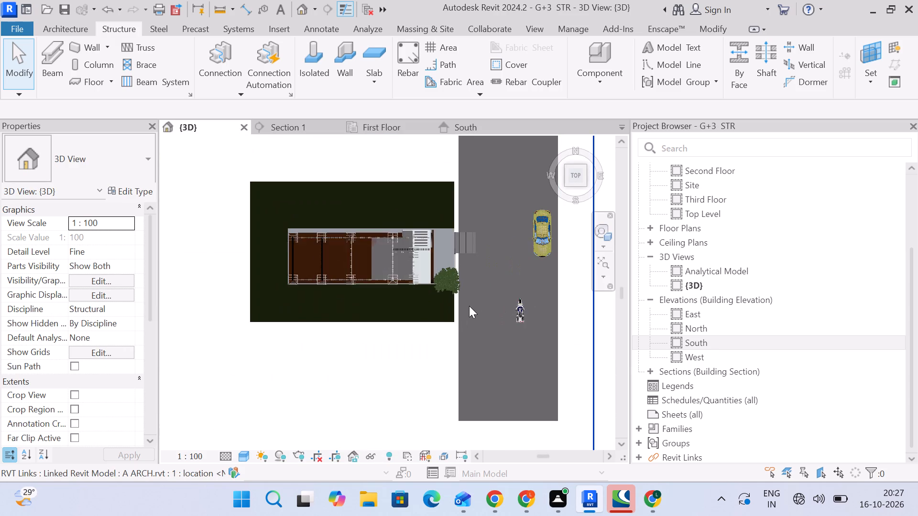
scroll(469, 306, up, 9)
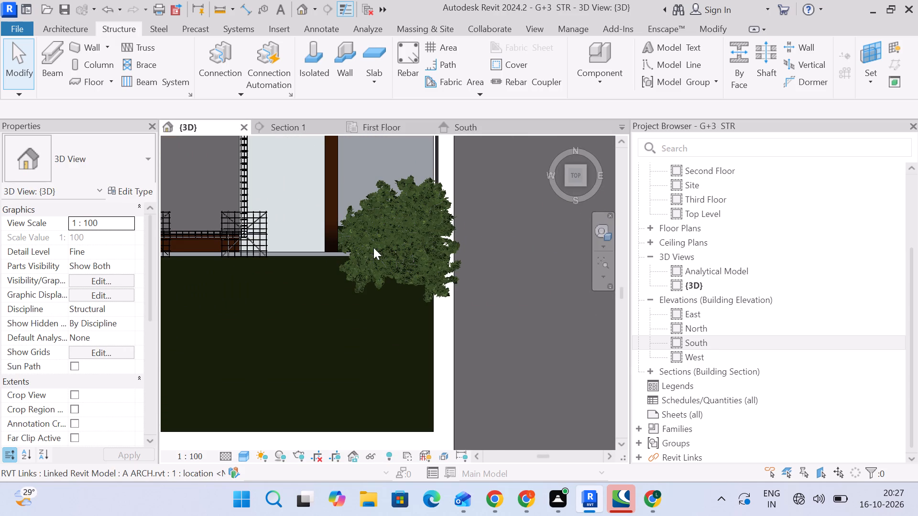
scroll(373, 247, up, 4)
scroll(389, 260, down, 8)
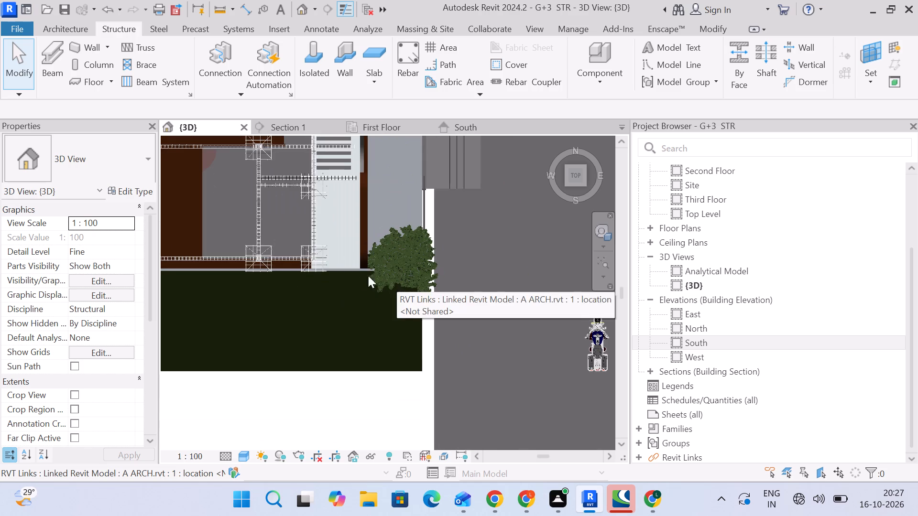
middle_drag(303, 272, 503, 330)
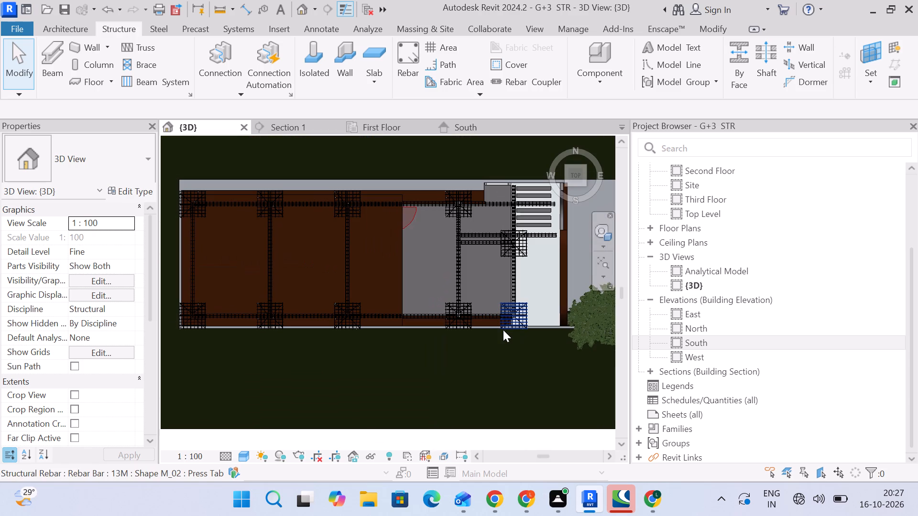
scroll(360, 311, down, 3)
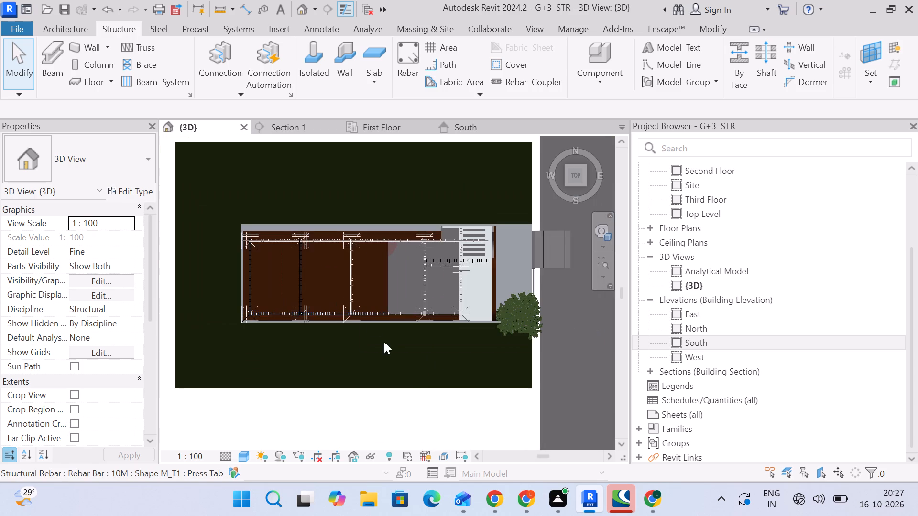
scroll(423, 385, down, 1)
Examine the building and its reinforced footings and columns from several angles, including below, and restore the home 3D orientation.
shift+middle_drag(423, 388, 450, 345)
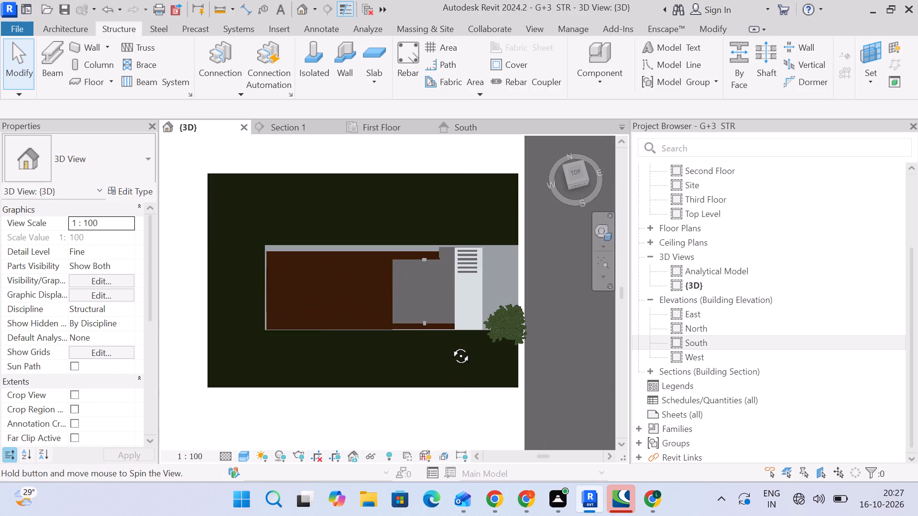
shift+middle_drag(450, 345, 459, 308)
middle_drag(459, 344, 429, 196)
scroll(459, 341, up, 1)
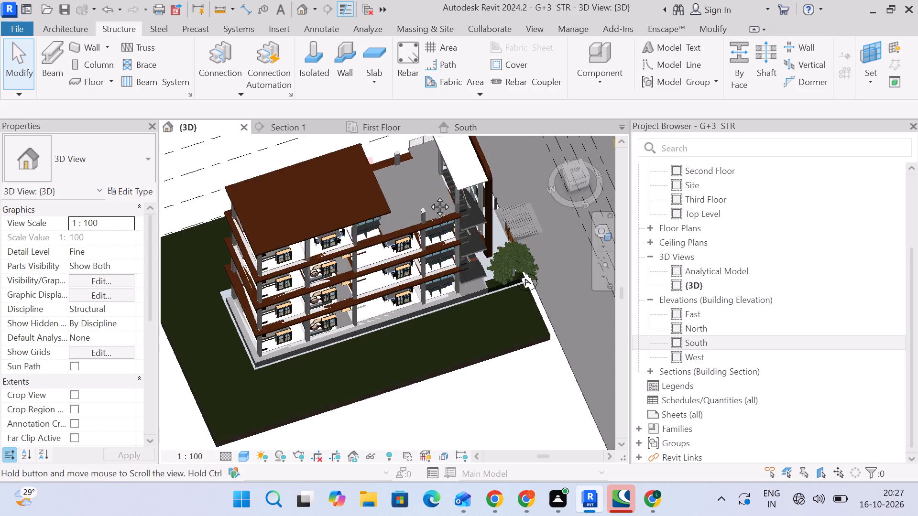
middle_drag(429, 196, 399, 150)
middle_drag(413, 376, 393, 231)
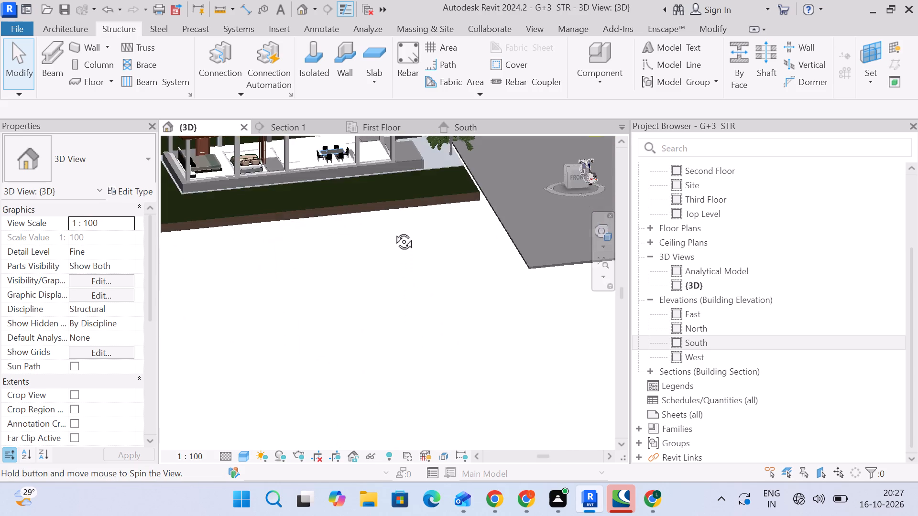
middle_drag(393, 231, 401, 184)
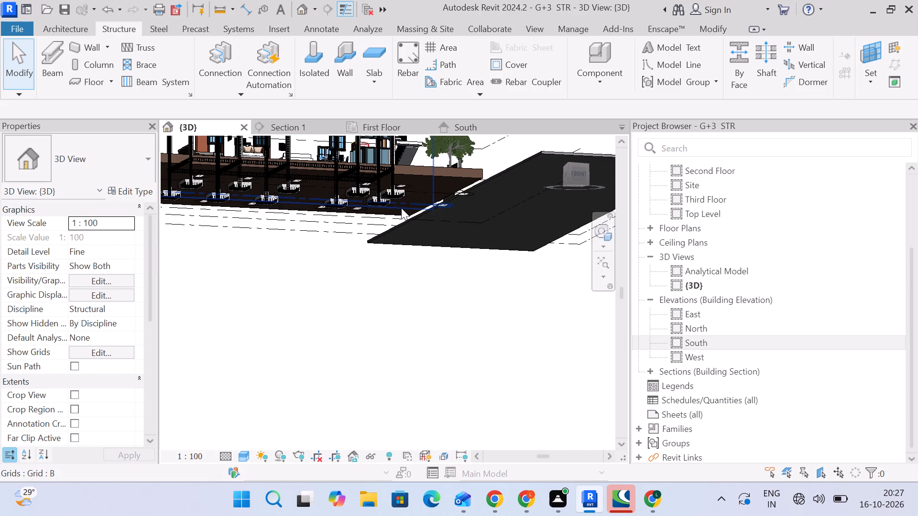
scroll(398, 184, up, 4)
scroll(376, 161, down, 1)
scroll(398, 192, up, 10)
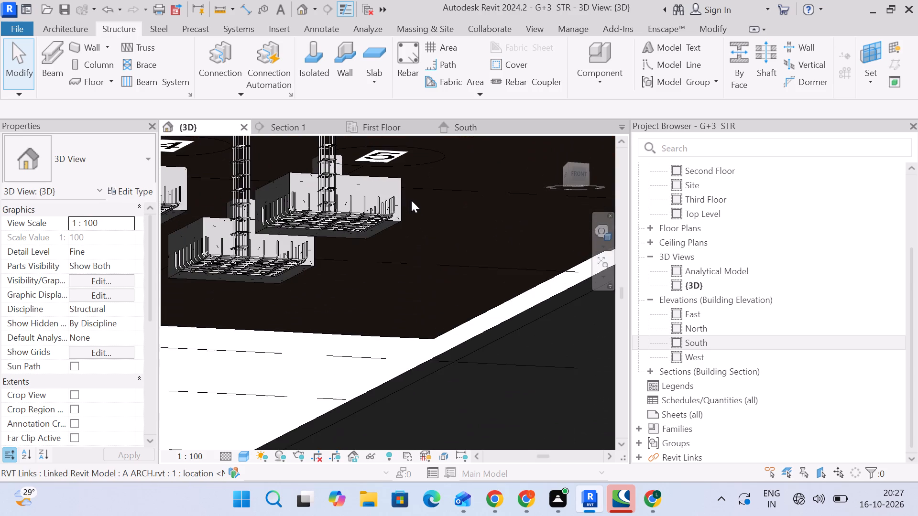
scroll(411, 200, down, 6)
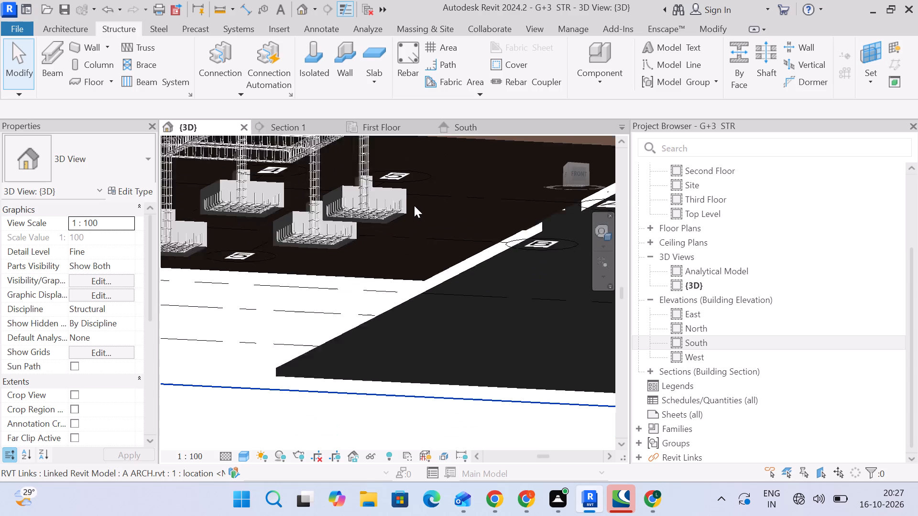
scroll(414, 205, down, 2)
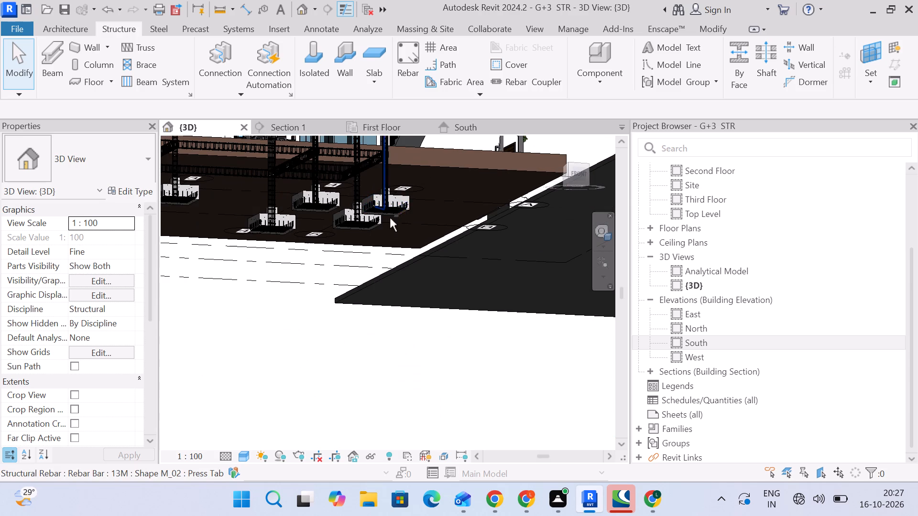
shift+middle_drag(396, 221, 533, 270)
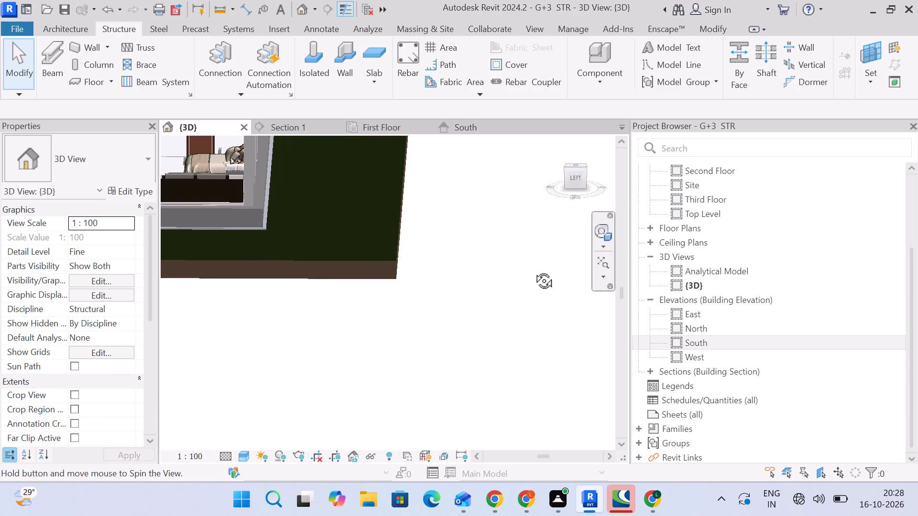
shift+middle_drag(533, 270, 557, 203)
middle_drag(521, 241, 501, 402)
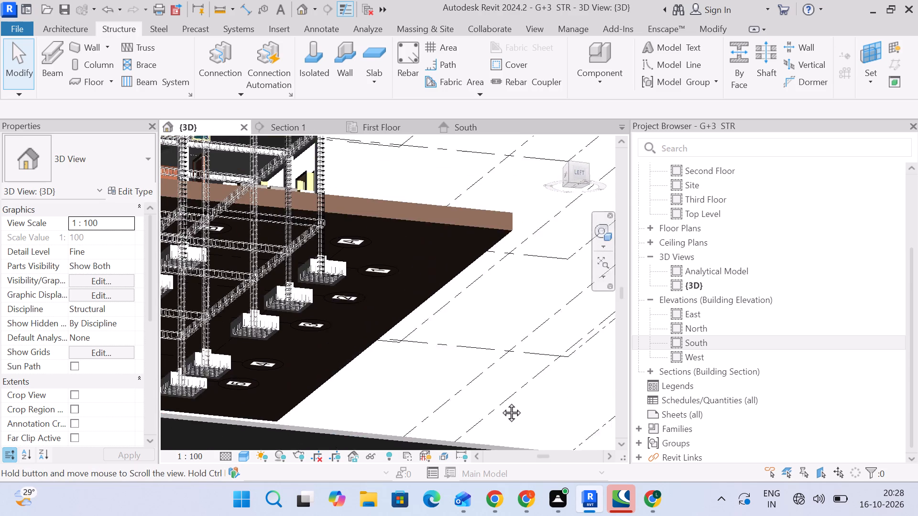
middle_drag(501, 402, 506, 357)
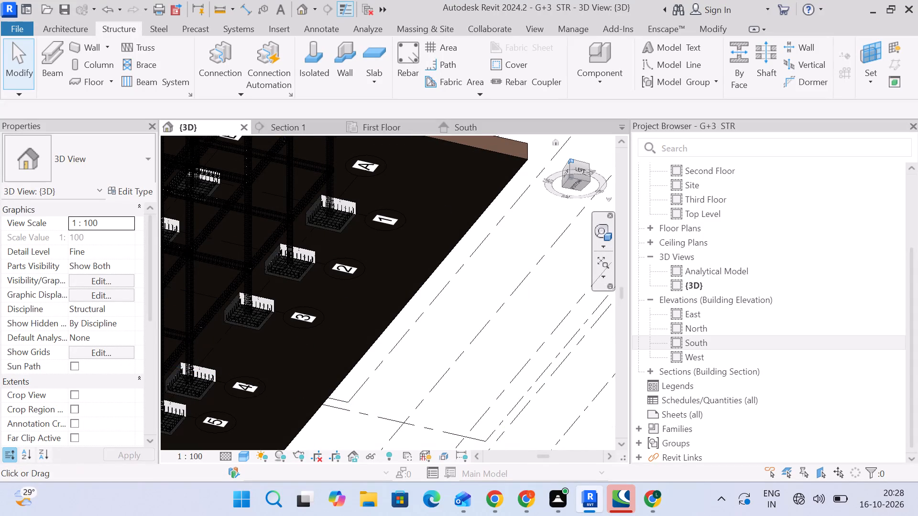
click(554, 147)
click(557, 140)
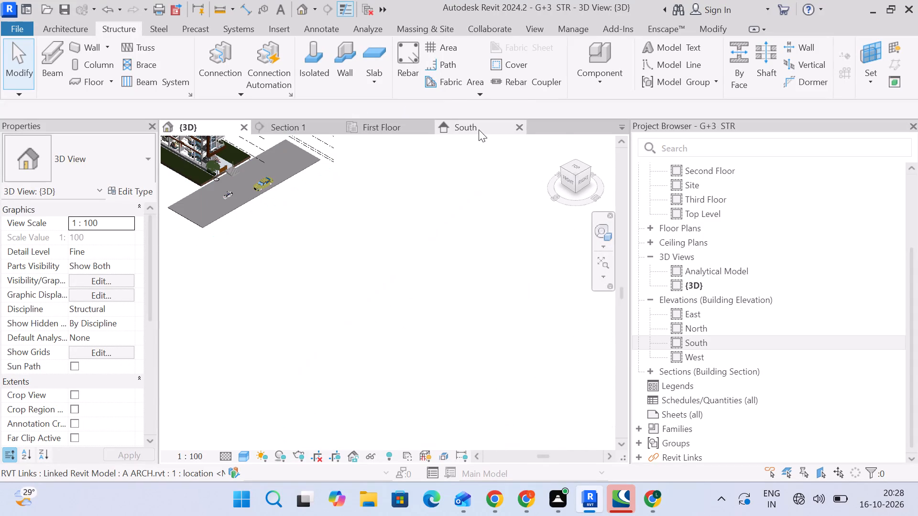
Start the Beam command in the South elevation with Grid : A as its work plane.
click(479, 129)
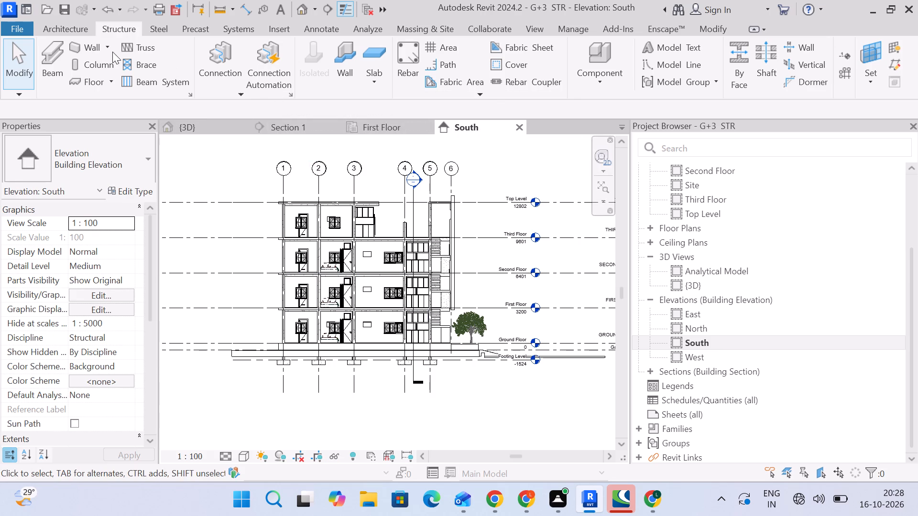
click(65, 66)
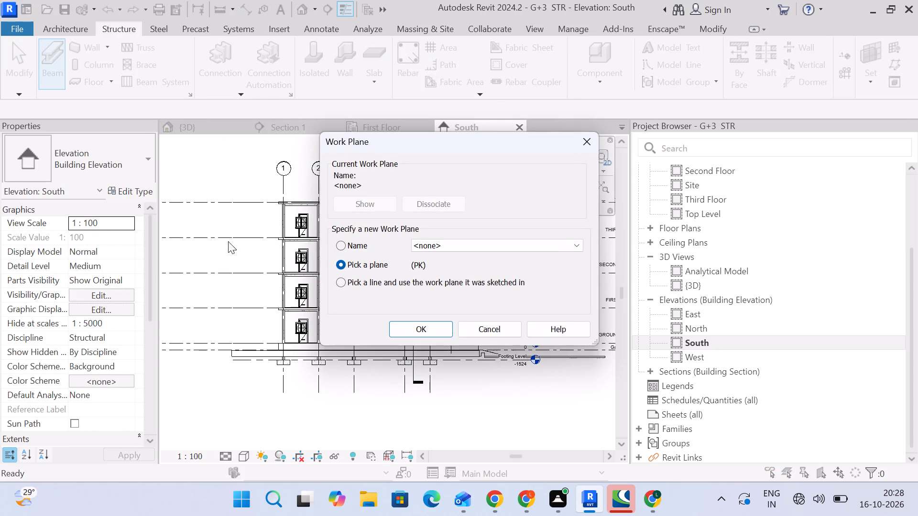
click(546, 244)
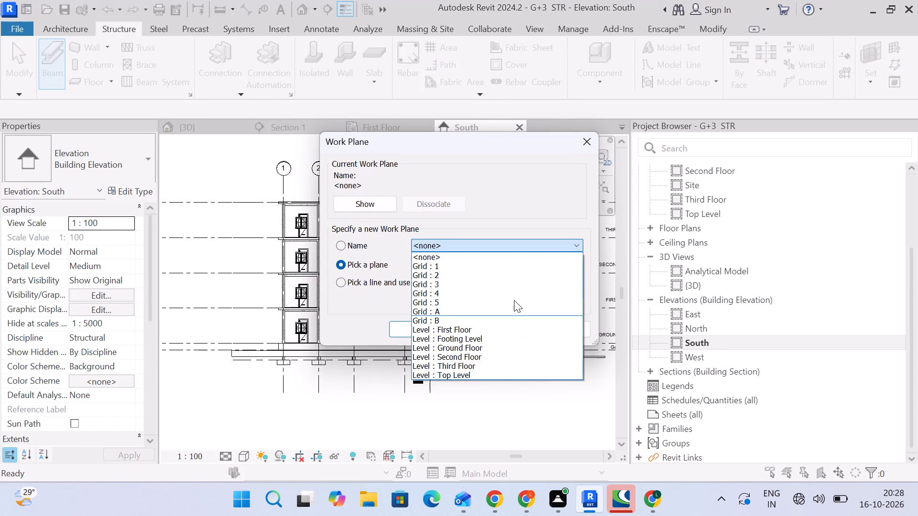
click(462, 310)
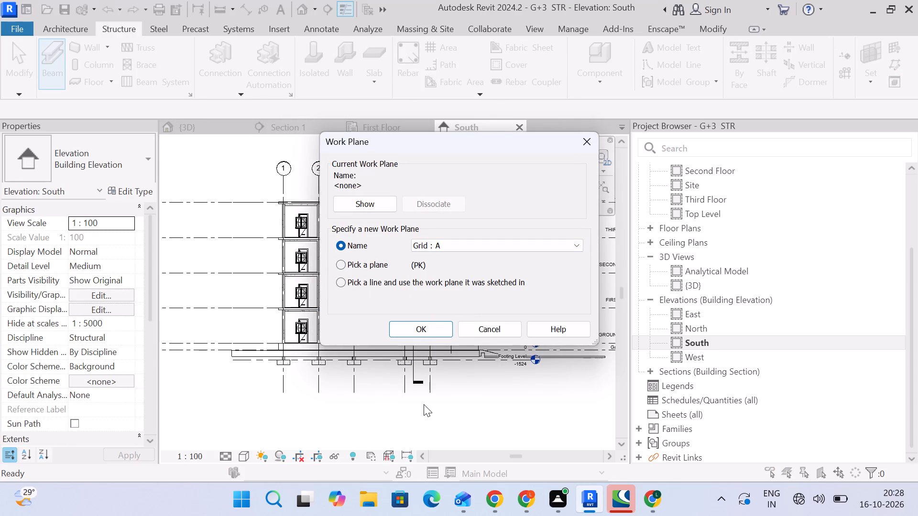
click(422, 330)
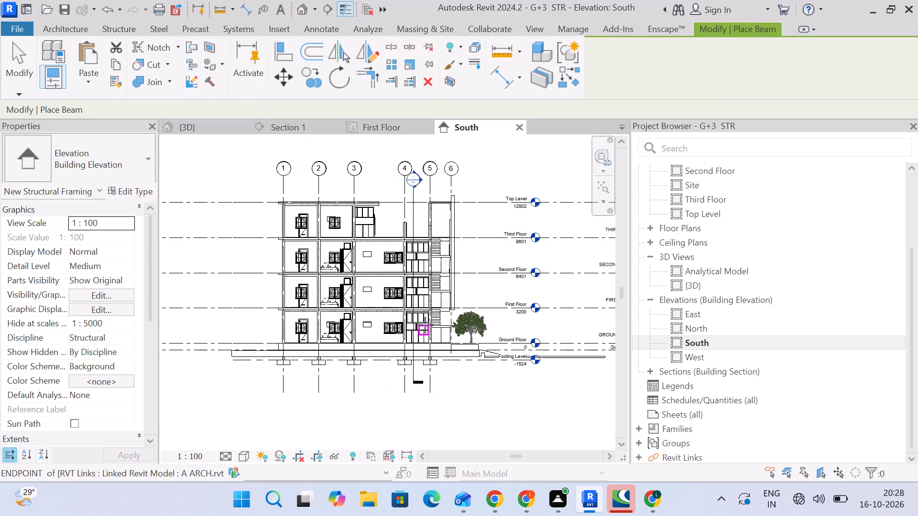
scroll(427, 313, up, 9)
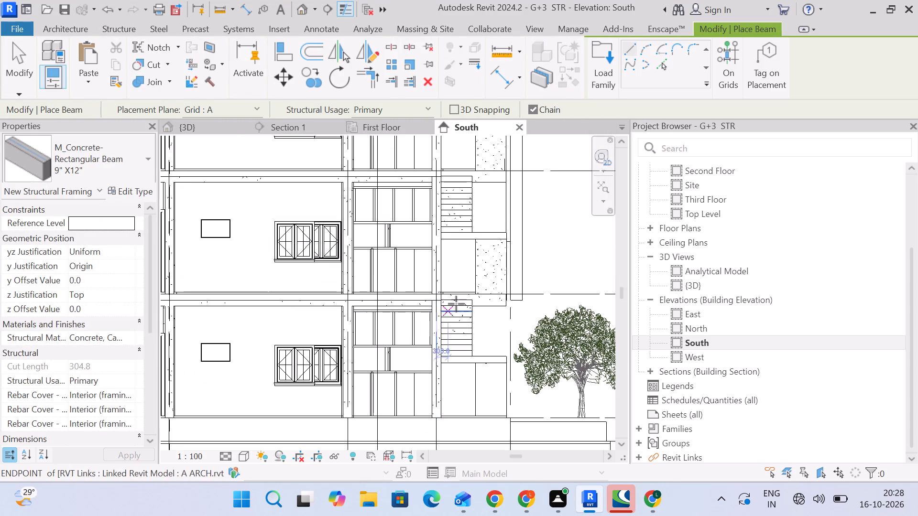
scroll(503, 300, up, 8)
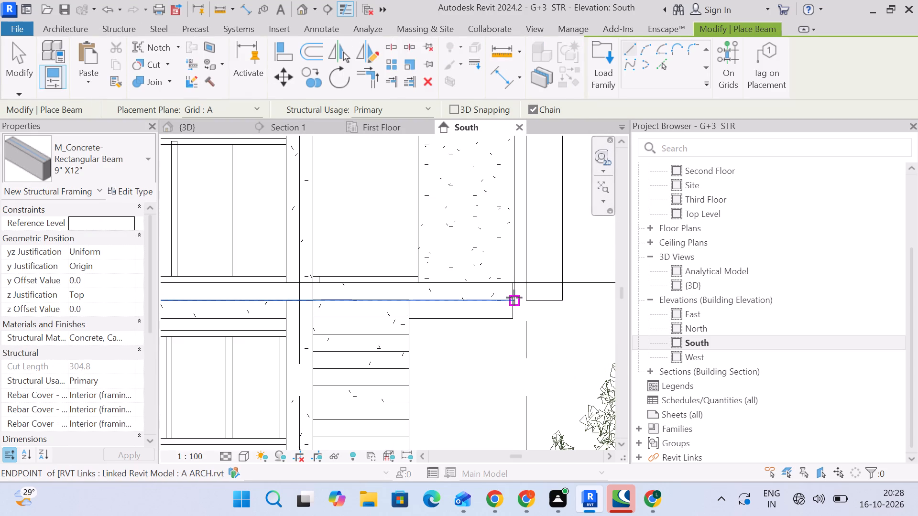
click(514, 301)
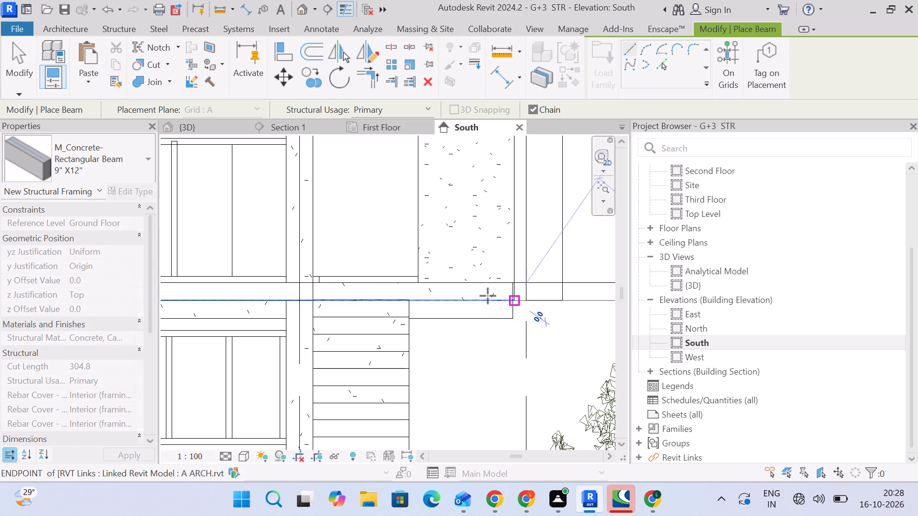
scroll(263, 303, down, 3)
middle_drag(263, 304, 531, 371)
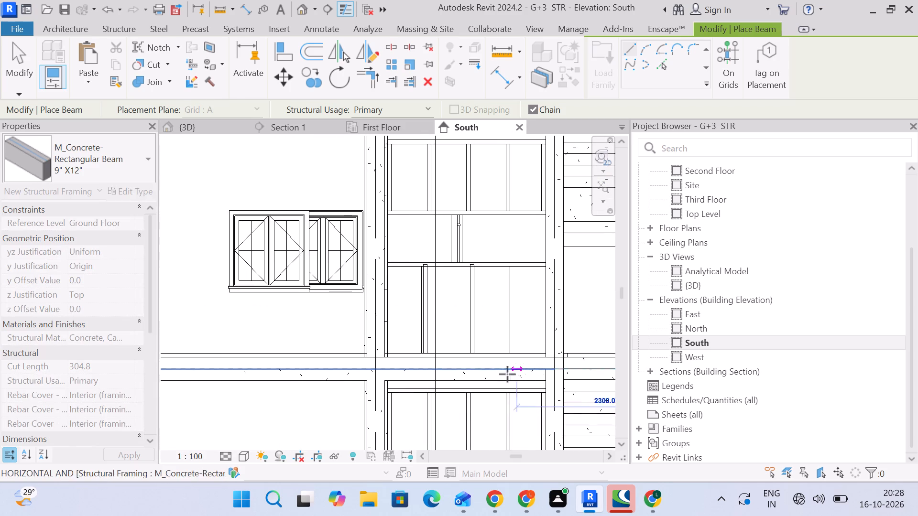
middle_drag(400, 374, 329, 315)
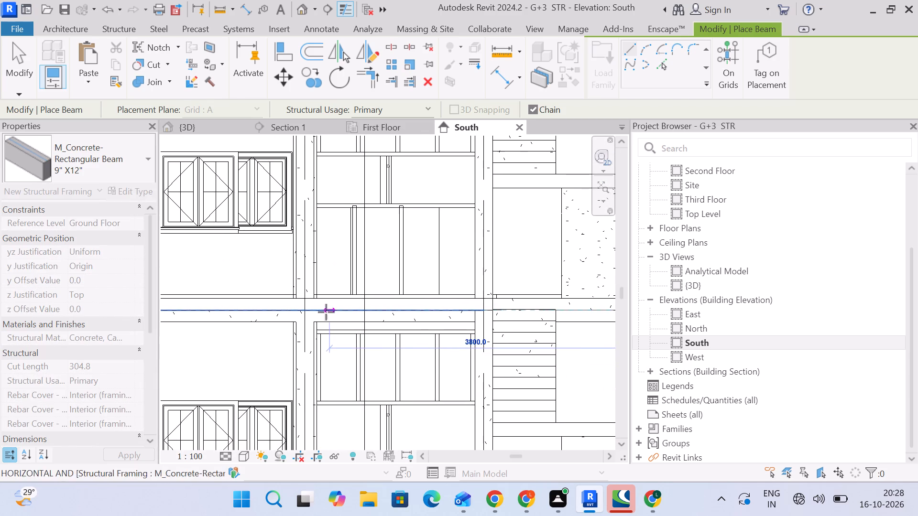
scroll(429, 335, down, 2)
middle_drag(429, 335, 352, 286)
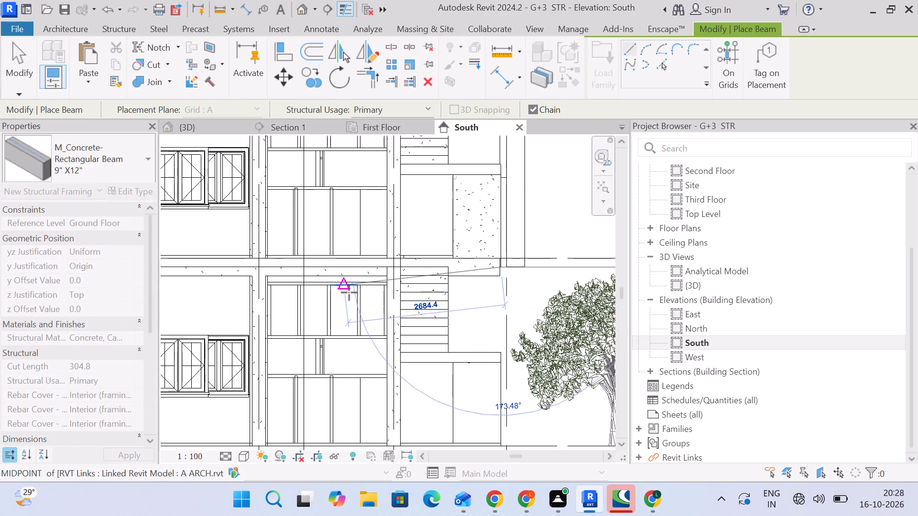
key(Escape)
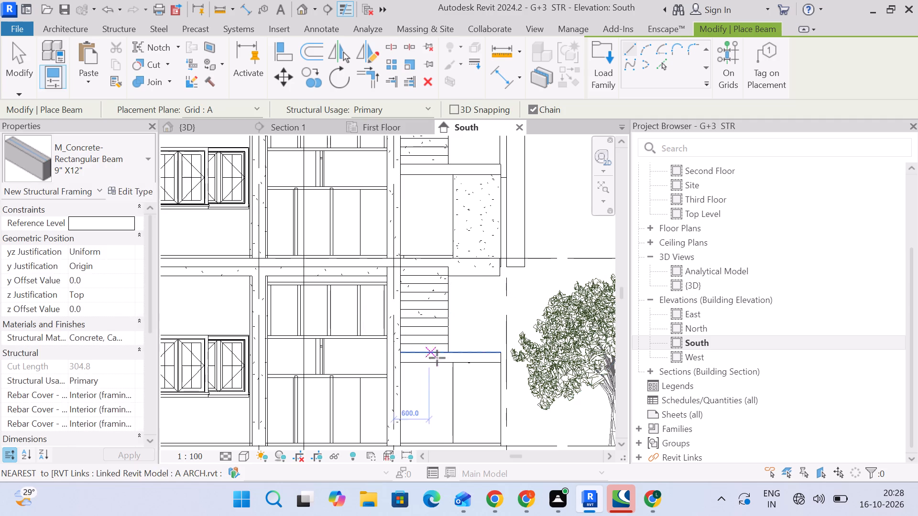
Draw a 9" X12" beam about 3068 mm long horizontally from the midpoint of the lowest mid-landing's outer edge, past the adjacent column.
scroll(494, 361, up, 6)
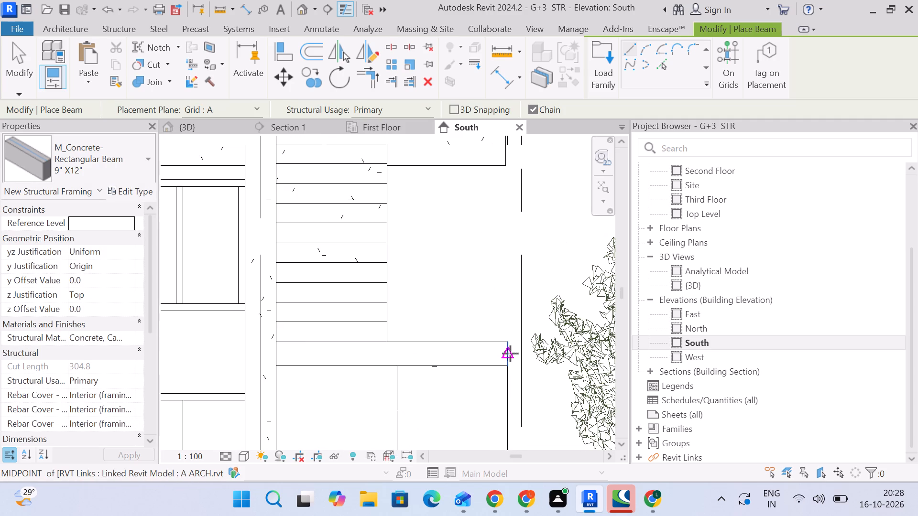
click(510, 354)
scroll(310, 346, down, 2)
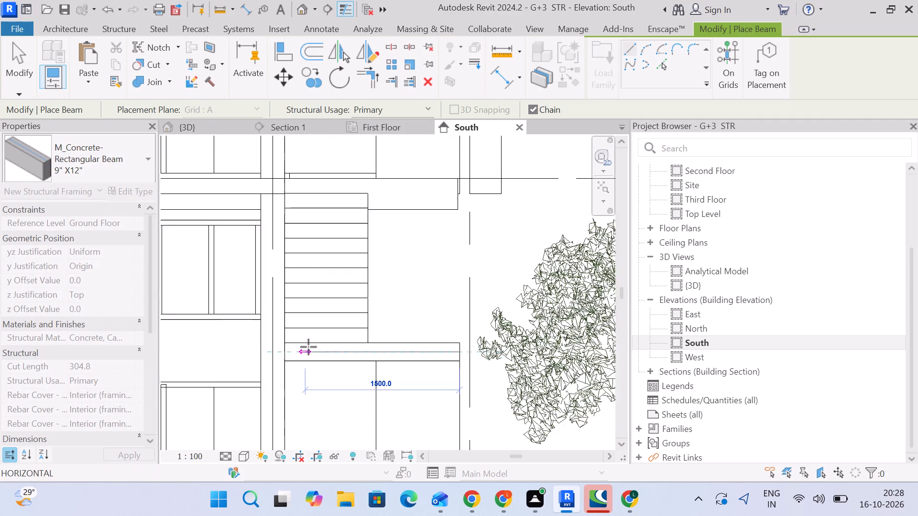
middle_drag(308, 347, 485, 384)
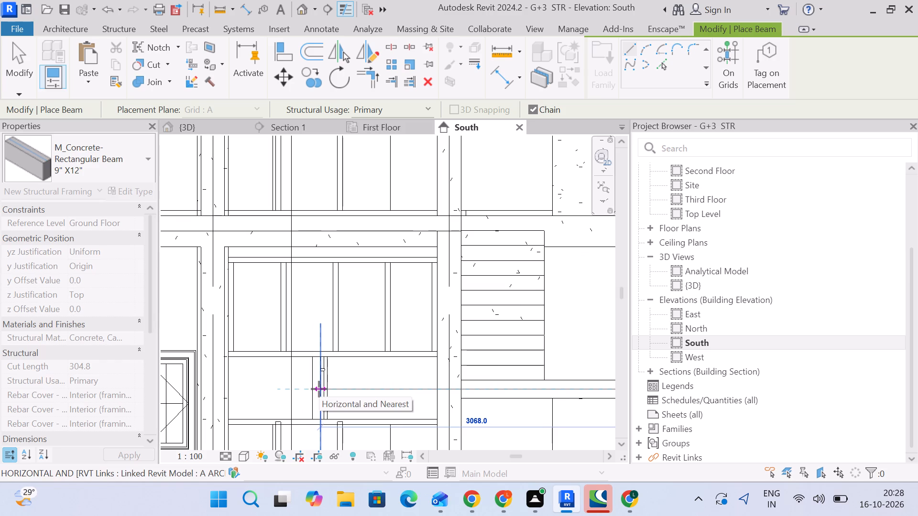
click(319, 389)
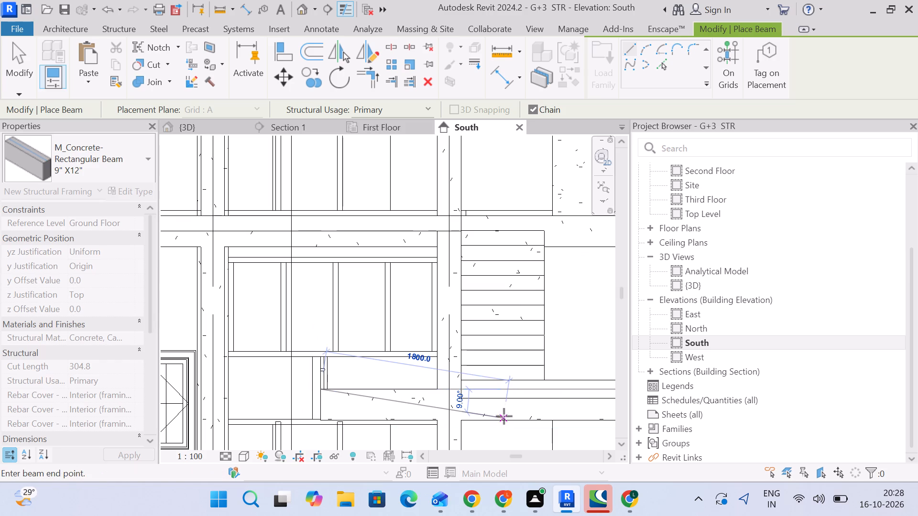
key(Escape)
scroll(503, 407, down, 3)
middle_drag(504, 407, 301, 296)
key(Escape)
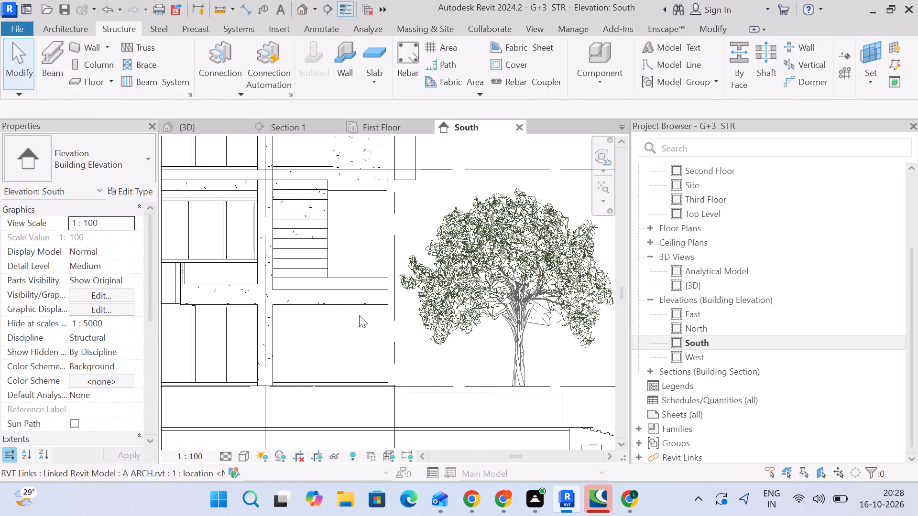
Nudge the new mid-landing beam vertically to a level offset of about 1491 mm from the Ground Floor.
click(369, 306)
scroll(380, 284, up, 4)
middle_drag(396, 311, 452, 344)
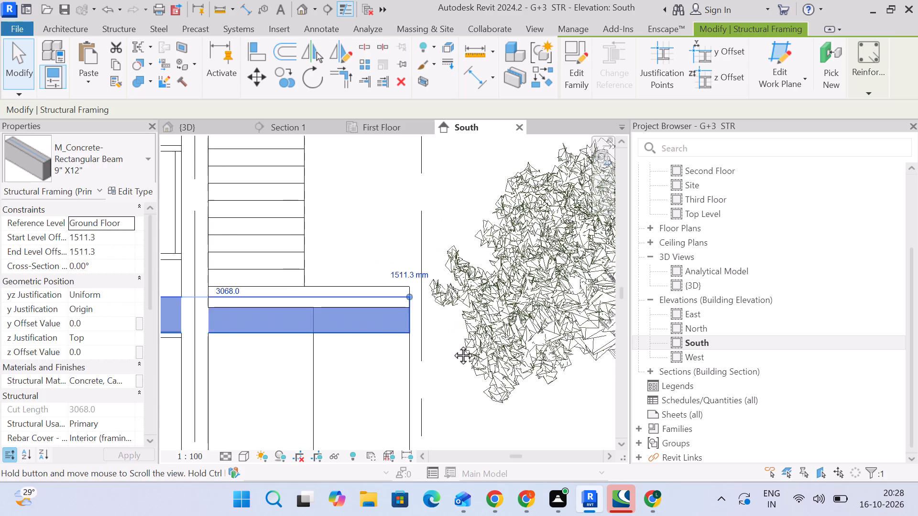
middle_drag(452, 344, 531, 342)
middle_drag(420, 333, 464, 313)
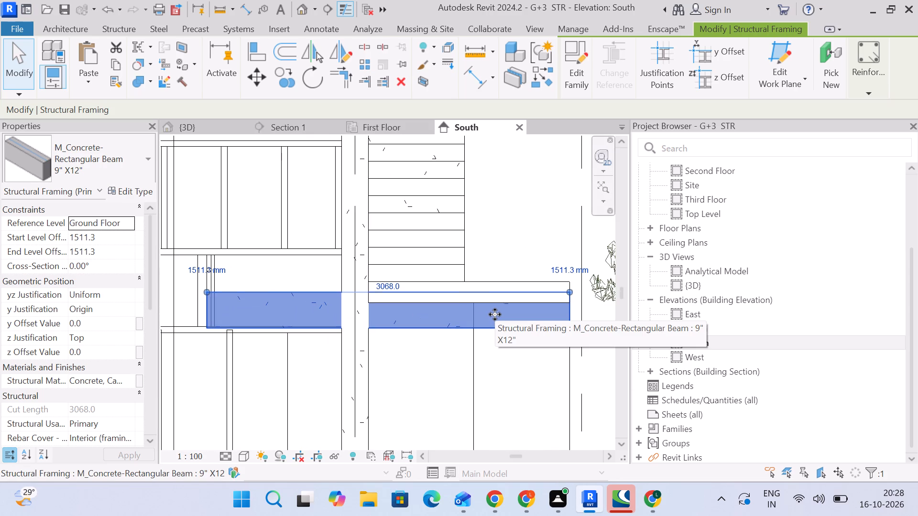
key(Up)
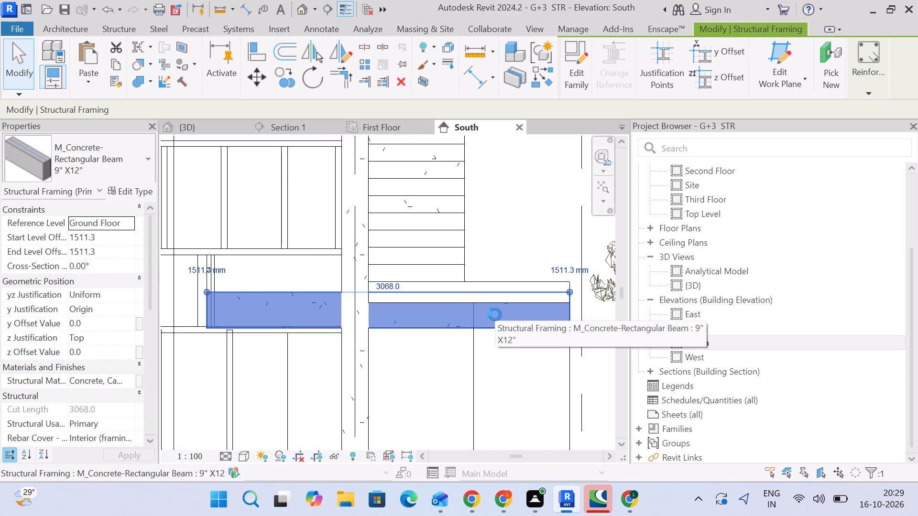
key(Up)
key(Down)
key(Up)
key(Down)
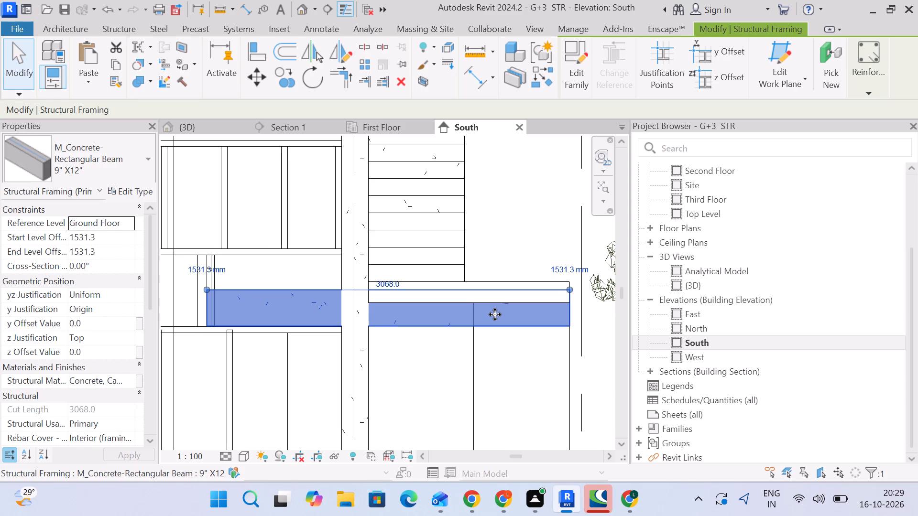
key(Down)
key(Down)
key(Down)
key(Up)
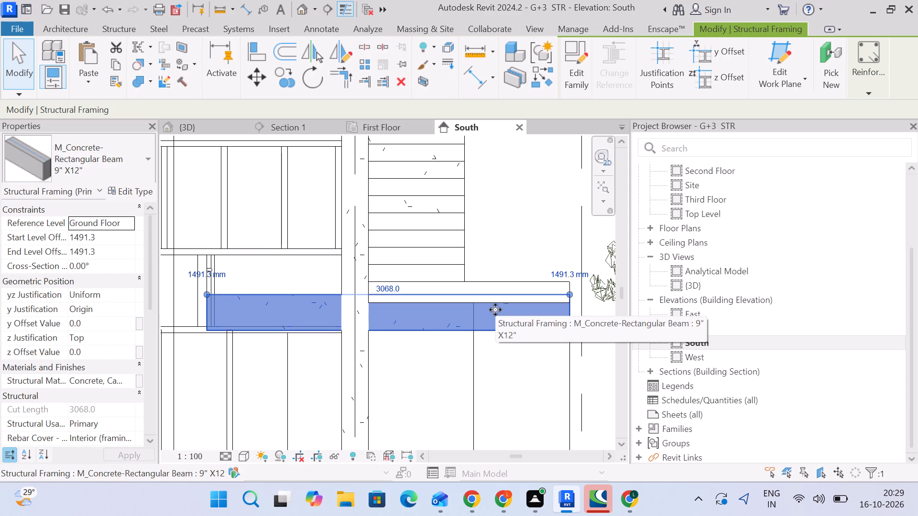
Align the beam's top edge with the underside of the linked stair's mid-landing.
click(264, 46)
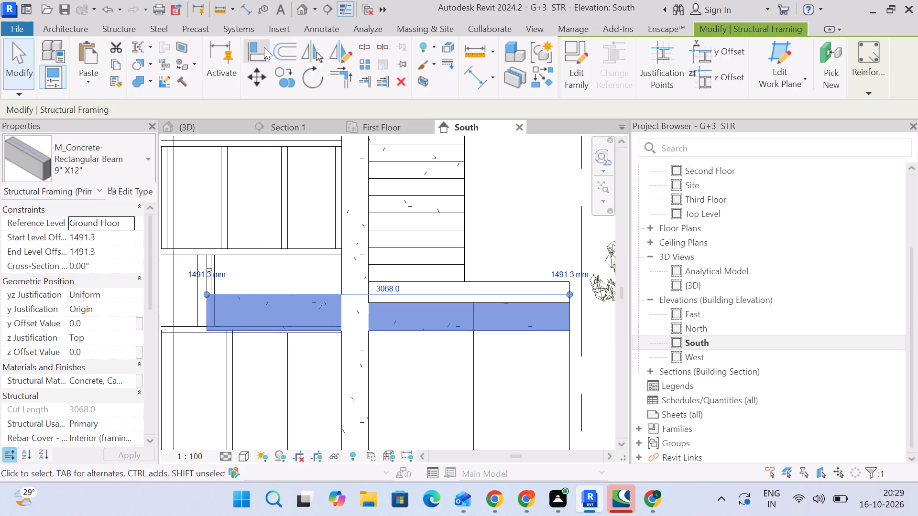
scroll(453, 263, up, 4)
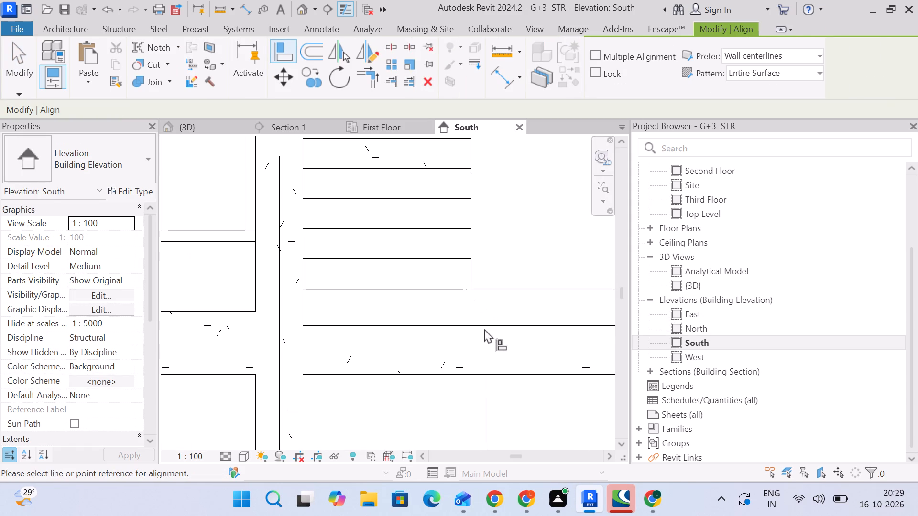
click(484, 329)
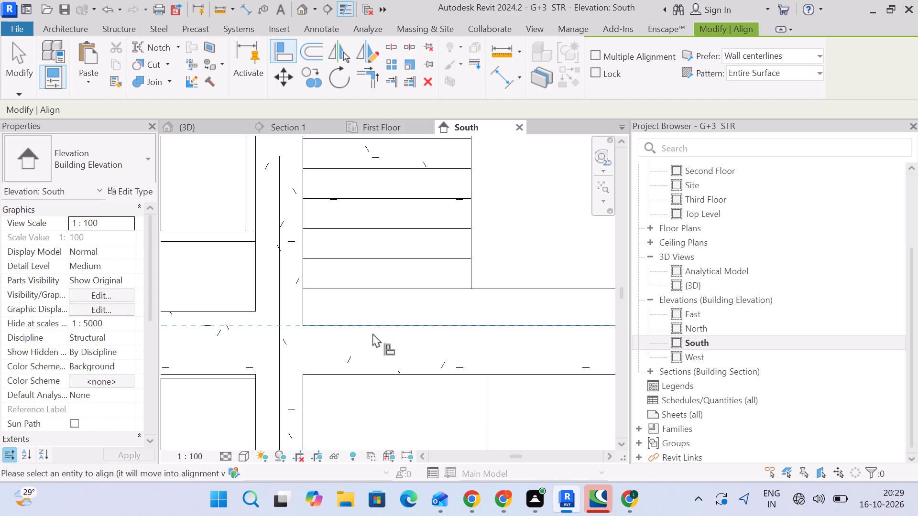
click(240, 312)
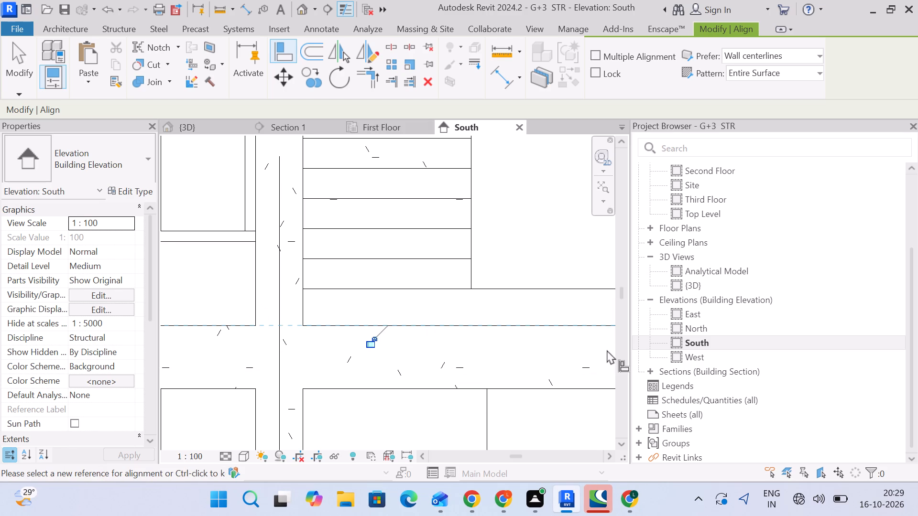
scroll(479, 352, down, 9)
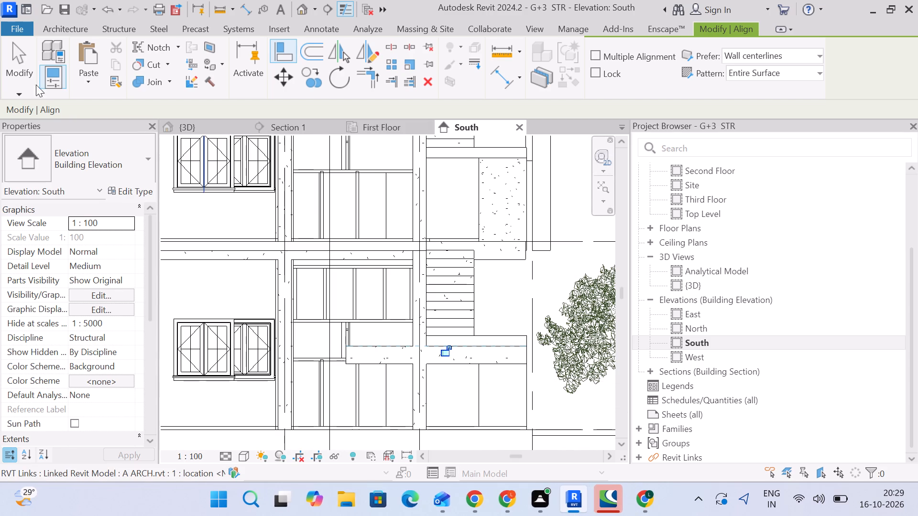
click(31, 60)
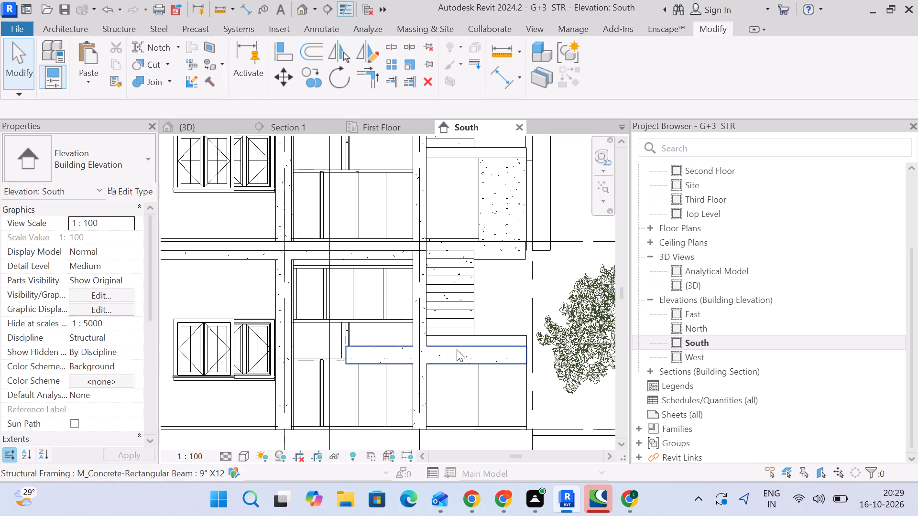
Align the beam's top edge with the top surface of the linked stair's mid-landing.
click(457, 349)
scroll(457, 349, up, 4)
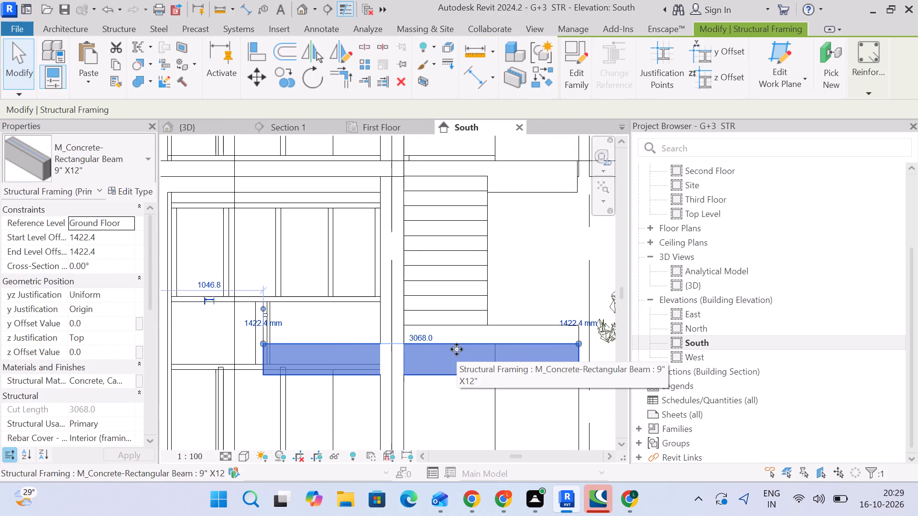
middle_drag(497, 380, 426, 375)
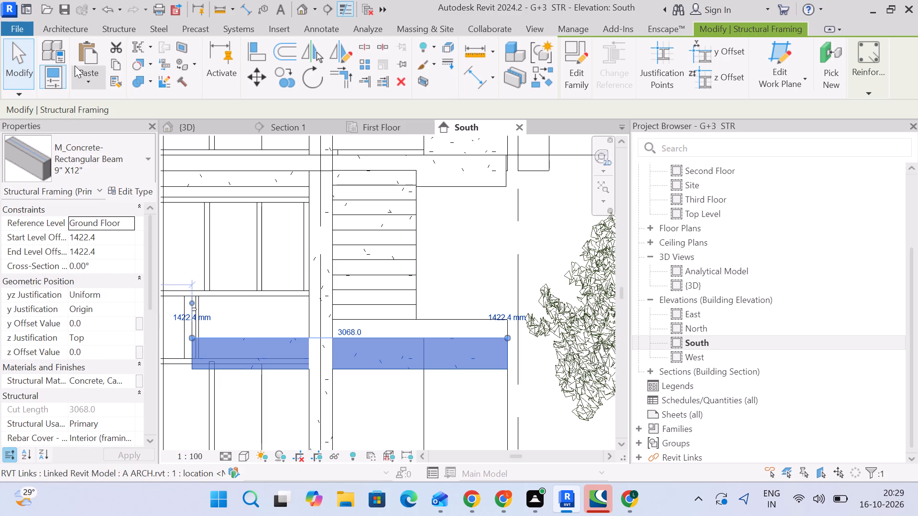
click(262, 58)
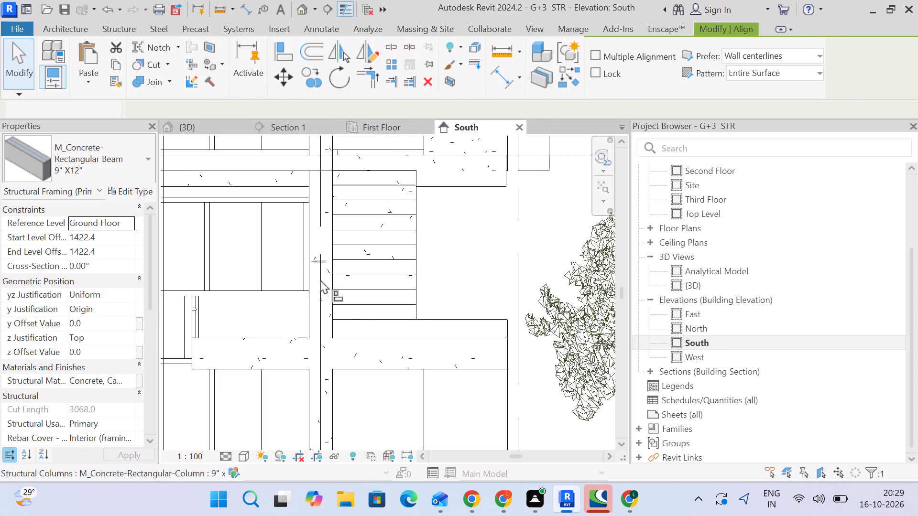
click(427, 322)
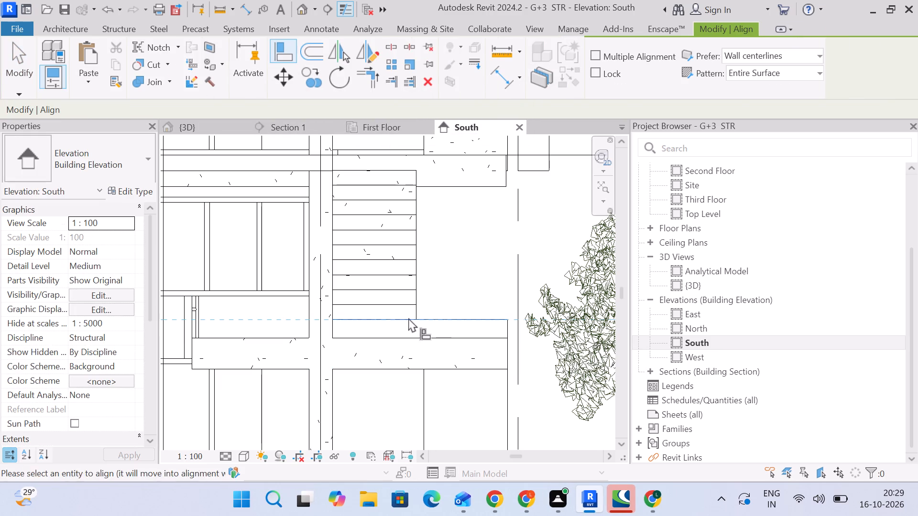
click(280, 338)
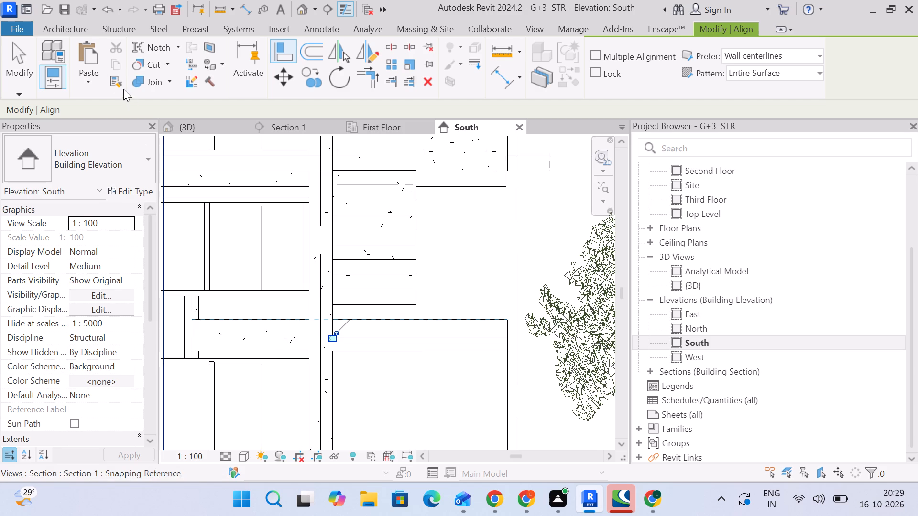
click(21, 67)
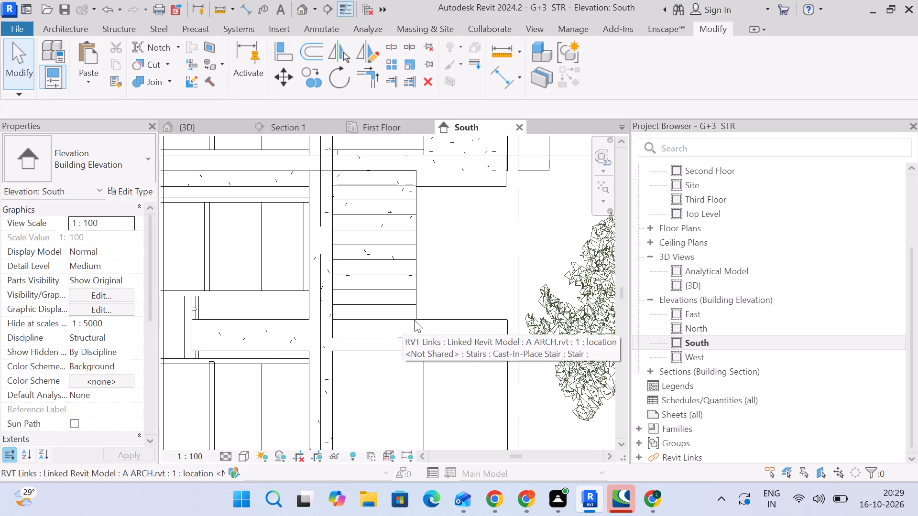
Set the mid-landing beam's length to 3600 mm.
click(422, 319)
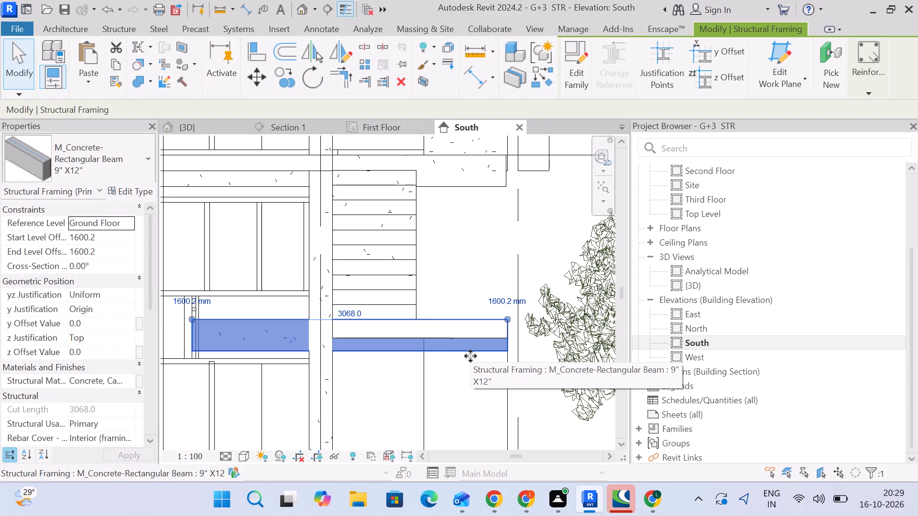
scroll(463, 380, down, 2)
middle_drag(462, 381, 536, 395)
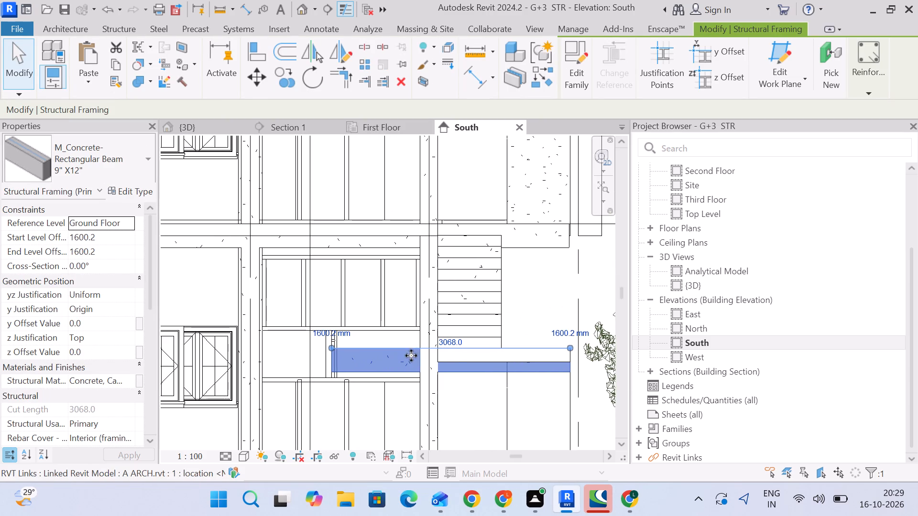
scroll(451, 353, up, 3)
scroll(464, 356, down, 3)
middle_drag(469, 367, 440, 365)
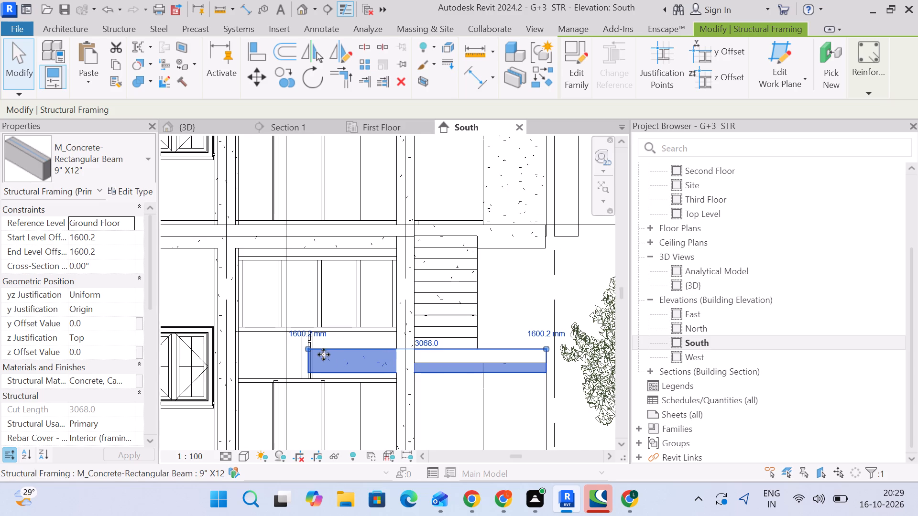
scroll(319, 354, up, 1)
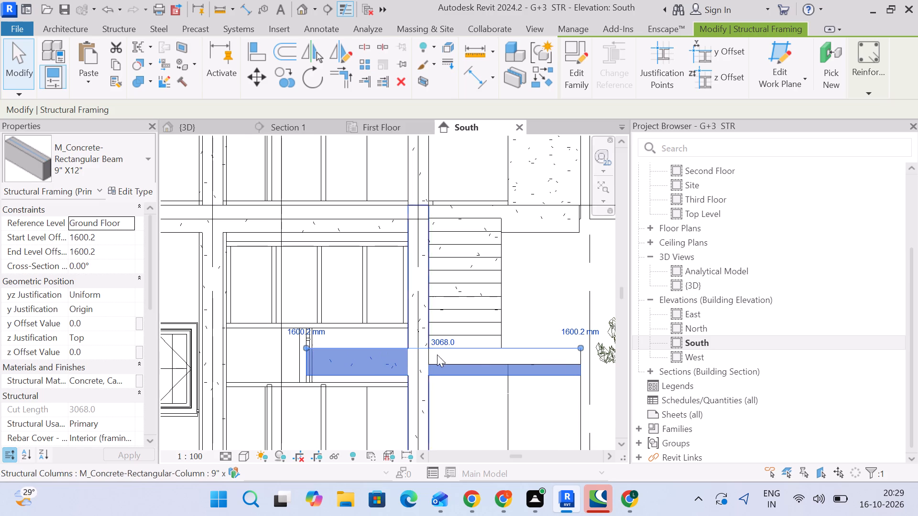
click(451, 350)
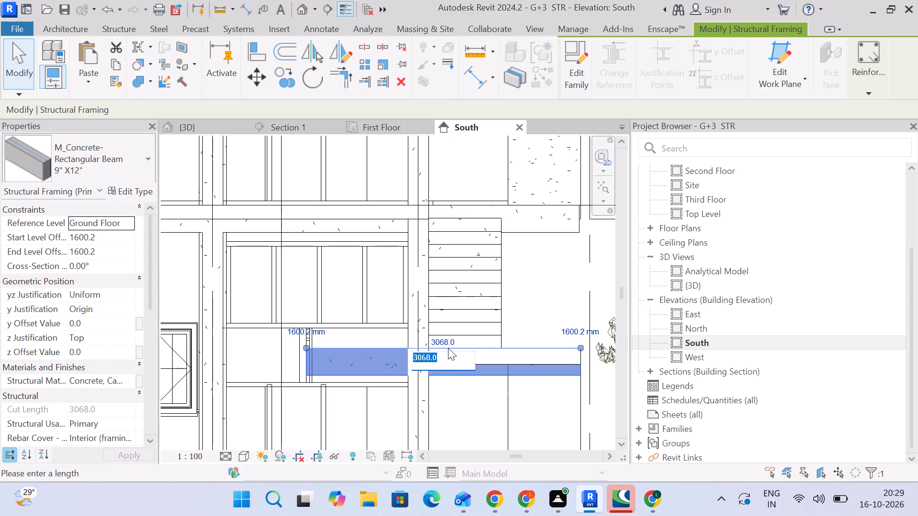
text(36)
text(00)
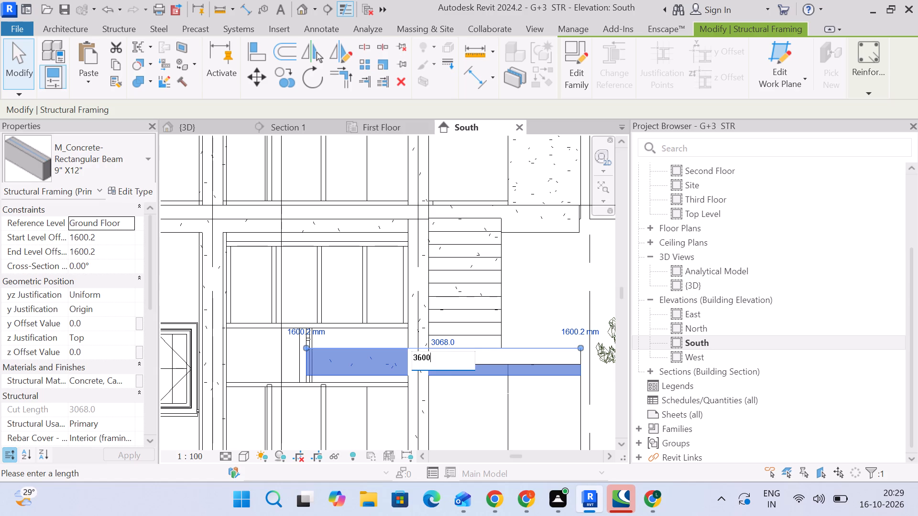
key(Return)
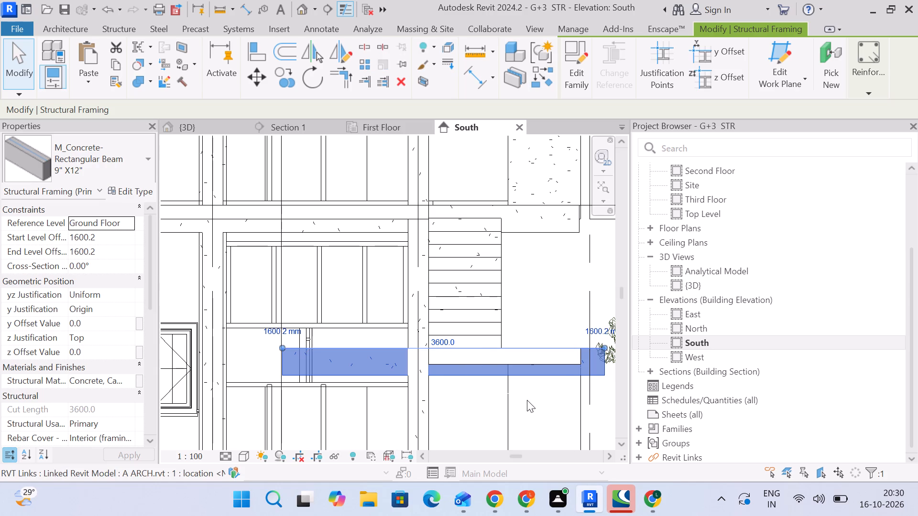
Shift the mid-landing beam horizontally and align its outer end with the end of the First Floor beam above it.
key(Left)
key(Left)
key(Left)
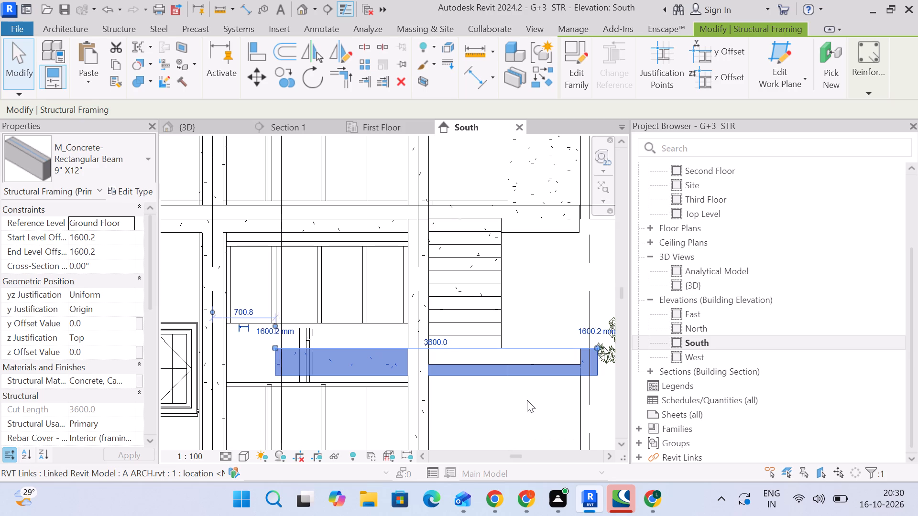
key(Left)
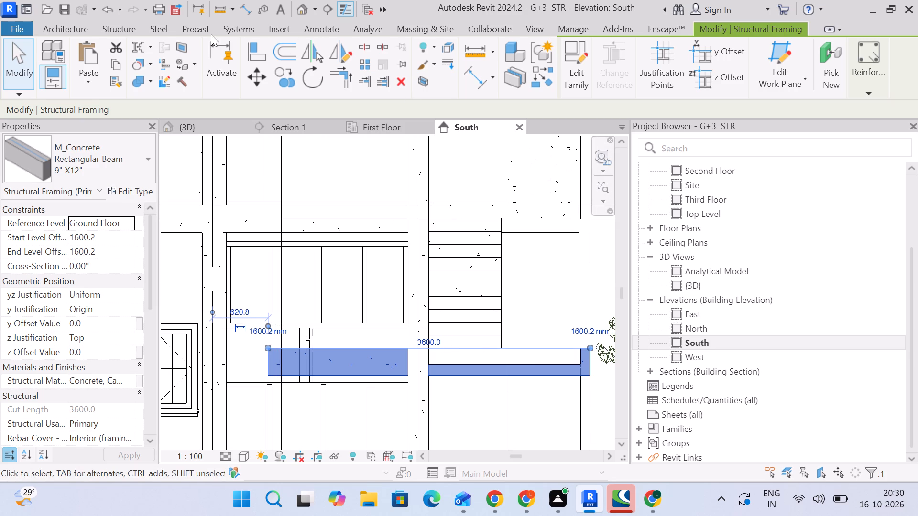
click(257, 52)
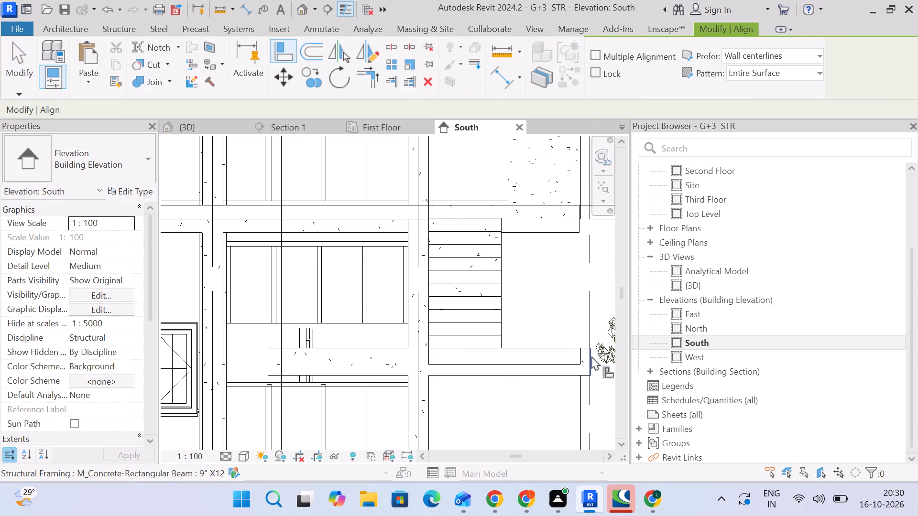
click(584, 226)
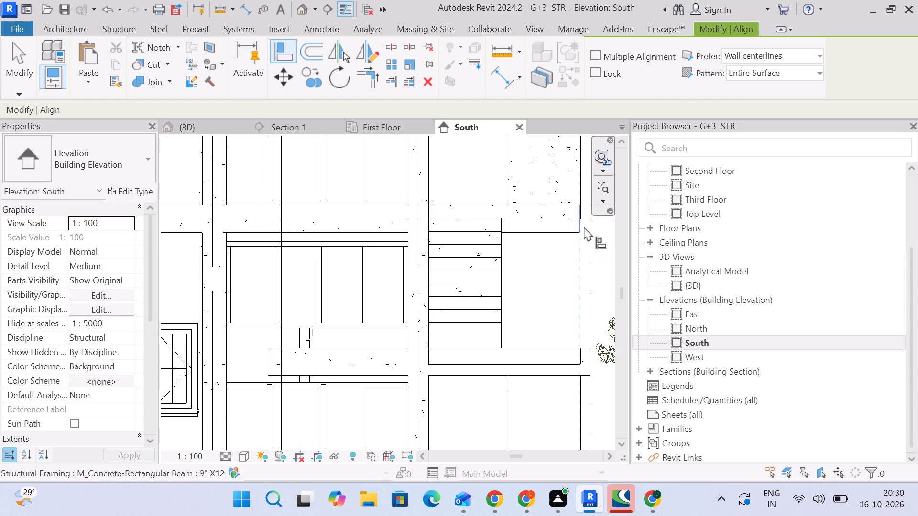
scroll(591, 361, up, 4)
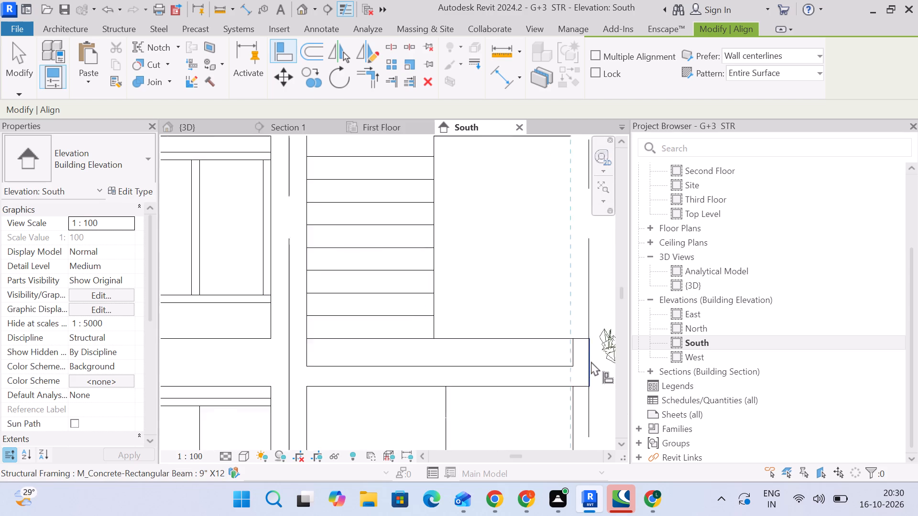
scroll(591, 361, up, 1)
click(591, 361)
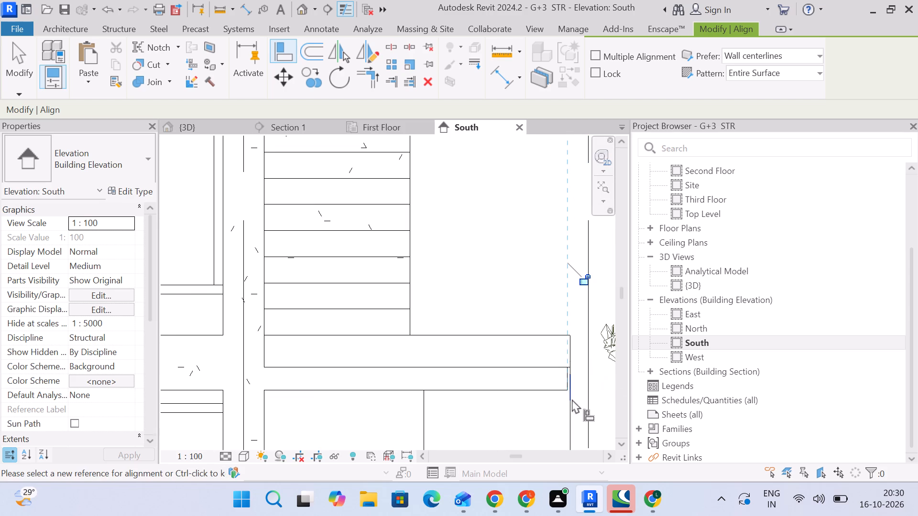
scroll(569, 399, down, 4)
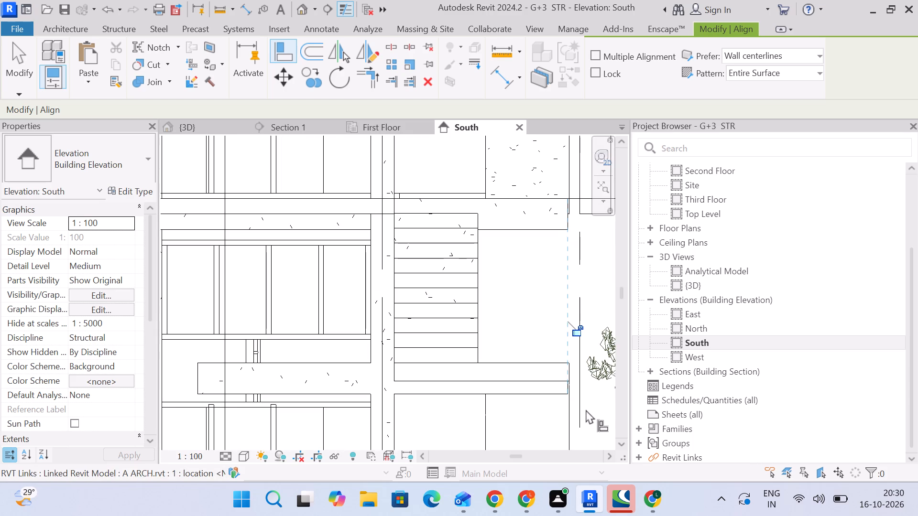
scroll(570, 400, up, 4)
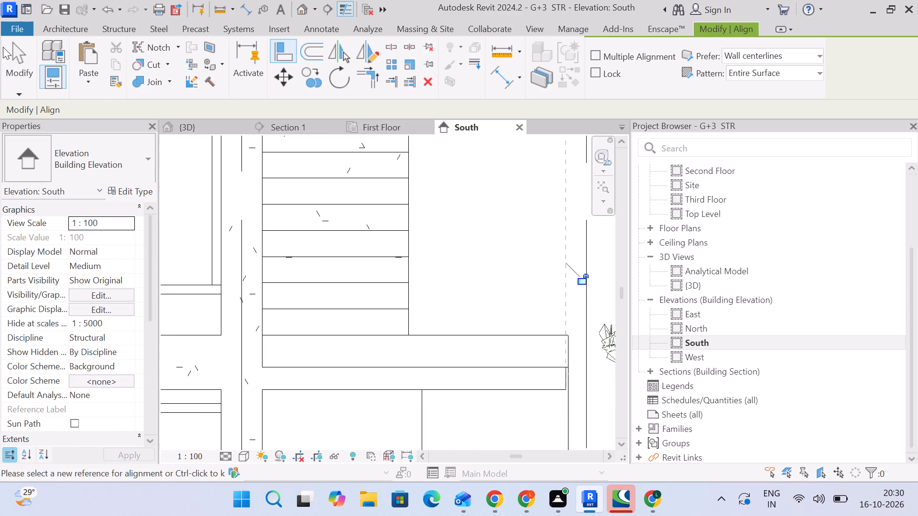
click(15, 62)
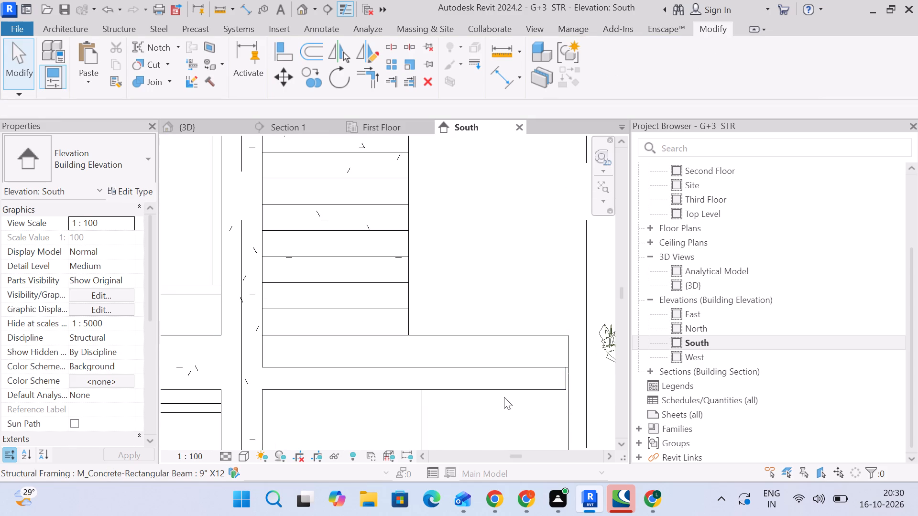
Check the mid-landing beam's outer end against the linked stair landing and the First Floor beam above.
click(504, 397)
click(555, 273)
click(551, 383)
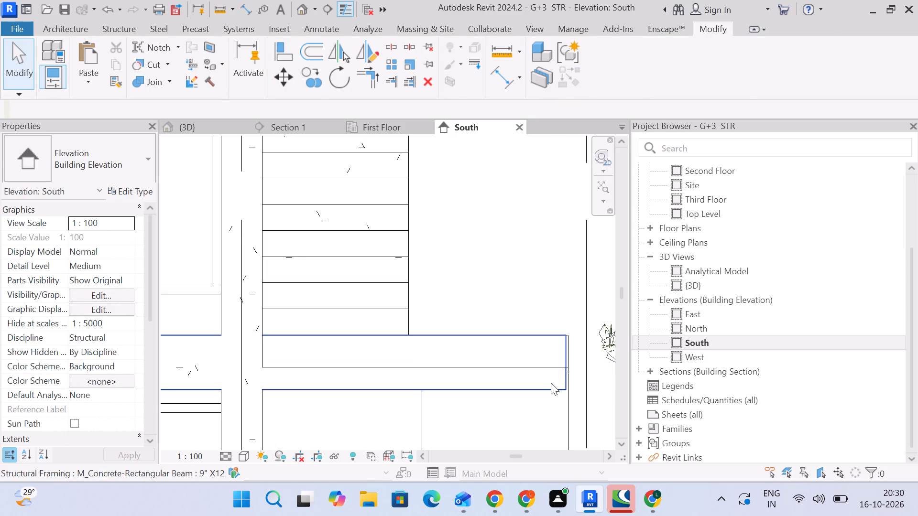
scroll(577, 359, up, 4)
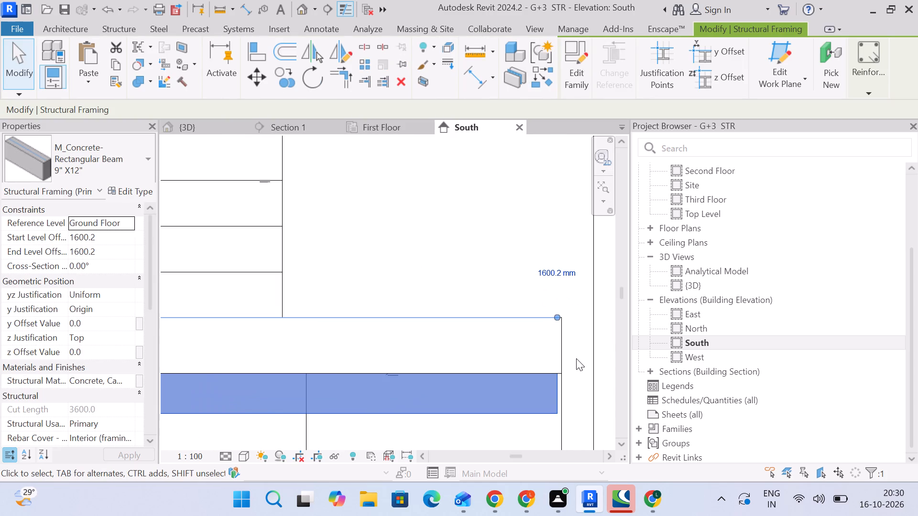
scroll(574, 359, down, 8)
middle_drag(570, 361, 494, 390)
scroll(495, 228, up, 3)
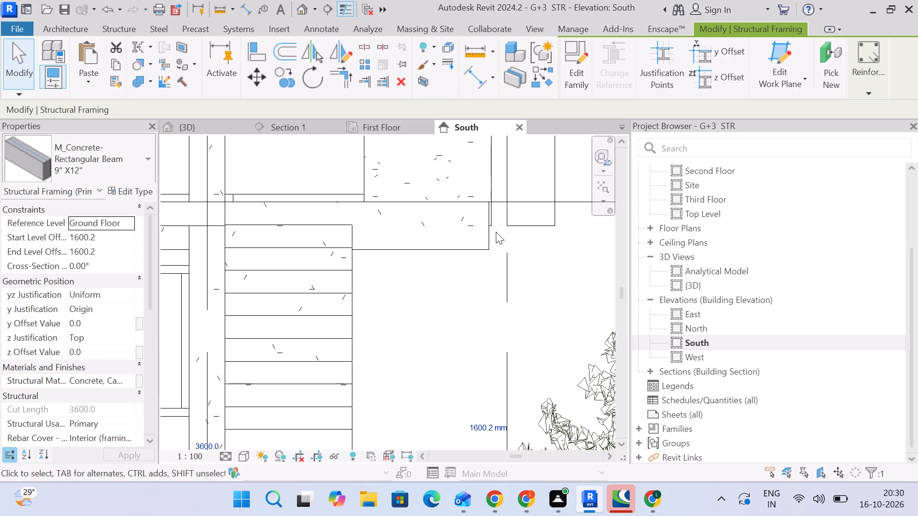
scroll(496, 238, down, 2)
click(534, 273)
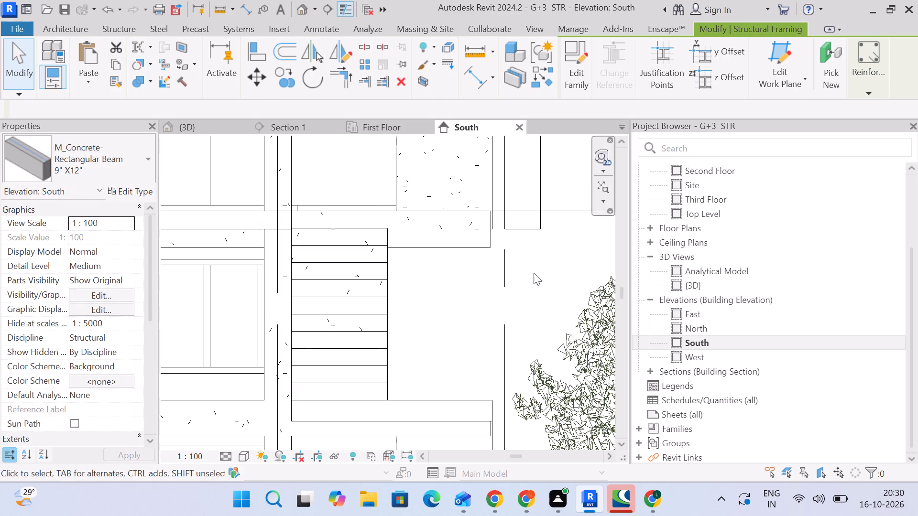
scroll(535, 273, down, 8)
middle_drag(538, 281, 518, 326)
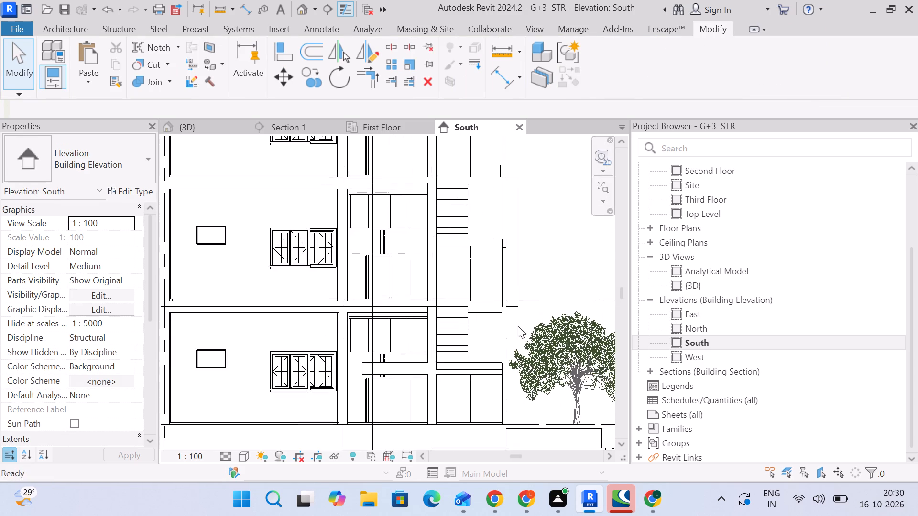
Copy the Ground Floor mid-landing beam and paste it aligned to the First Floor, Second Floor and Third Floor levels.
click(489, 361)
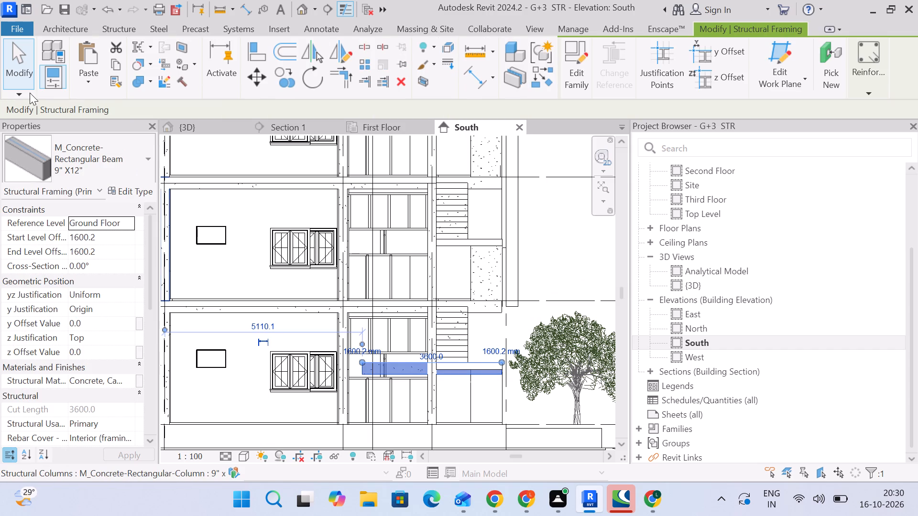
click(112, 68)
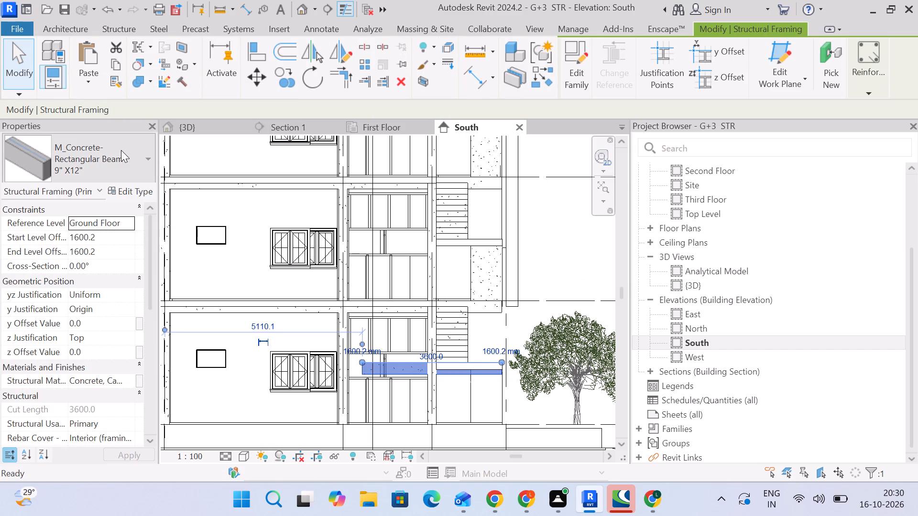
click(89, 79)
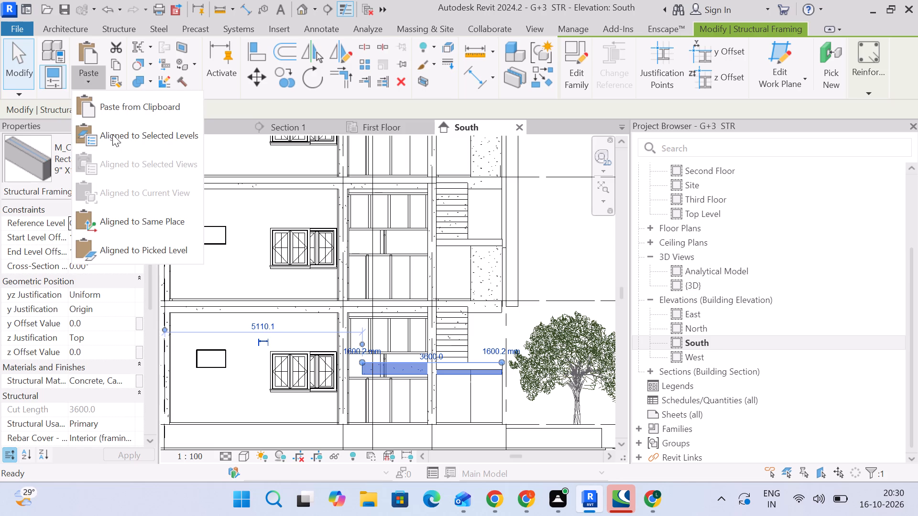
click(118, 141)
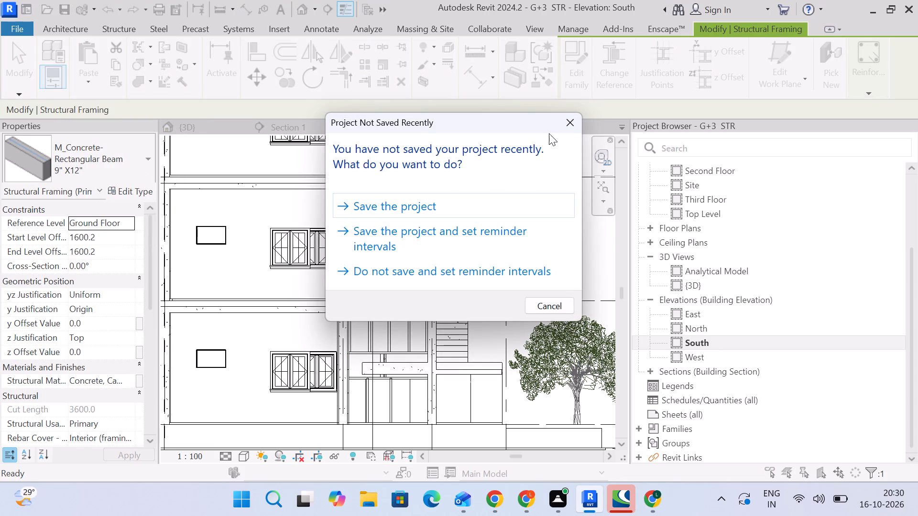
click(573, 124)
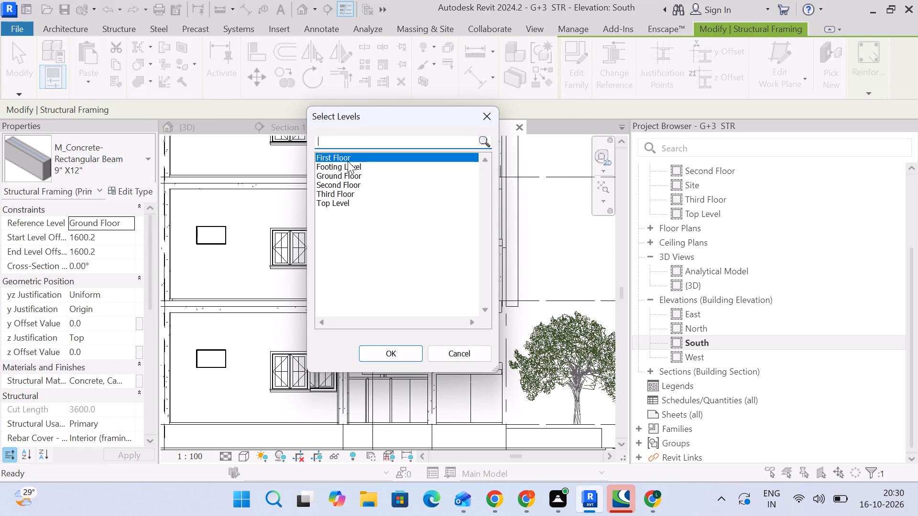
ctrl+click(354, 183)
ctrl+click(355, 193)
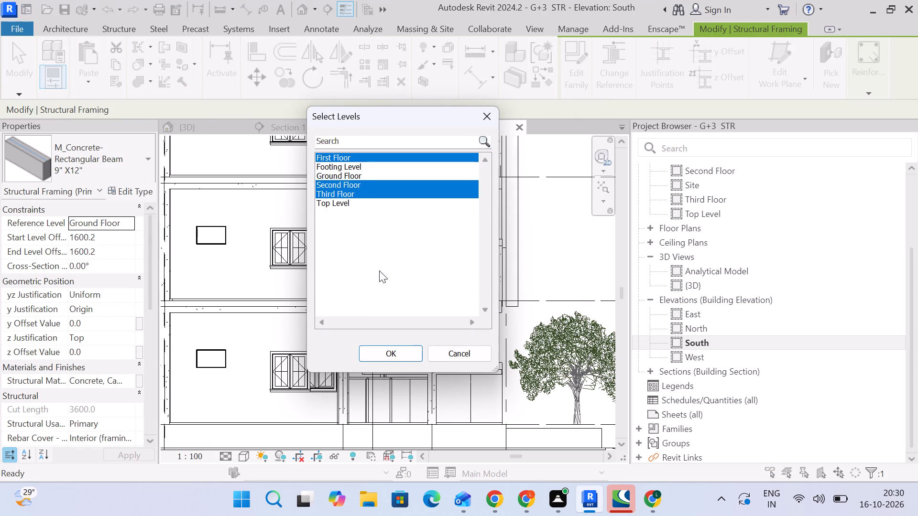
click(395, 356)
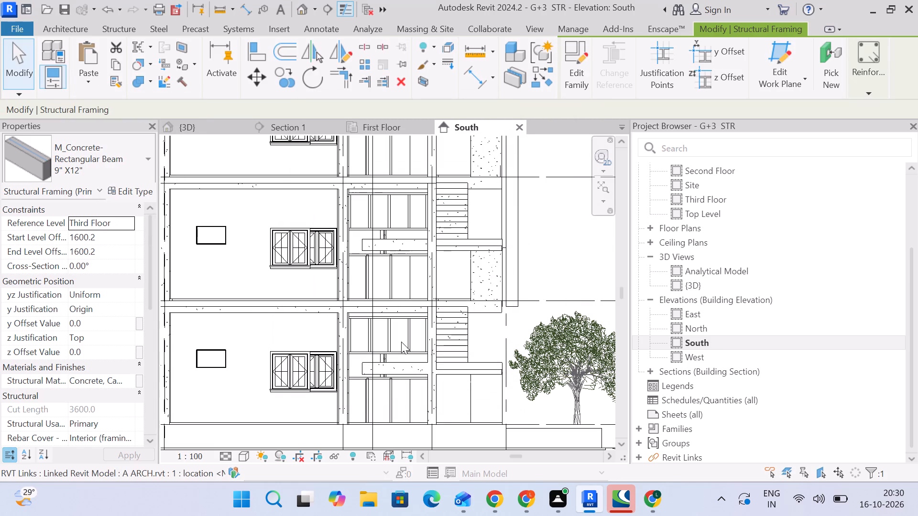
Delete the mid-landing beam copy above the Third Floor level.
scroll(491, 279, down, 3)
middle_drag(495, 287, 480, 372)
scroll(499, 255, down, 2)
middle_drag(498, 274, 488, 331)
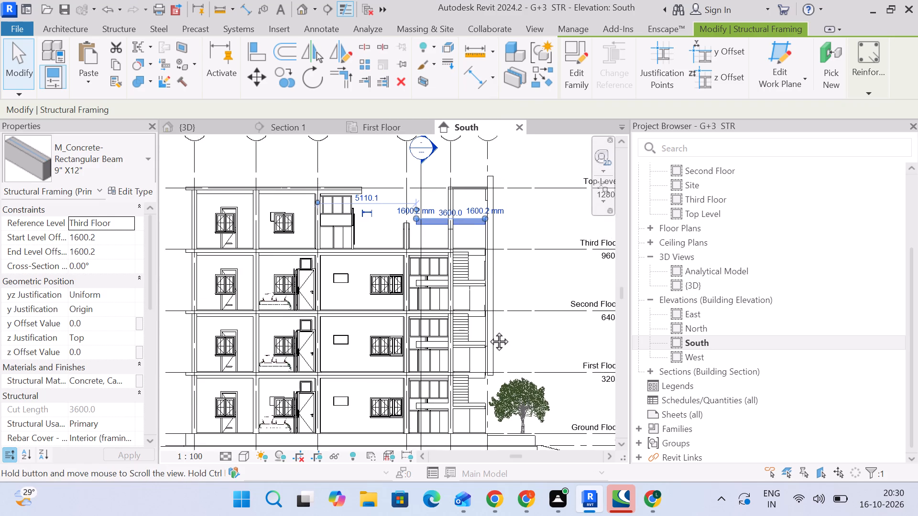
middle_drag(488, 331, 485, 342)
key(Escape)
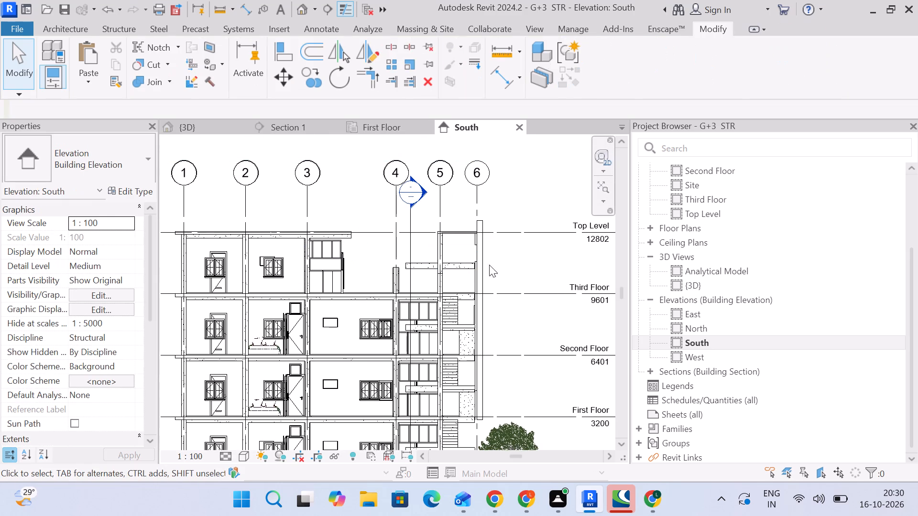
scroll(426, 269, up, 4)
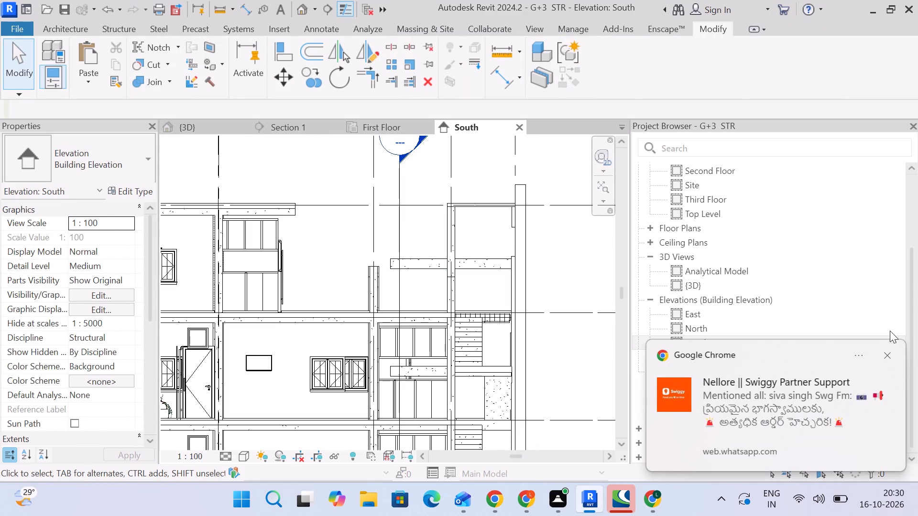
click(894, 353)
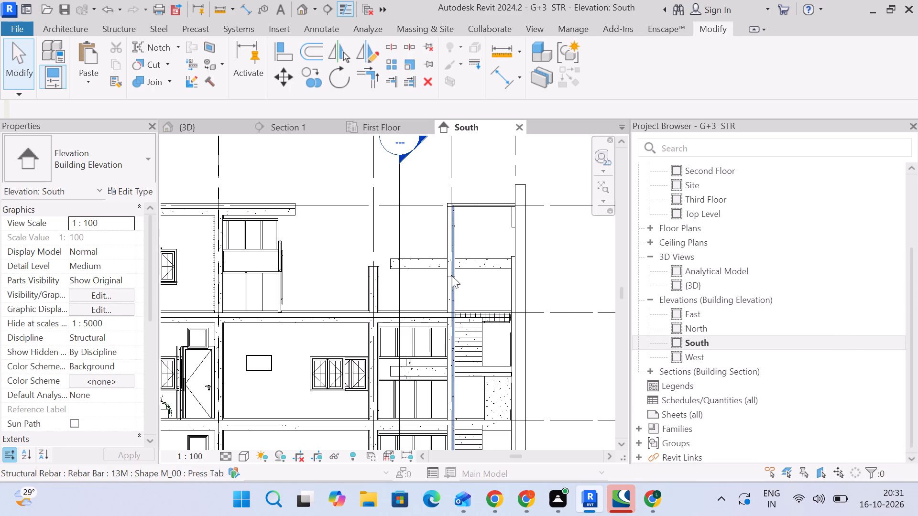
click(494, 262)
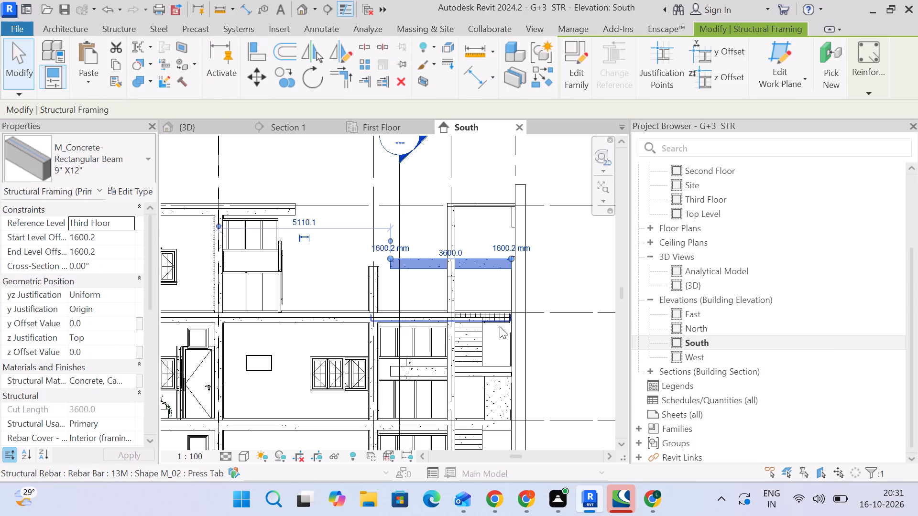
key(Delete)
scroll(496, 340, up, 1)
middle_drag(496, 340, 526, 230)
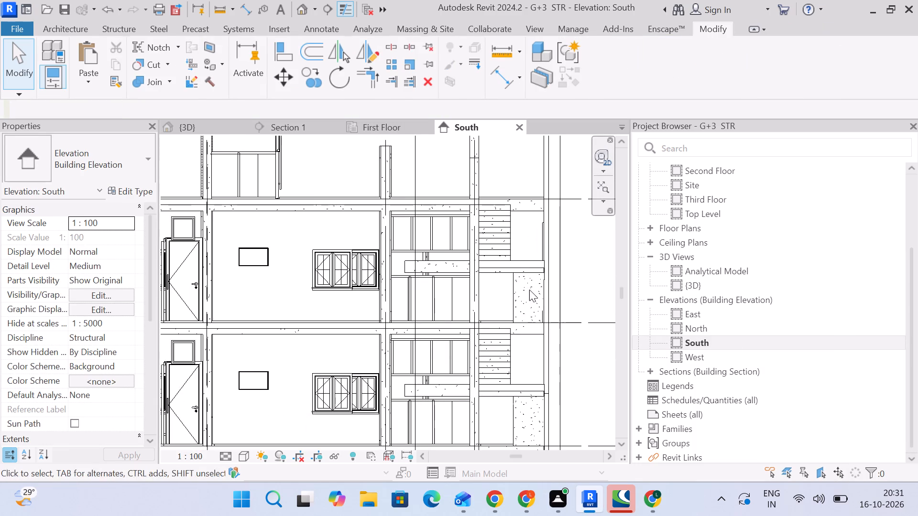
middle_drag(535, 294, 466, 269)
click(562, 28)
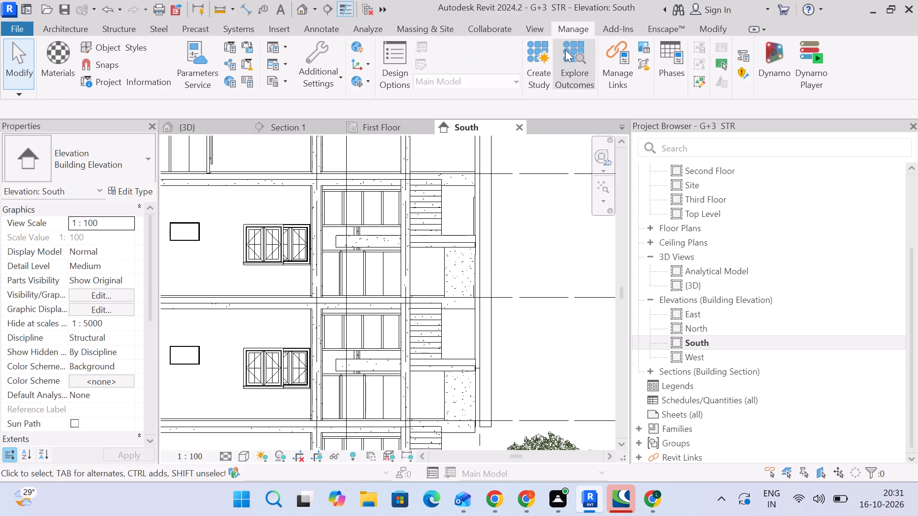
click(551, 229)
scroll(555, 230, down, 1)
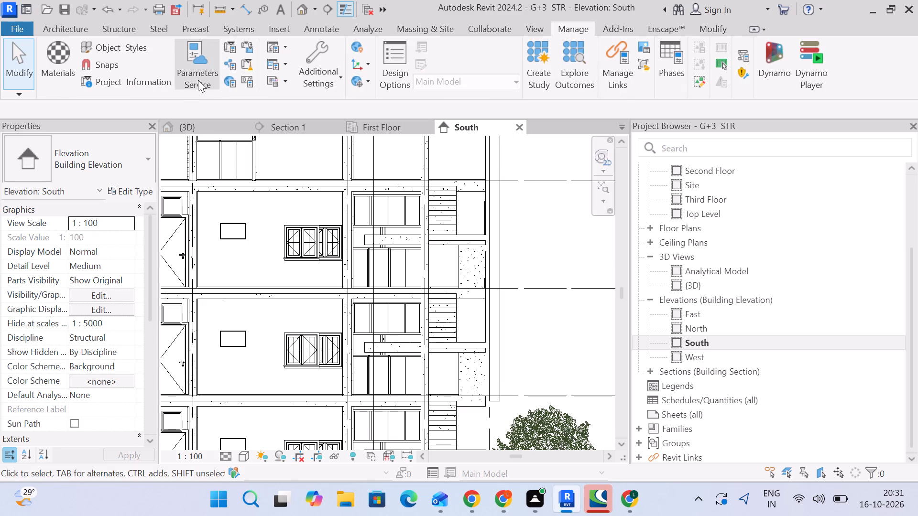
Examine the mid-landing beams around the staircase in the 3D view, checking their position against the linked stair landings and columns.
click(195, 123)
scroll(409, 316, up, 6)
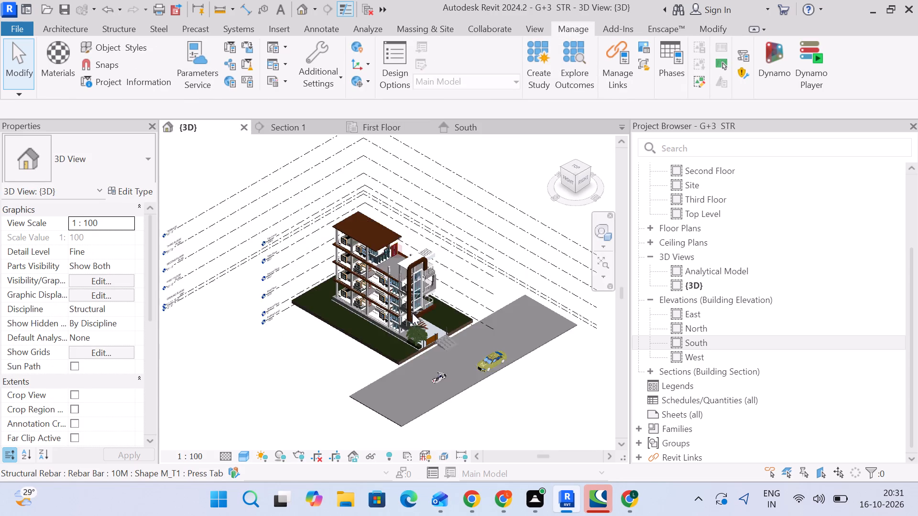
scroll(412, 313, up, 10)
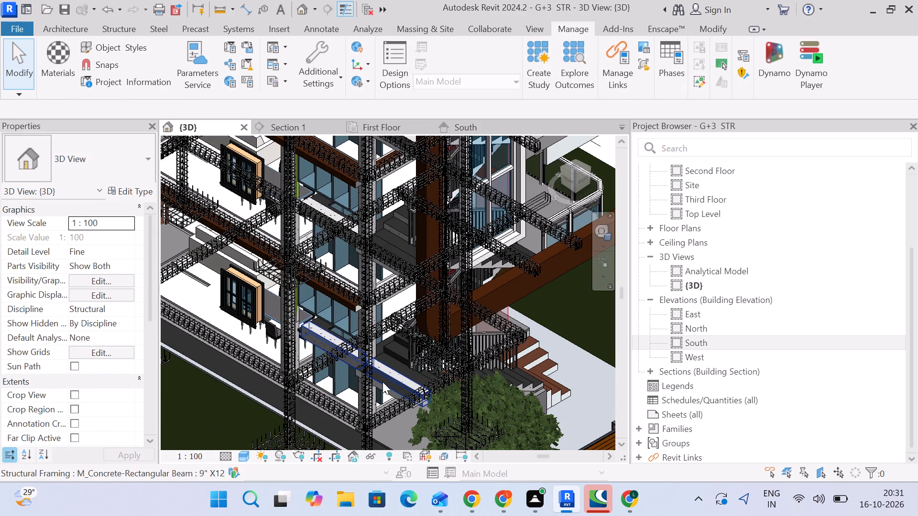
scroll(383, 374, up, 4)
middle_drag(407, 387, 407, 387)
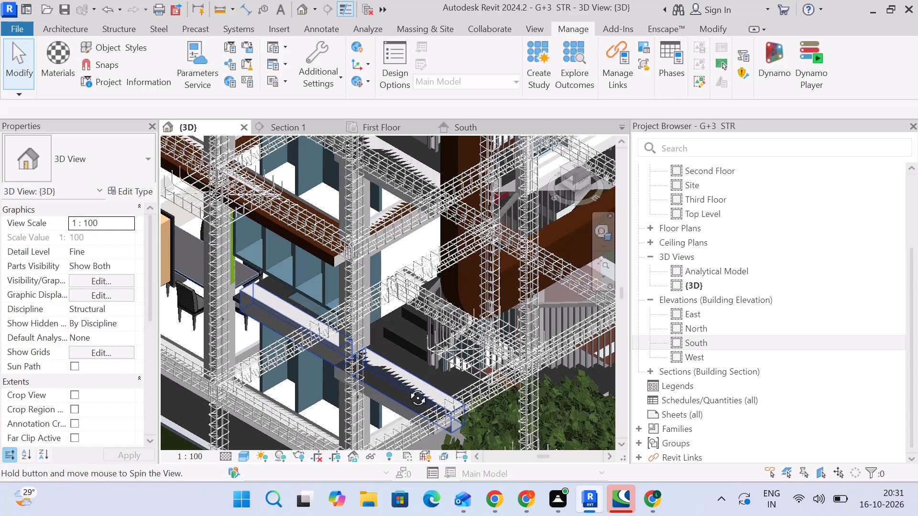
middle_drag(407, 387, 408, 296)
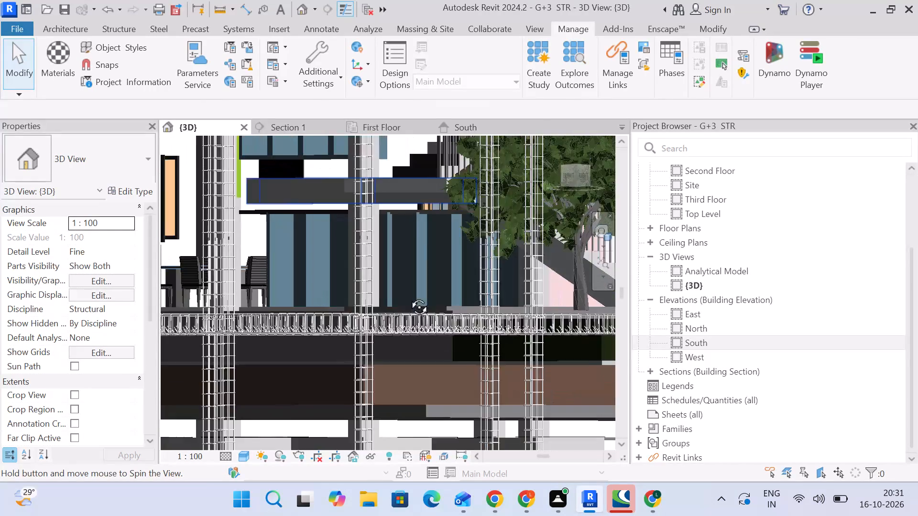
middle_drag(408, 296, 389, 333)
scroll(364, 290, down, 3)
middle_drag(368, 311, 385, 324)
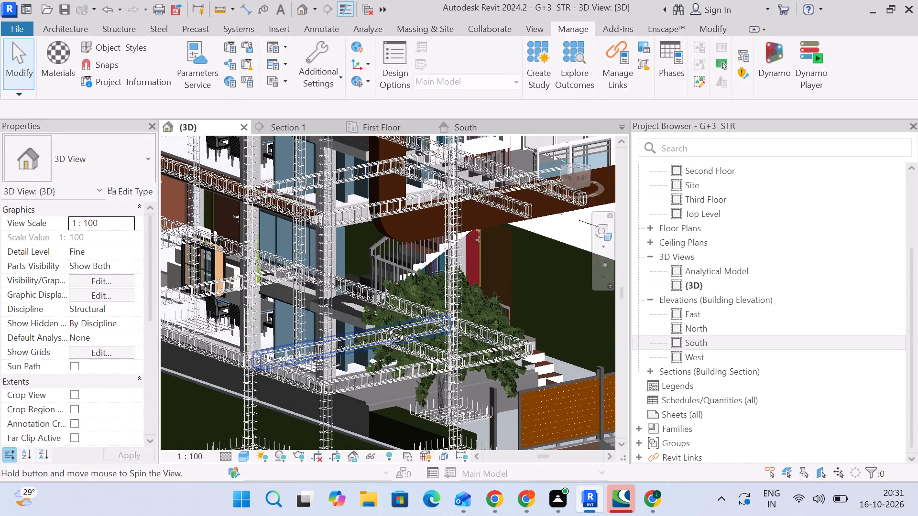
middle_drag(385, 324, 388, 290)
scroll(387, 285, down, 1)
middle_drag(387, 293, 381, 407)
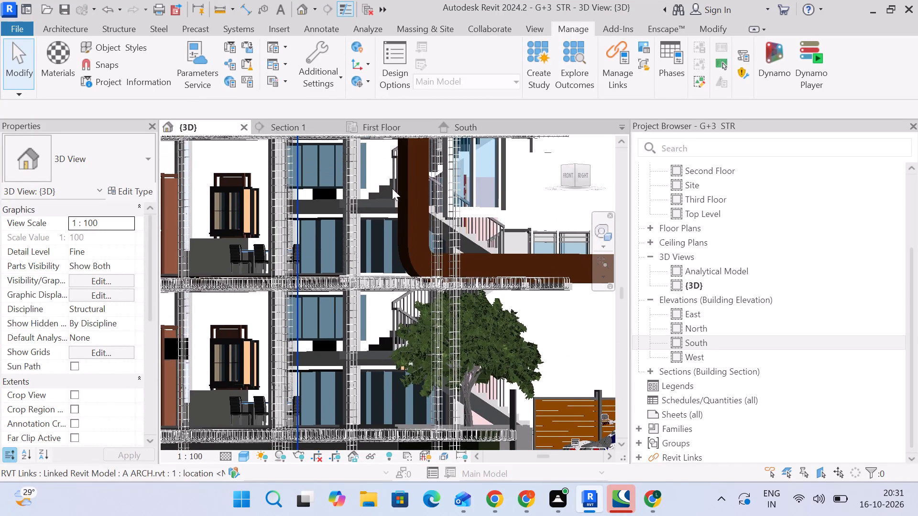
Unload the linked architectural model A ARCH.rvt and apply the change.
middle_drag(395, 208, 405, 364)
scroll(372, 208, up, 1)
middle_drag(372, 223, 362, 363)
scroll(420, 272, down, 2)
middle_drag(421, 276, 415, 357)
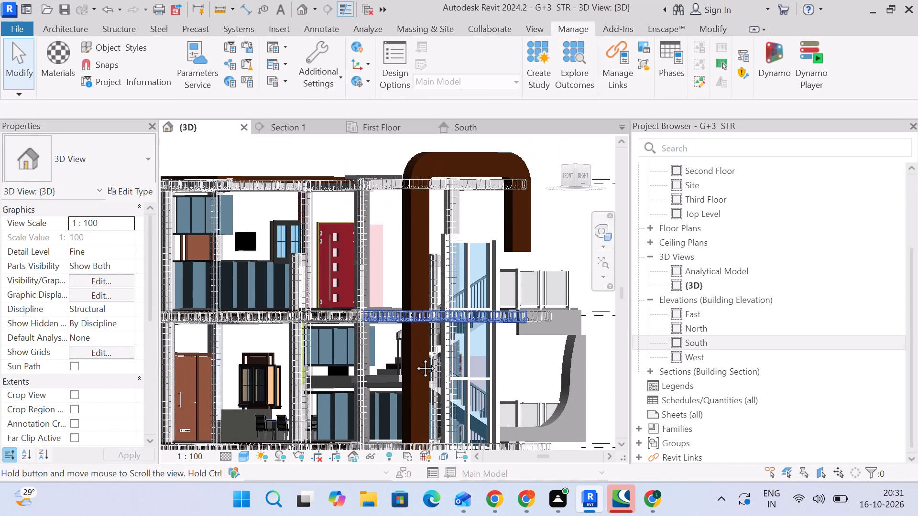
middle_drag(415, 357, 414, 361)
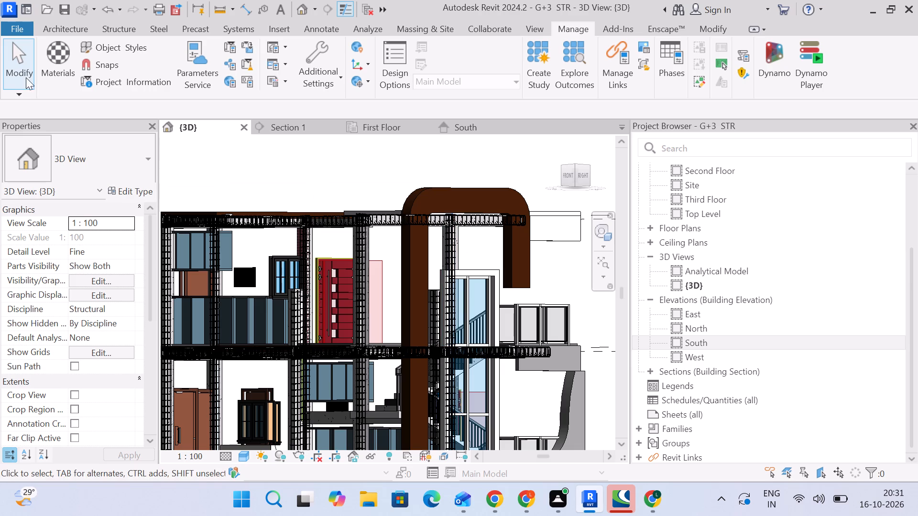
click(11, 64)
click(623, 75)
click(300, 117)
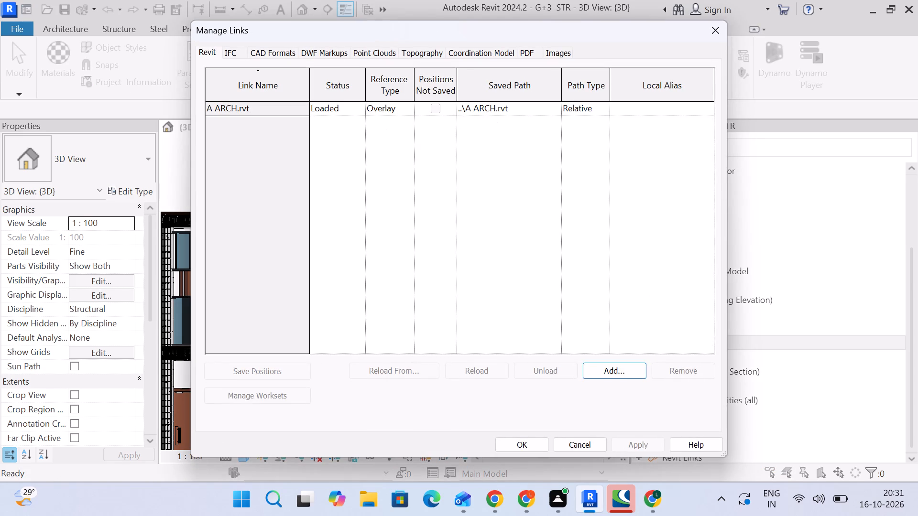
click(299, 111)
click(542, 371)
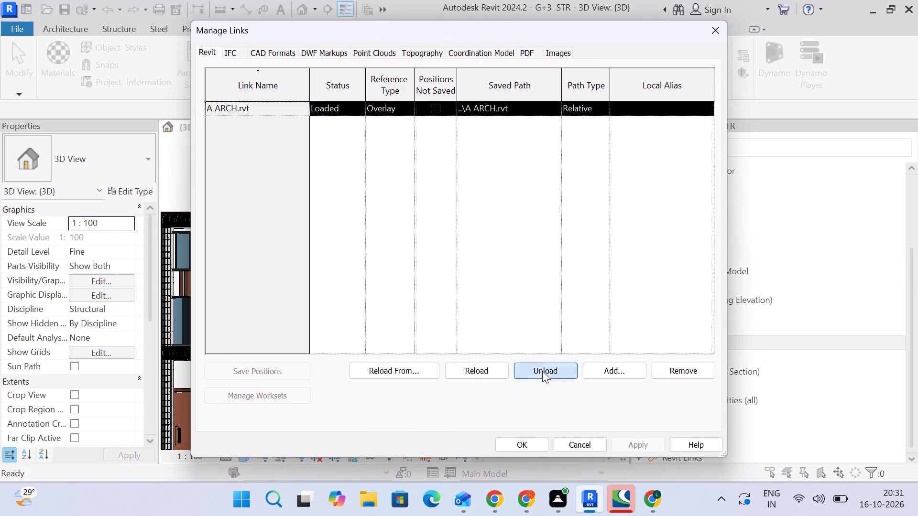
click(492, 274)
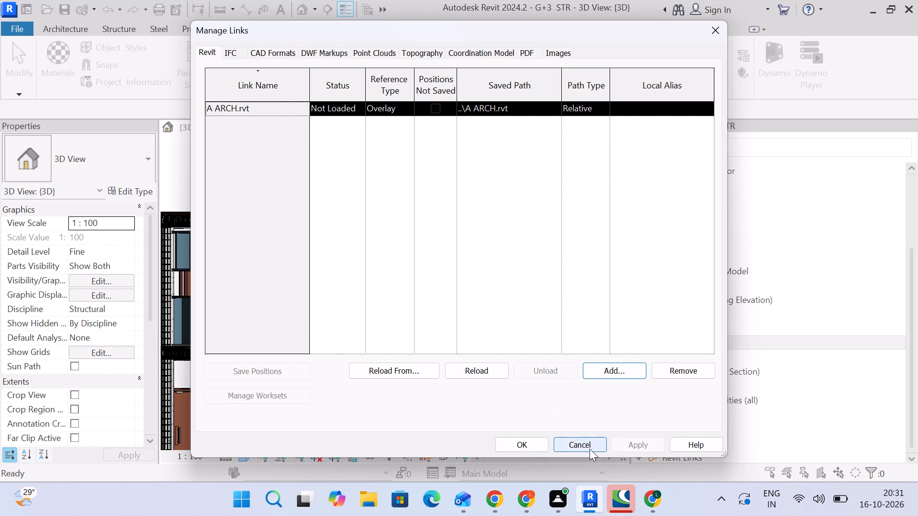
click(523, 446)
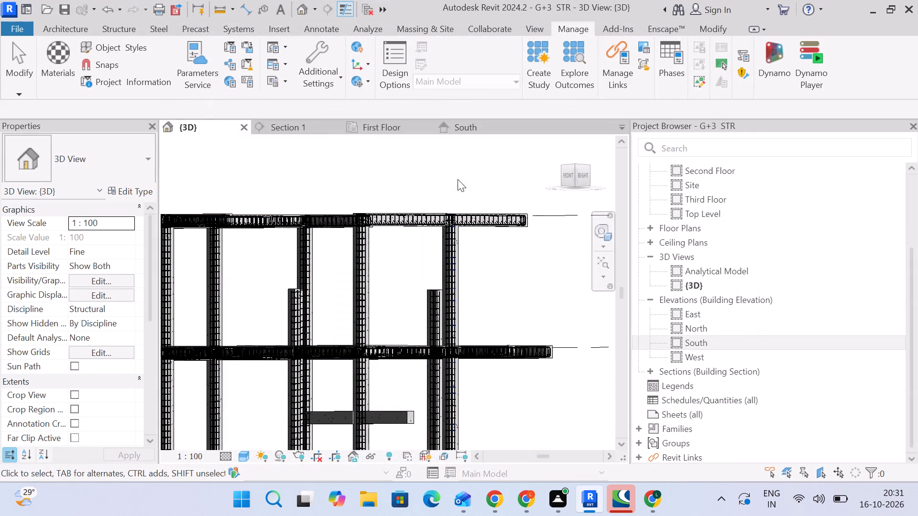
Save the structural model.
click(465, 168)
key(ctrl+s)
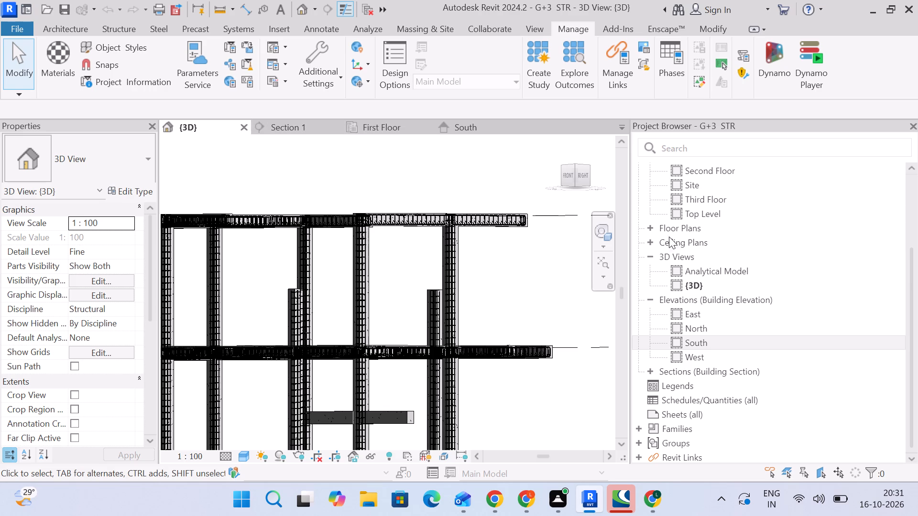
Examine the structural frame in isometric and front 3D views, focusing on the mid-landing beams beyond grid 4.
click(555, 143)
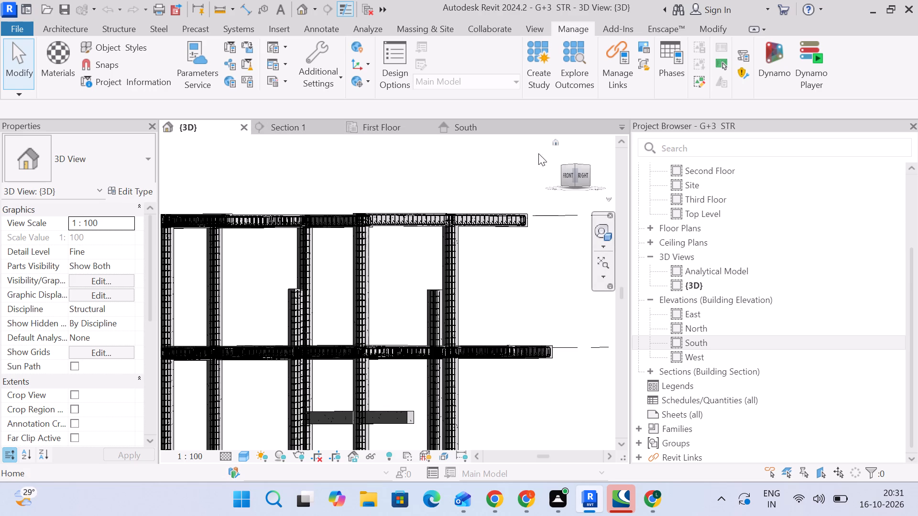
scroll(438, 314, up, 10)
middle_drag(524, 395, 523, 393)
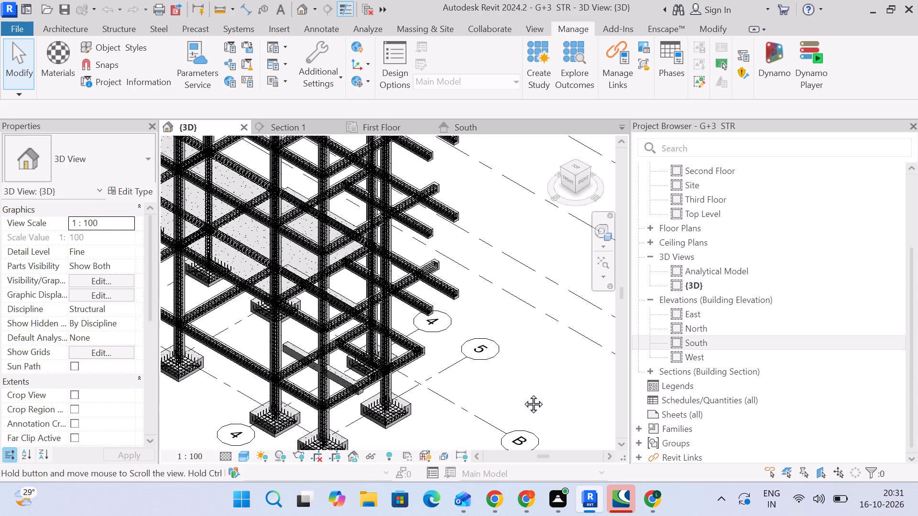
middle_drag(523, 393, 631, 276)
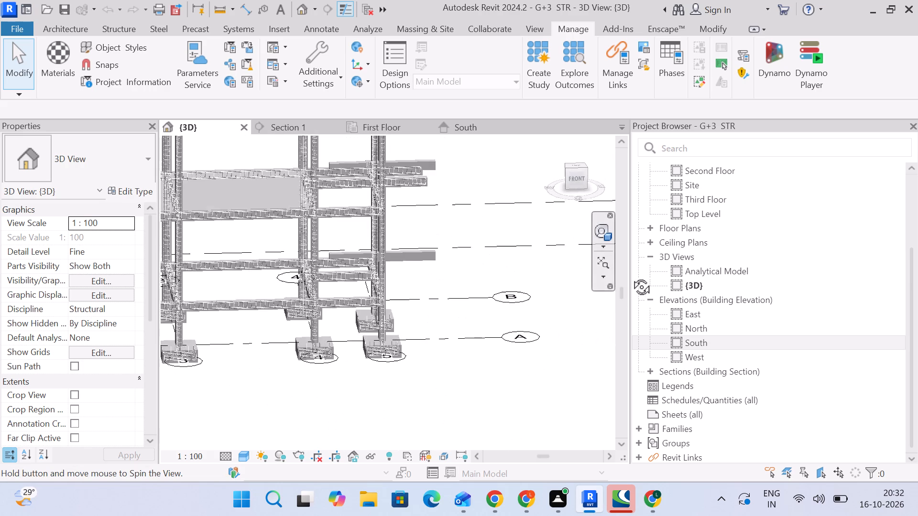
middle_drag(631, 276, 632, 273)
scroll(464, 333, down, 2)
middle_drag(464, 333, 459, 265)
click(573, 174)
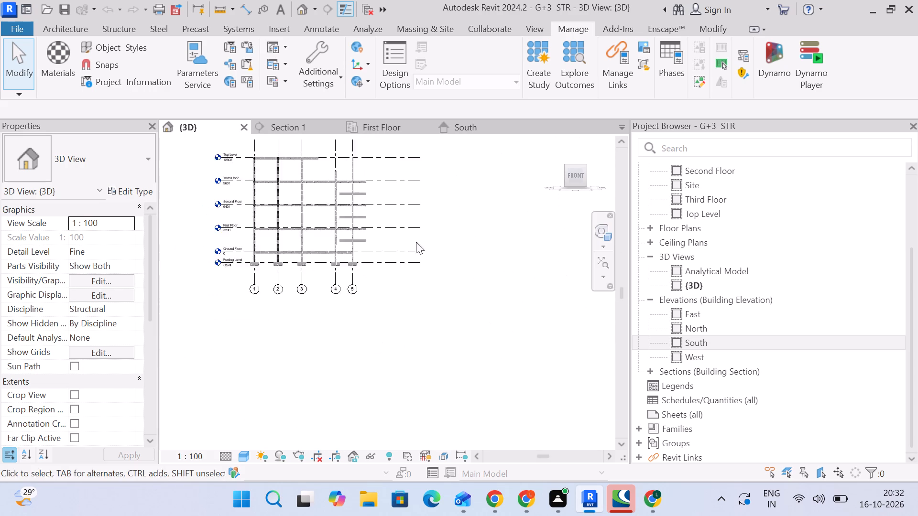
scroll(415, 303, up, 4)
scroll(452, 332, up, 5)
scroll(420, 235, up, 1)
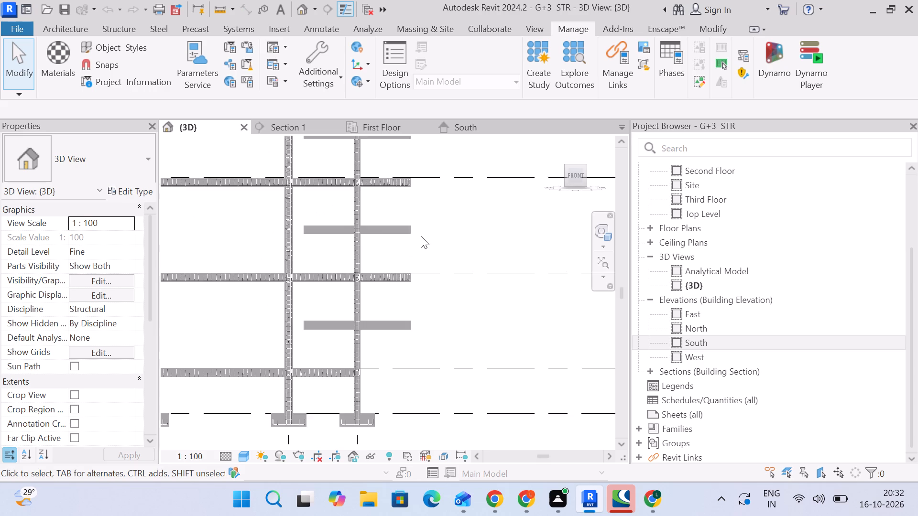
middle_drag(425, 249, 456, 337)
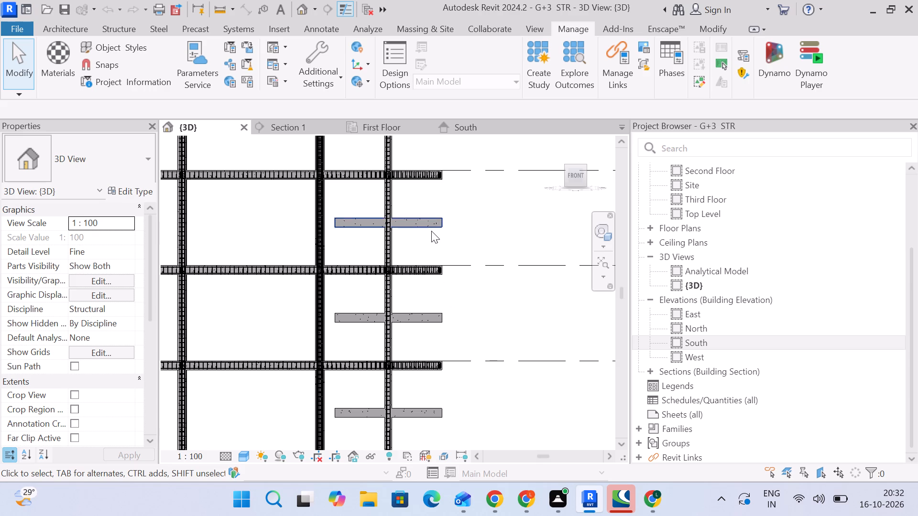
scroll(429, 229, up, 3)
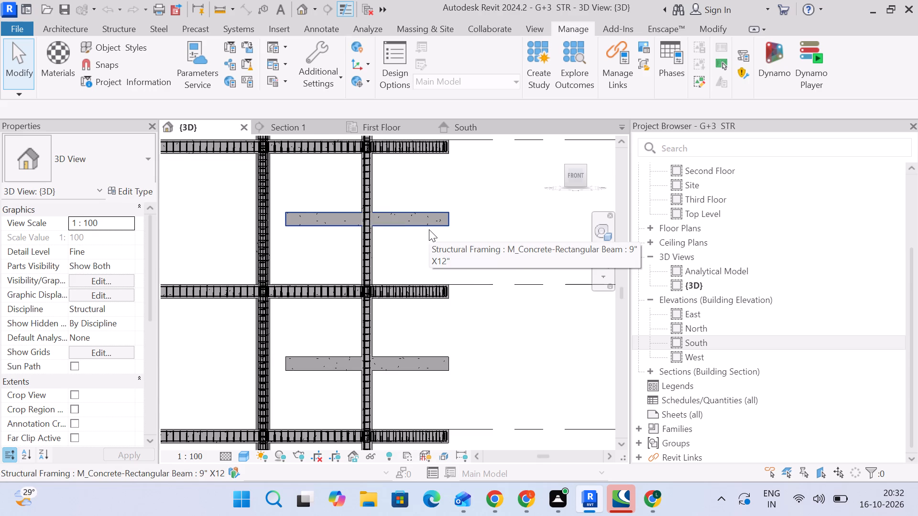
scroll(429, 229, down, 3)
middle_click(481, 232)
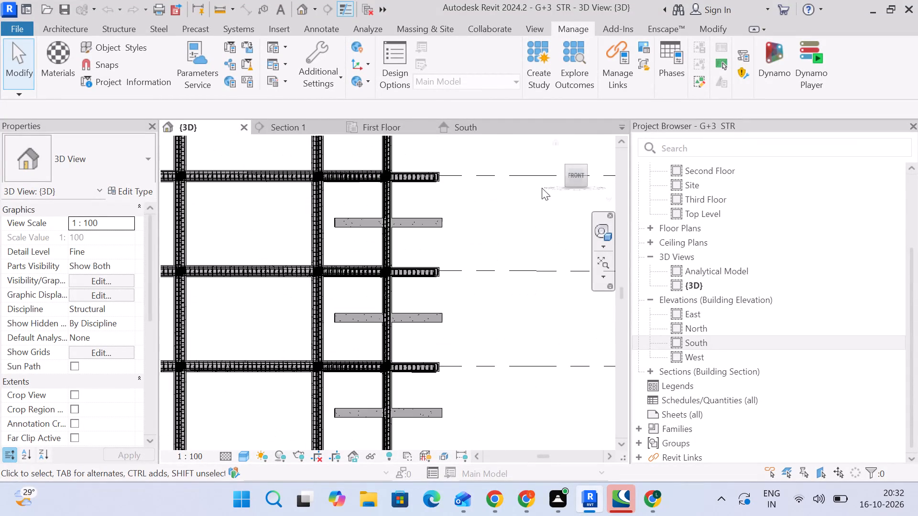
Check the mid-landing beams from the front against the floor levels, columns and neighbouring reinforced beams.
click(576, 172)
scroll(356, 288, up, 2)
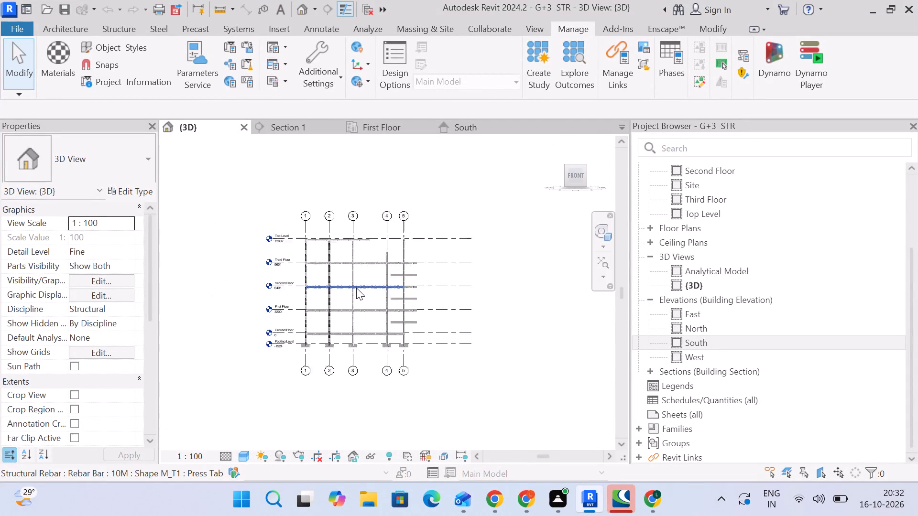
scroll(356, 288, up, 2)
scroll(398, 279, up, 5)
scroll(513, 265, up, 5)
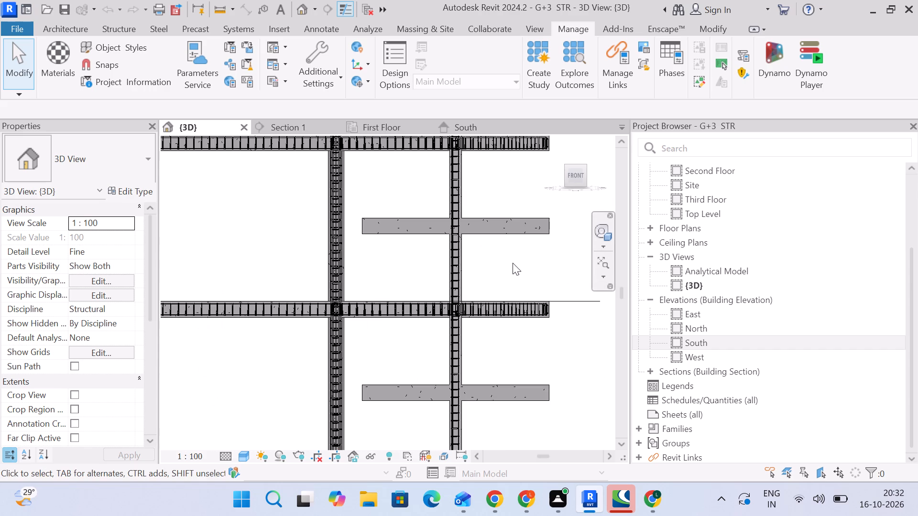
scroll(513, 263, down, 10)
middle_drag(514, 262, 407, 245)
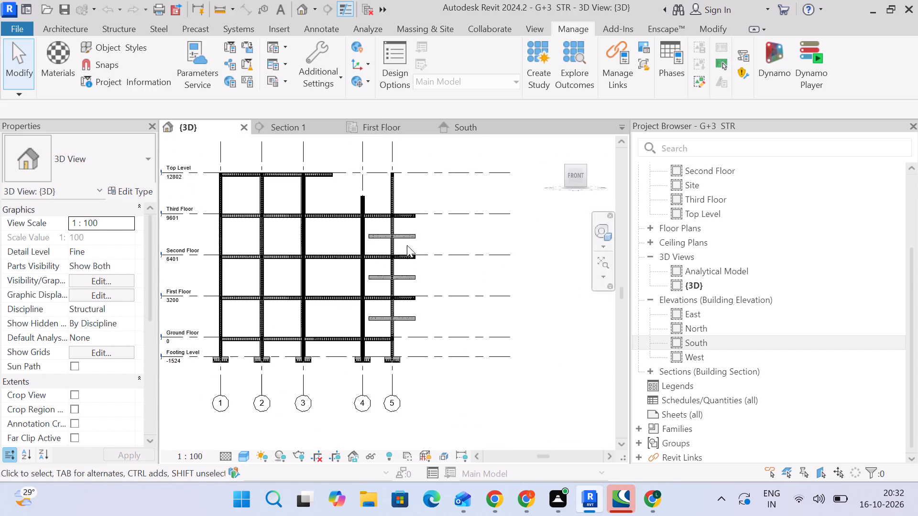
scroll(407, 245, down, 3)
scroll(393, 292, up, 9)
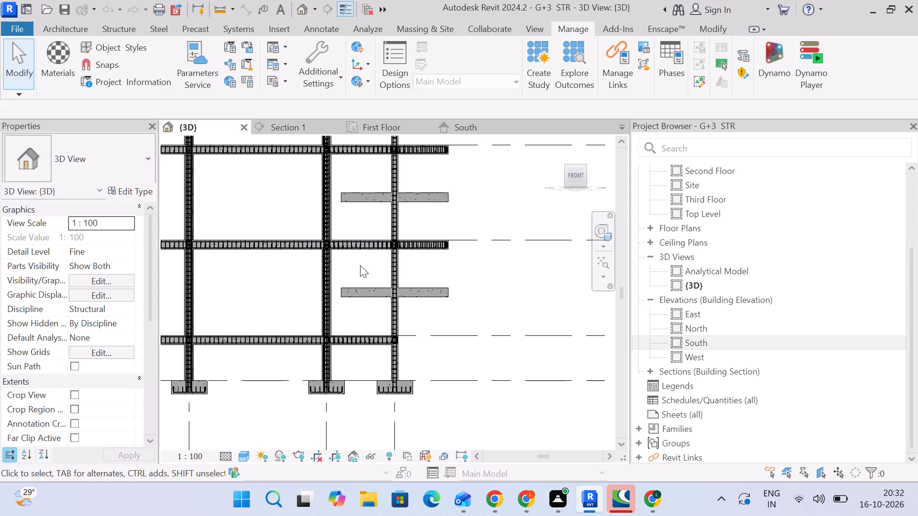
scroll(346, 253, up, 4)
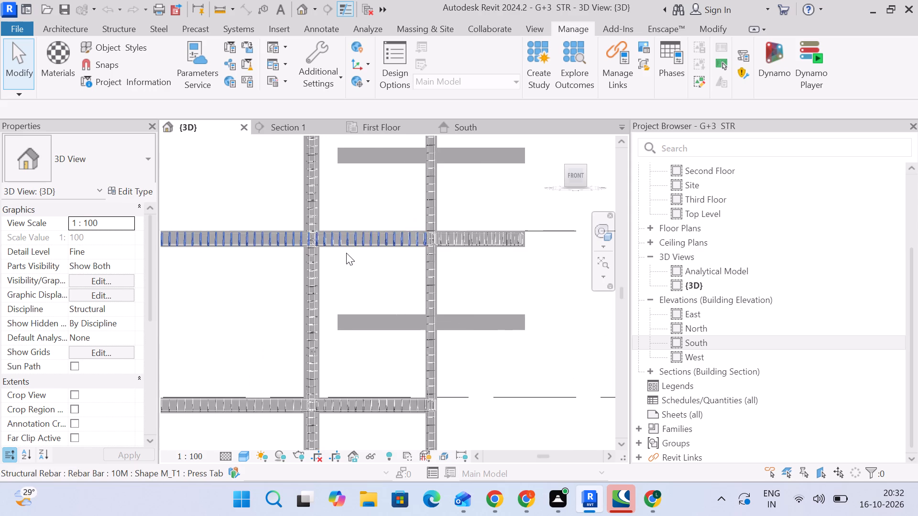
Select the First Floor cantilever beam extending past grid 5 and filter the selection down to its Structural Rebar only.
shift+middle_drag(512, 263, 458, 295)
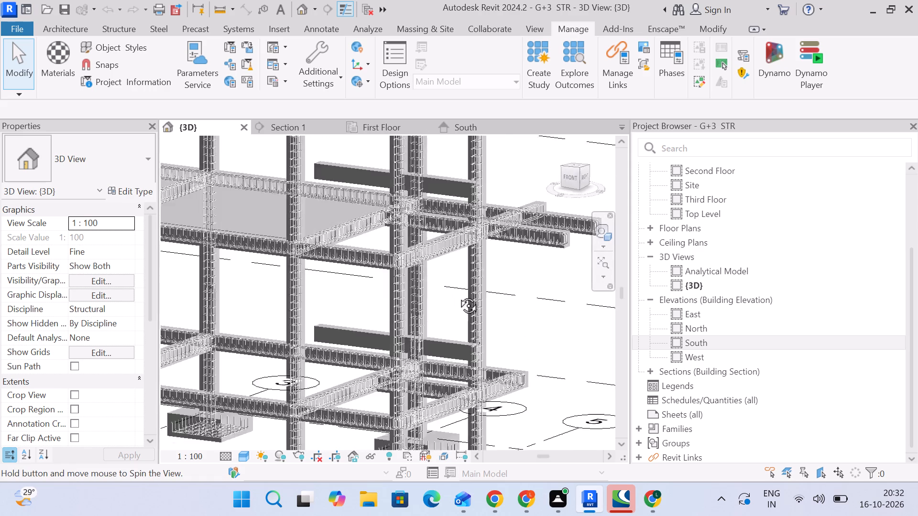
shift+middle_drag(458, 295, 453, 351)
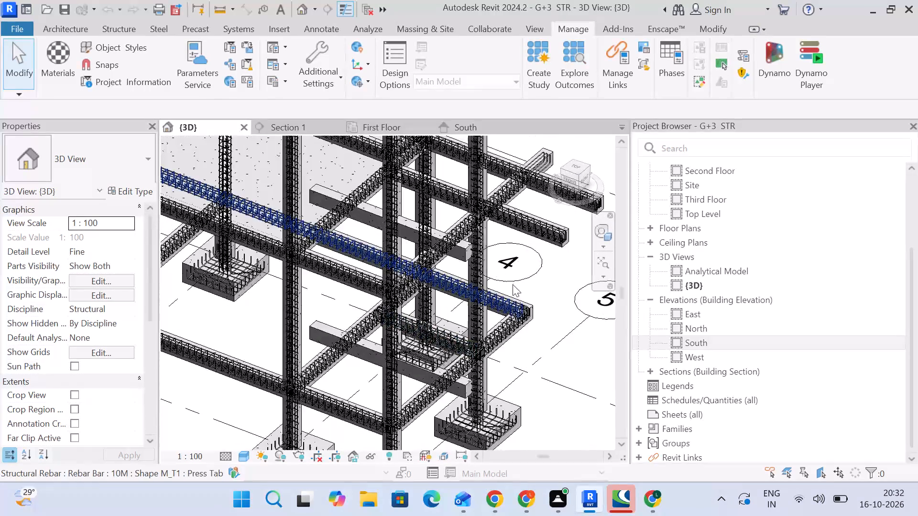
scroll(530, 263, up, 4)
middle_drag(570, 265, 424, 332)
drag(470, 330, 455, 278)
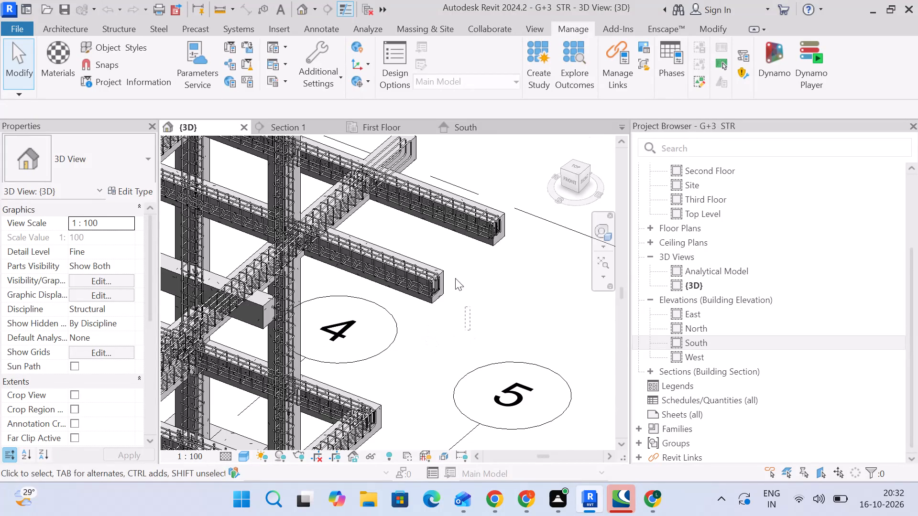
drag(455, 278, 423, 255)
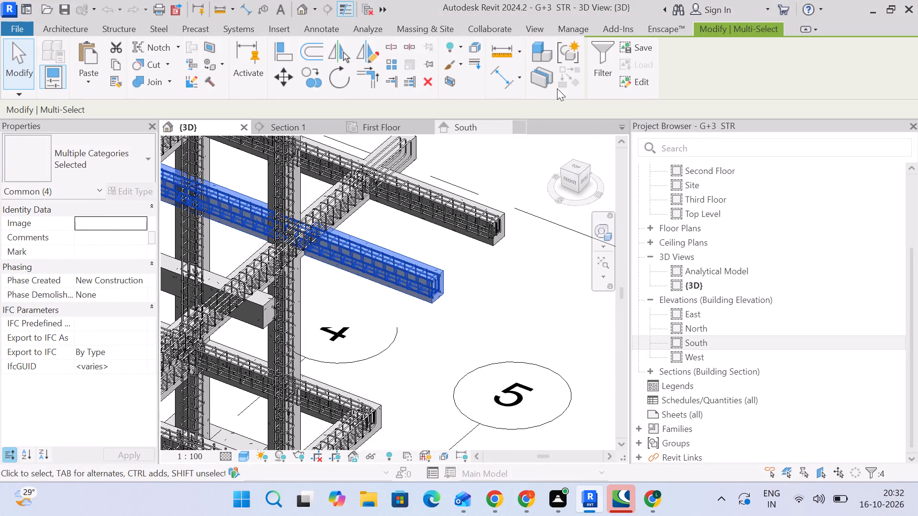
click(590, 65)
click(555, 174)
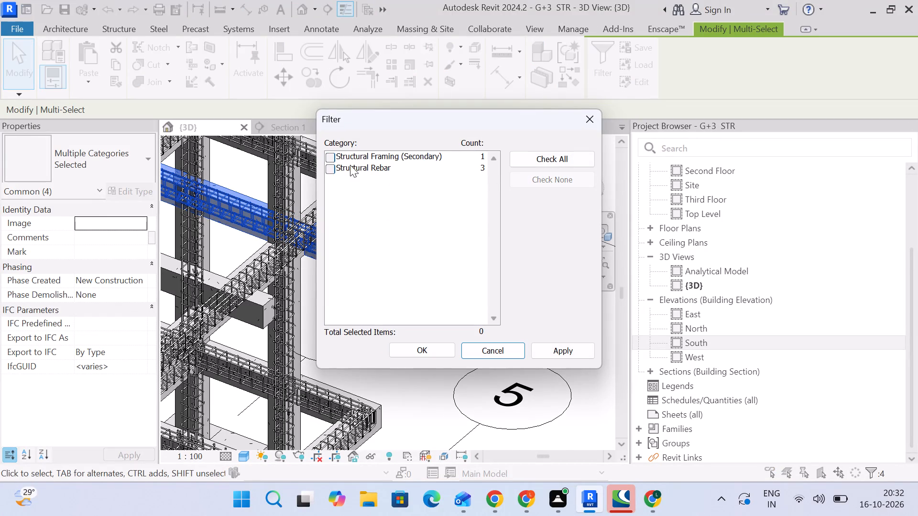
click(331, 167)
click(410, 347)
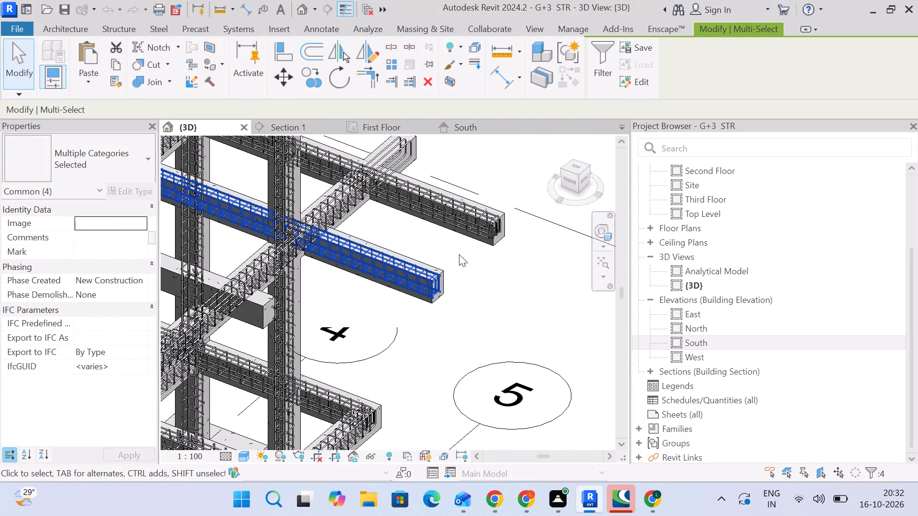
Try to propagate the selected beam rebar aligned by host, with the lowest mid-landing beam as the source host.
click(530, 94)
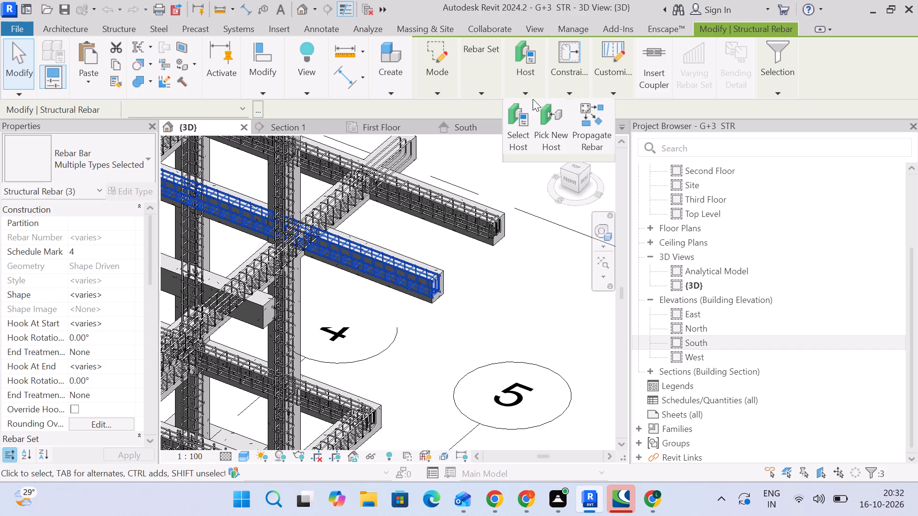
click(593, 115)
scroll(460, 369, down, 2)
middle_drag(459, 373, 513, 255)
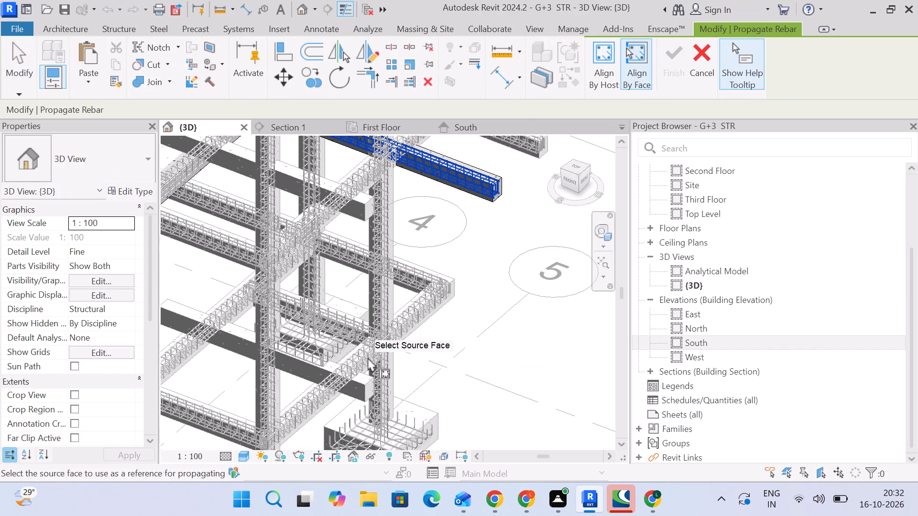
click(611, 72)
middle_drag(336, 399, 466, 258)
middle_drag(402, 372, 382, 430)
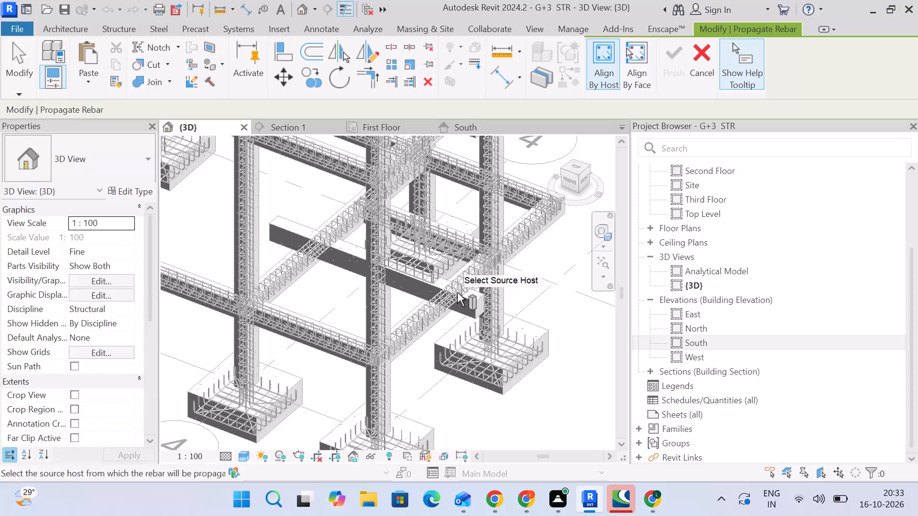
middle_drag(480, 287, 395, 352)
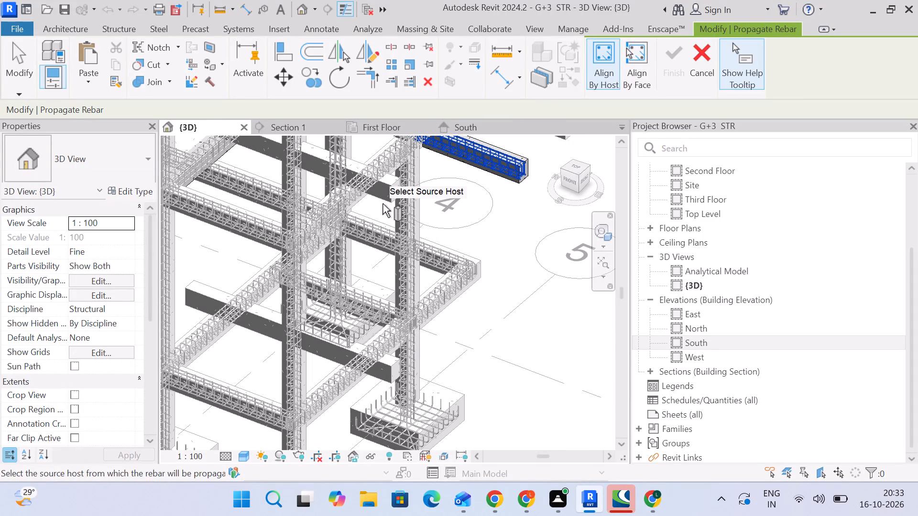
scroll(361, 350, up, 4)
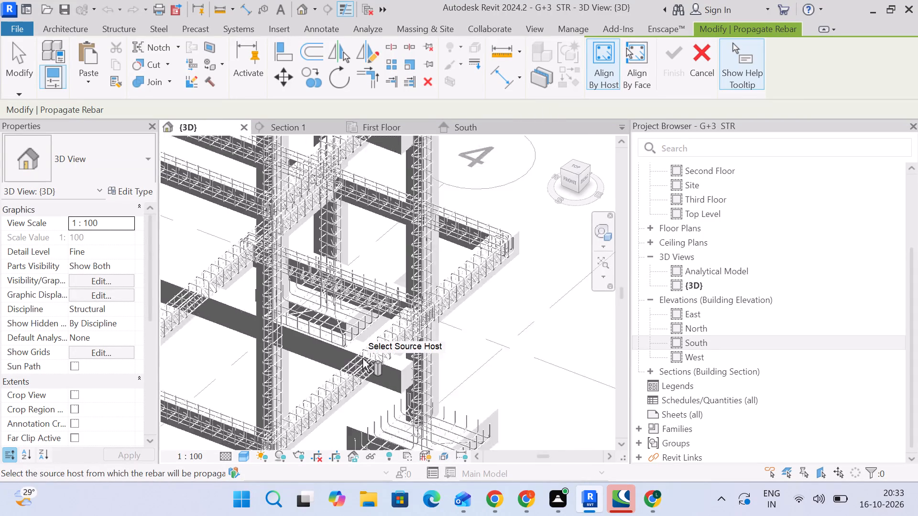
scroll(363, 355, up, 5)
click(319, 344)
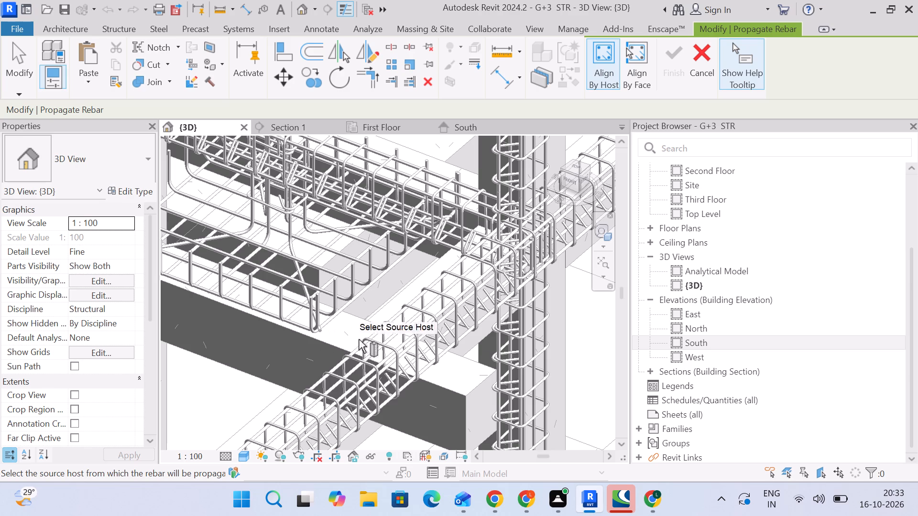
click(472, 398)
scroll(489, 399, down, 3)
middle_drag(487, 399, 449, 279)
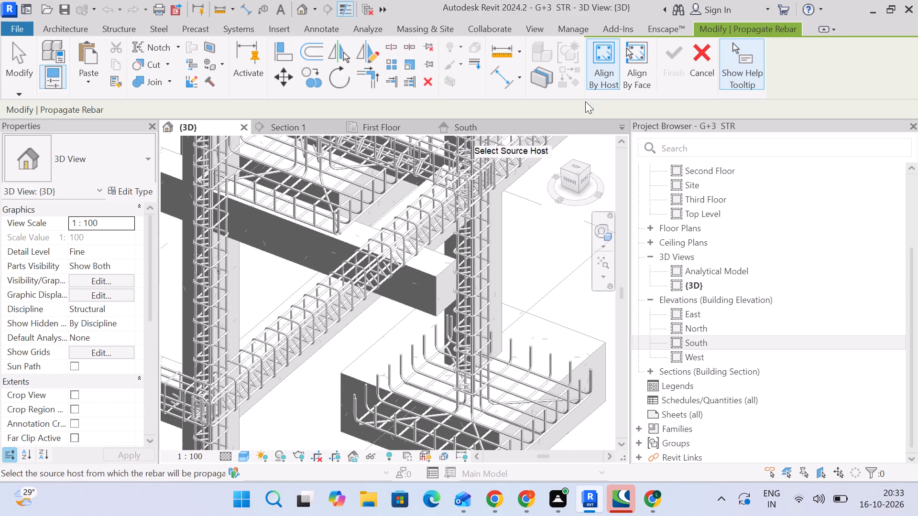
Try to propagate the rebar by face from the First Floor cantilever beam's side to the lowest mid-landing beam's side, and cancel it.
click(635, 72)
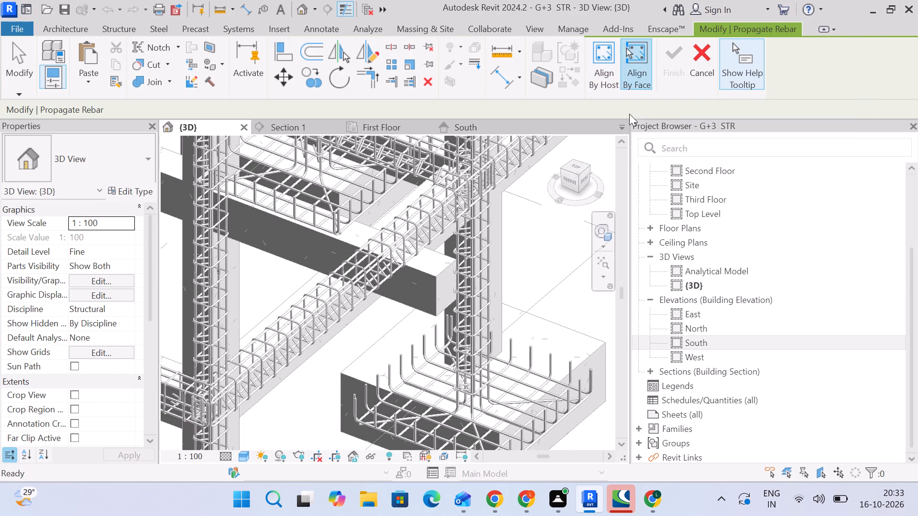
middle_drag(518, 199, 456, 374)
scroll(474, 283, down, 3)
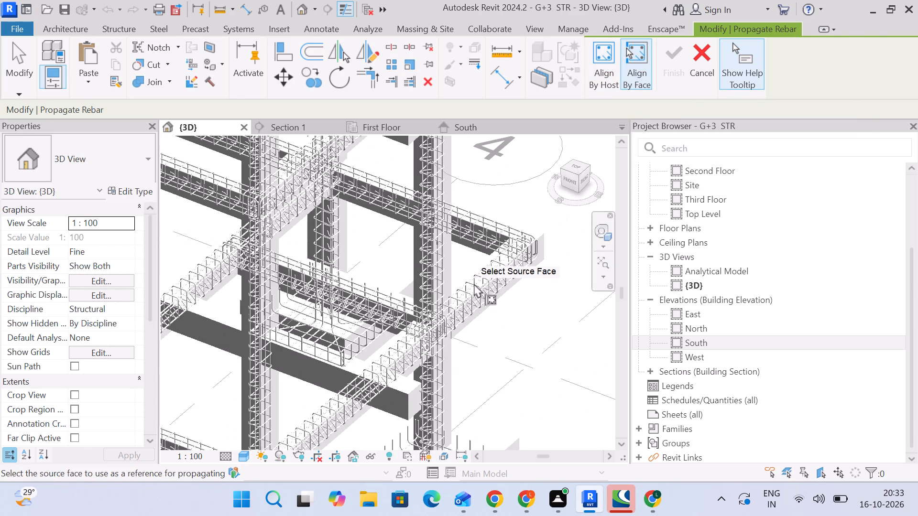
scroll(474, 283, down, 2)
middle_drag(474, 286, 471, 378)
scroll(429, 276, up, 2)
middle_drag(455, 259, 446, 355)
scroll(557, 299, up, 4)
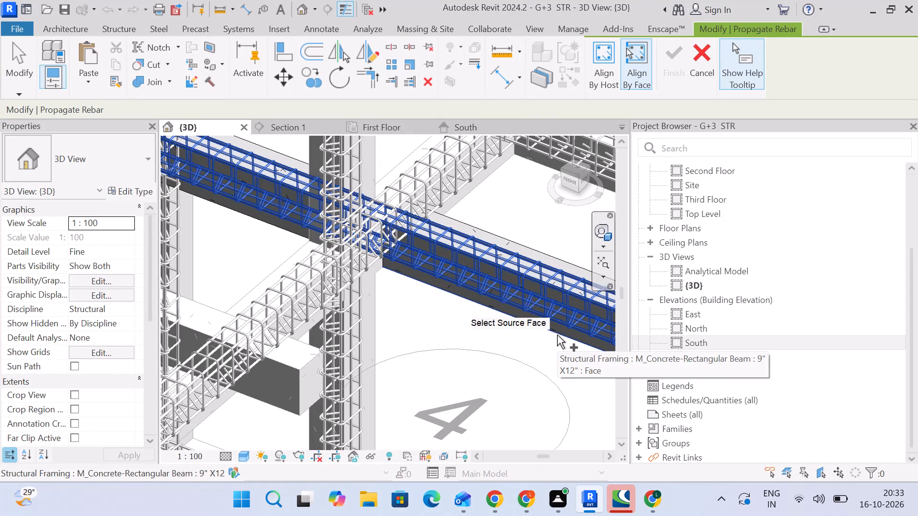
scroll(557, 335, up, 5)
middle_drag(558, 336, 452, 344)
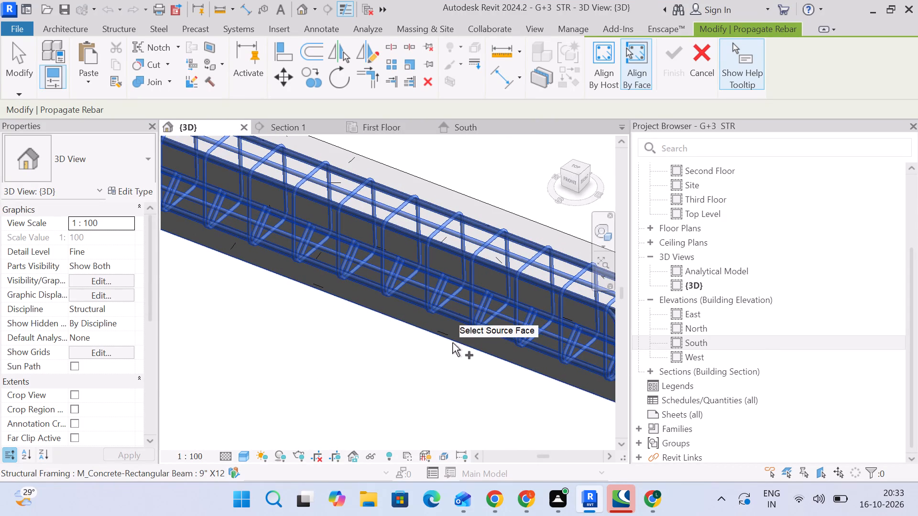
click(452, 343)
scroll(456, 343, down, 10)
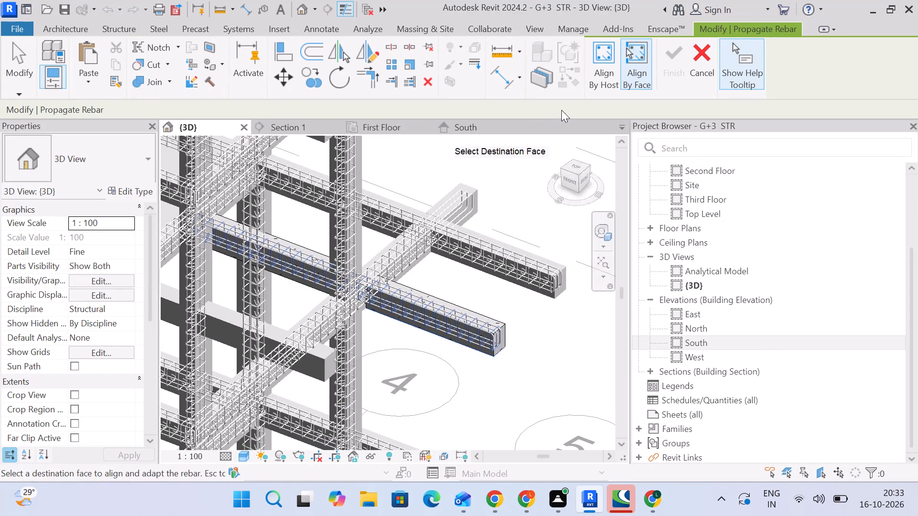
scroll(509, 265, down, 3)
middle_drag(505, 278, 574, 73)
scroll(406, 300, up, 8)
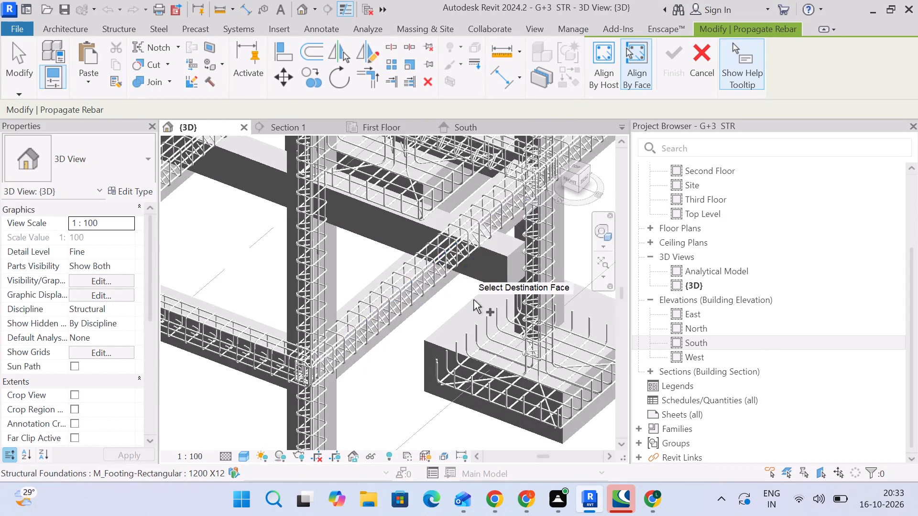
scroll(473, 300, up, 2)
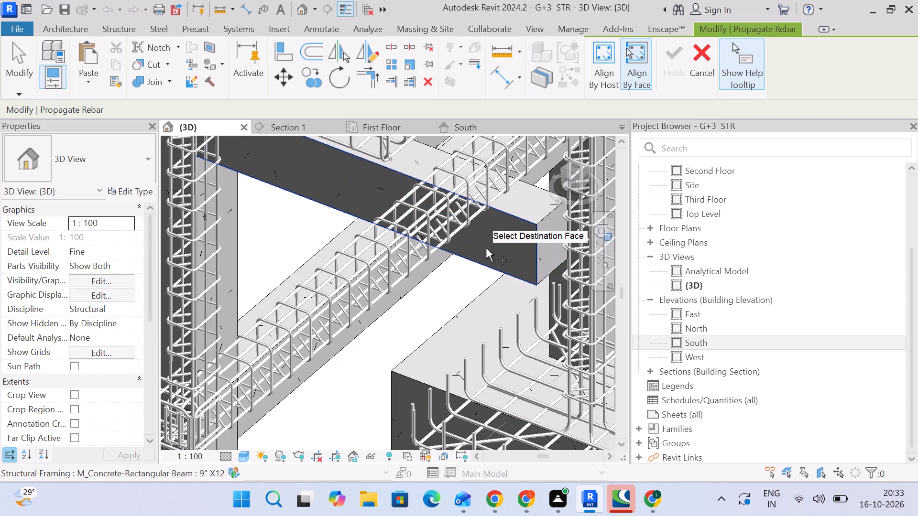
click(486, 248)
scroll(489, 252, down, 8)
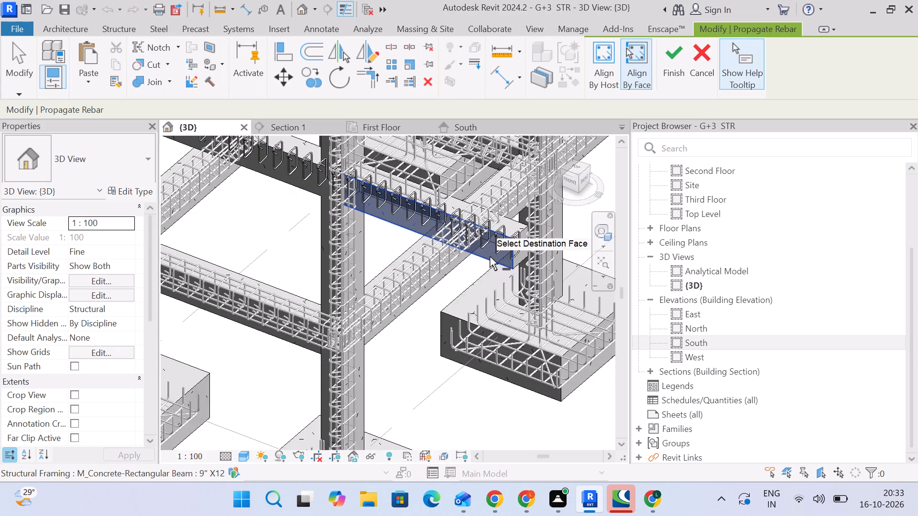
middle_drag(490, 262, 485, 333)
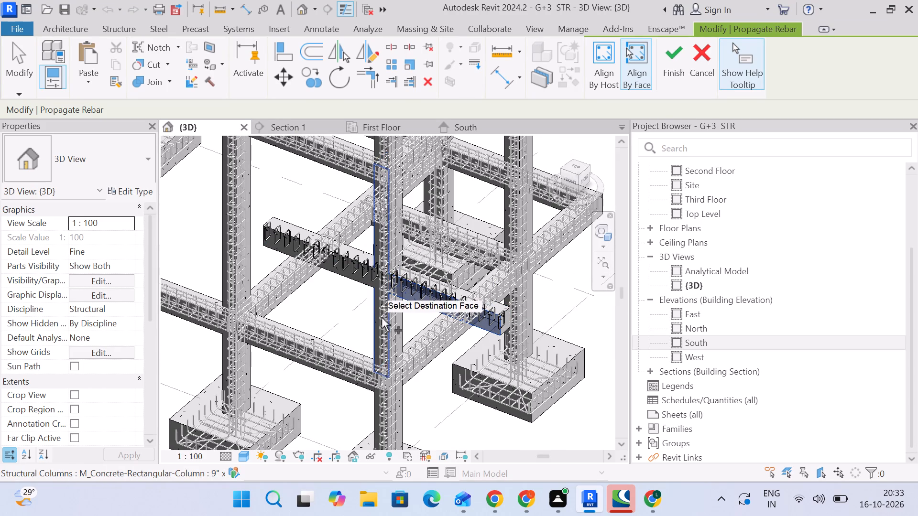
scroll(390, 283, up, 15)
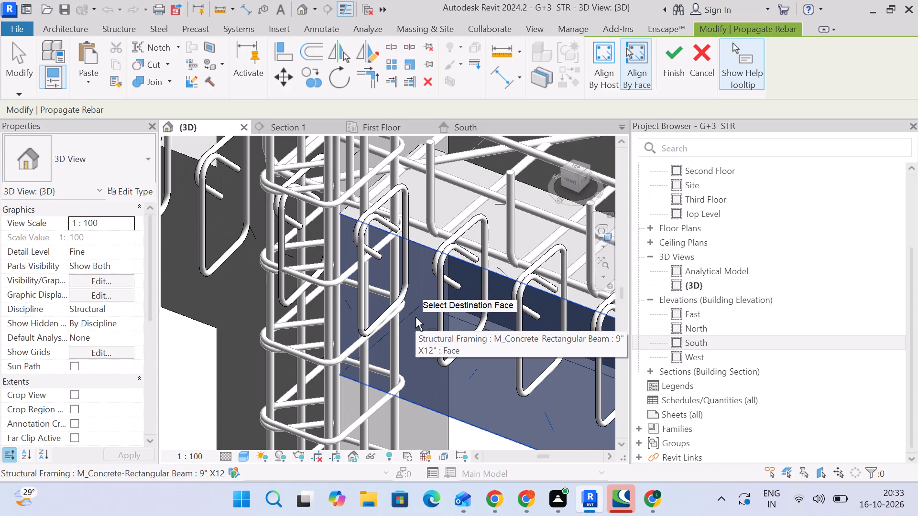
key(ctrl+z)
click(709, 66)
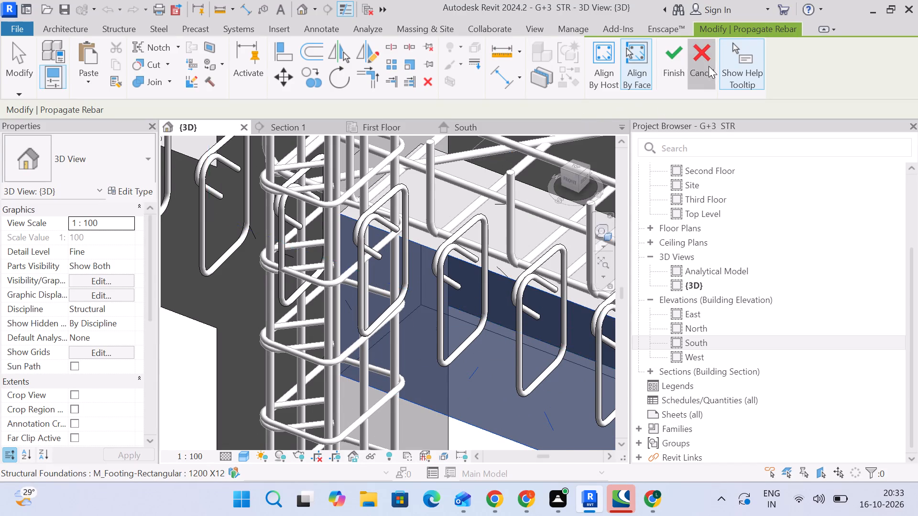
Examine the mid-landing beams against the reinforced floor beams at each level in the Section 1 view.
scroll(494, 248, down, 2)
middle_drag(494, 248, 494, 324)
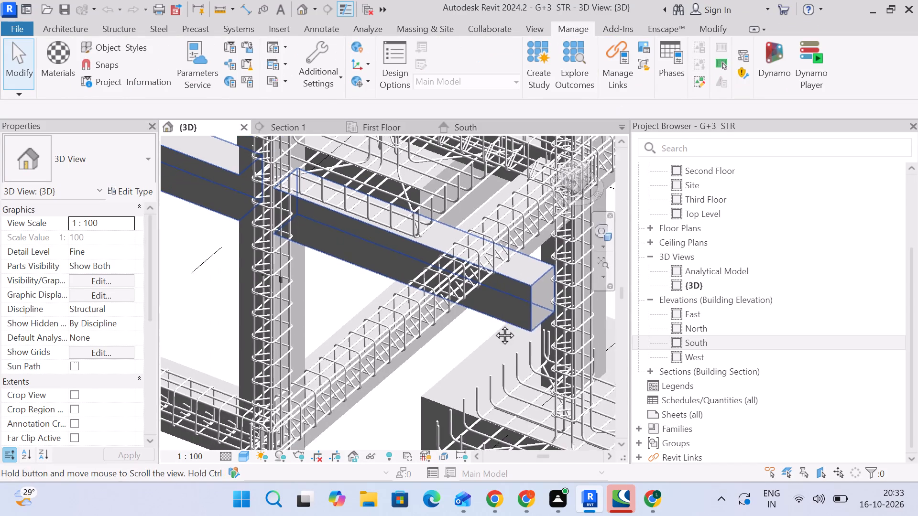
middle_drag(494, 324, 491, 332)
click(300, 133)
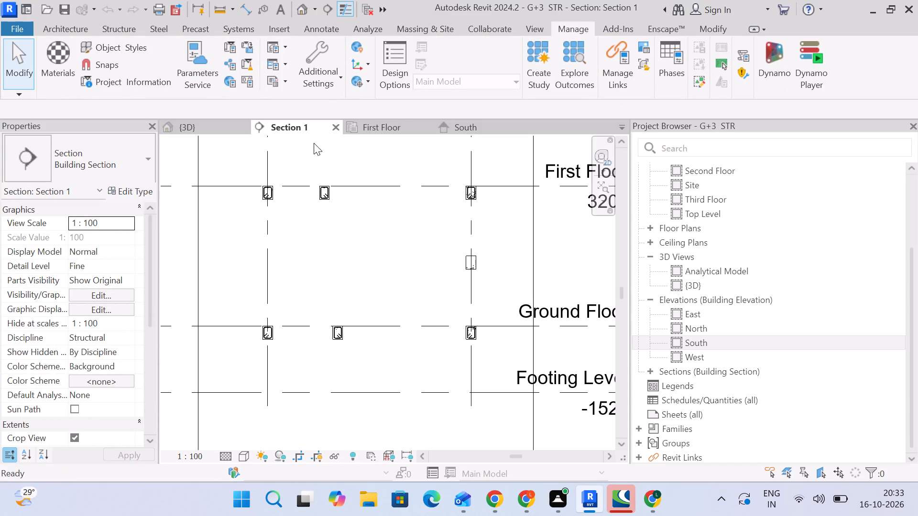
scroll(475, 286, down, 3)
middle_drag(475, 286, 364, 350)
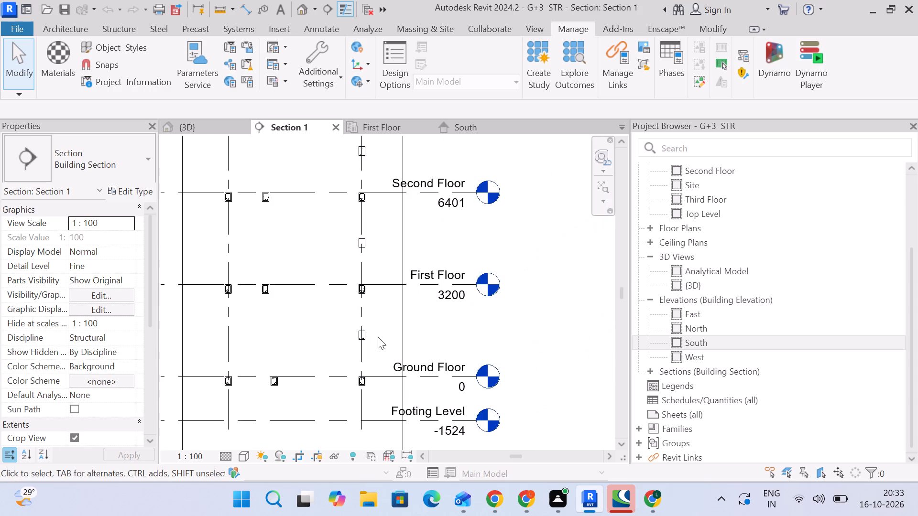
scroll(378, 337, up, 7)
middle_drag(379, 344, 417, 283)
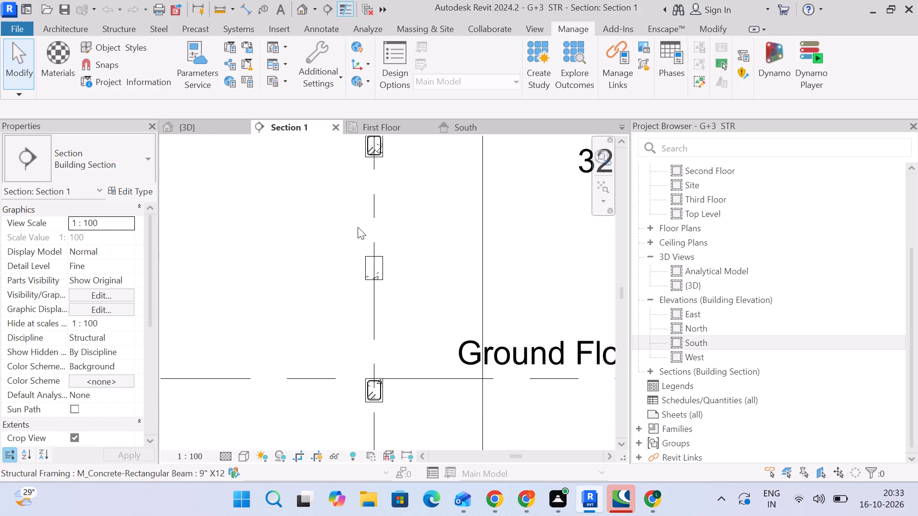
scroll(357, 239, down, 3)
middle_drag(360, 252, 384, 314)
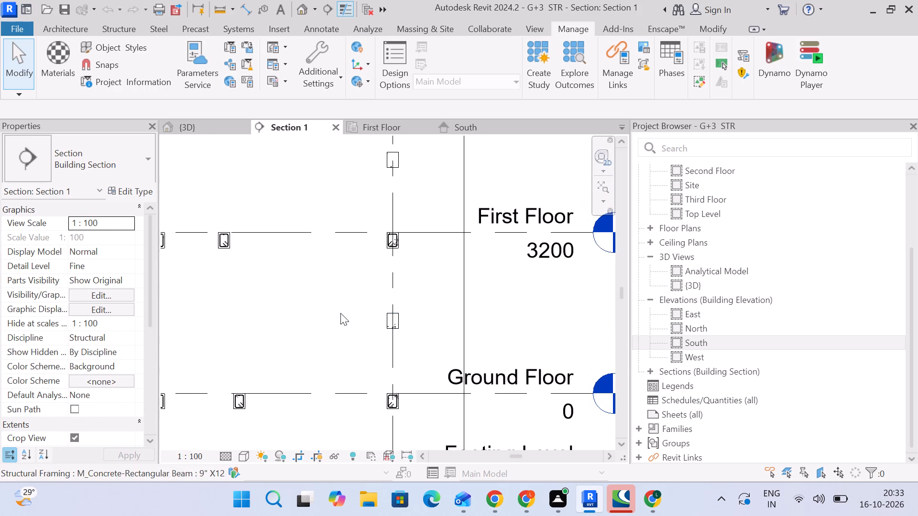
middle_drag(374, 218, 411, 177)
middle_drag(326, 300, 346, 234)
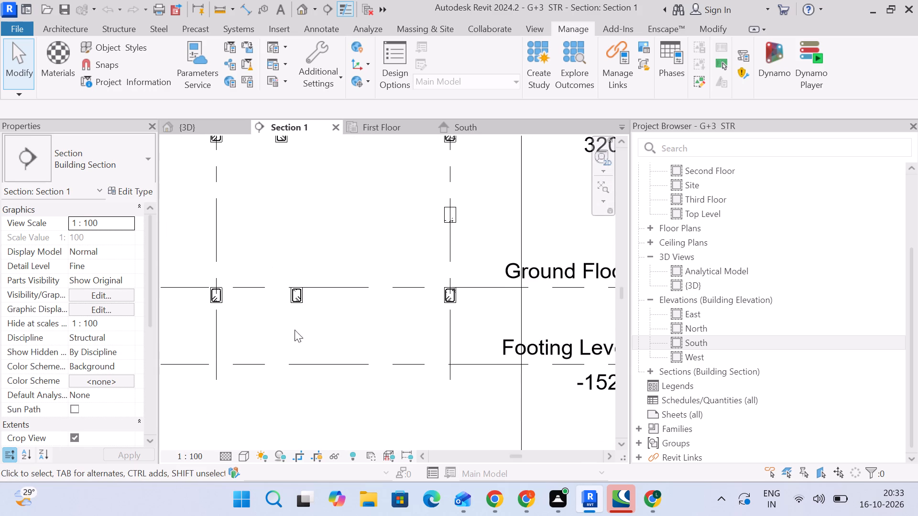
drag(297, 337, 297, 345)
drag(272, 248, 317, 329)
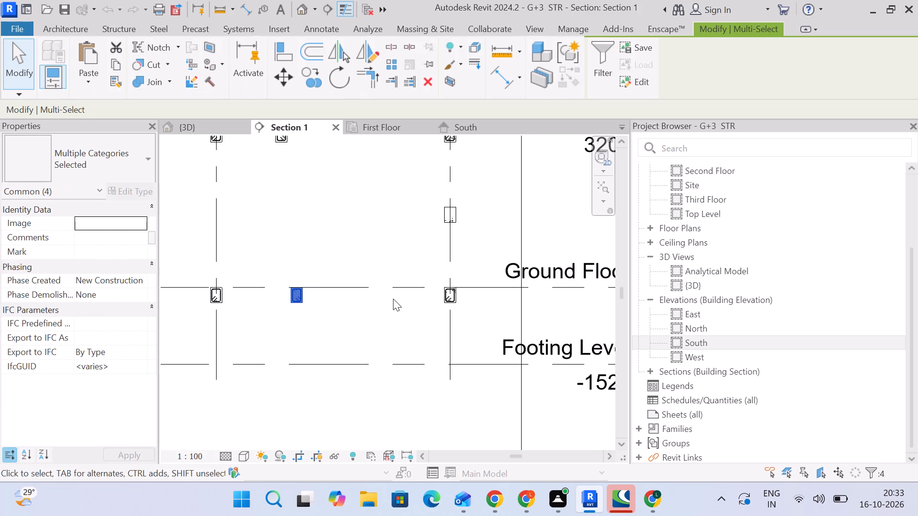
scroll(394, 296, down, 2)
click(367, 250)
Select the First Floor intermediate beam between the two grid lines and filter the selection down to Structural Rebar only.
middle_drag(340, 238, 342, 335)
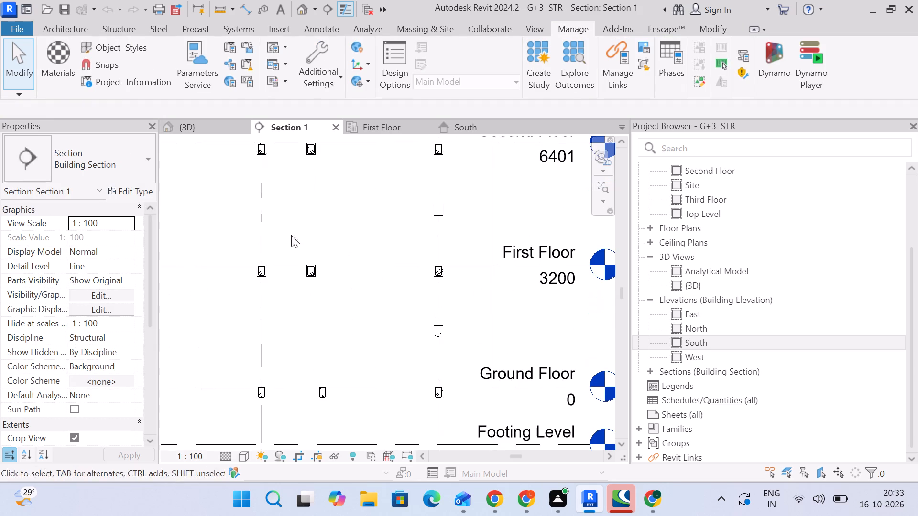
drag(291, 235, 321, 302)
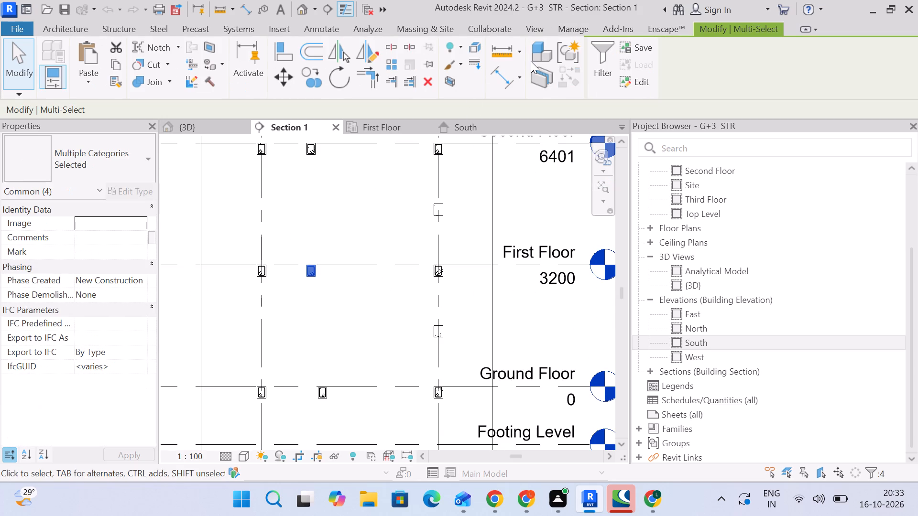
click(600, 46)
click(525, 174)
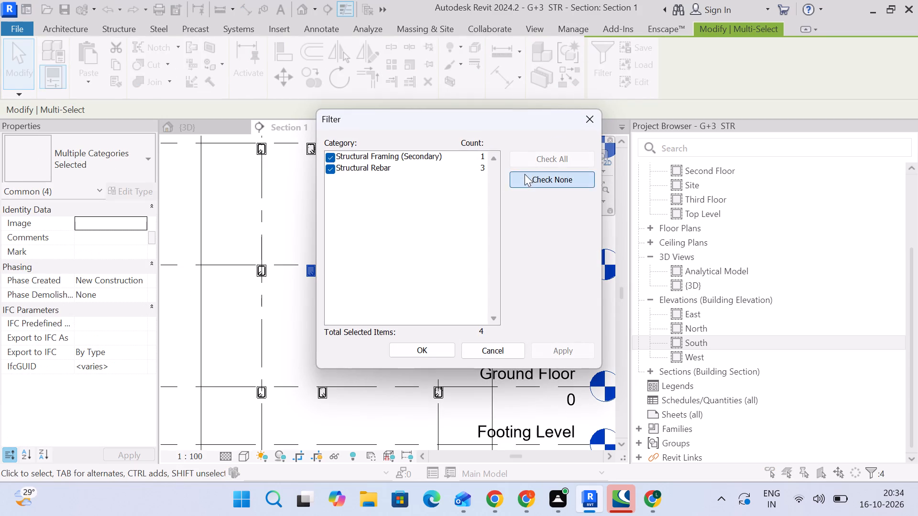
click(331, 167)
click(416, 352)
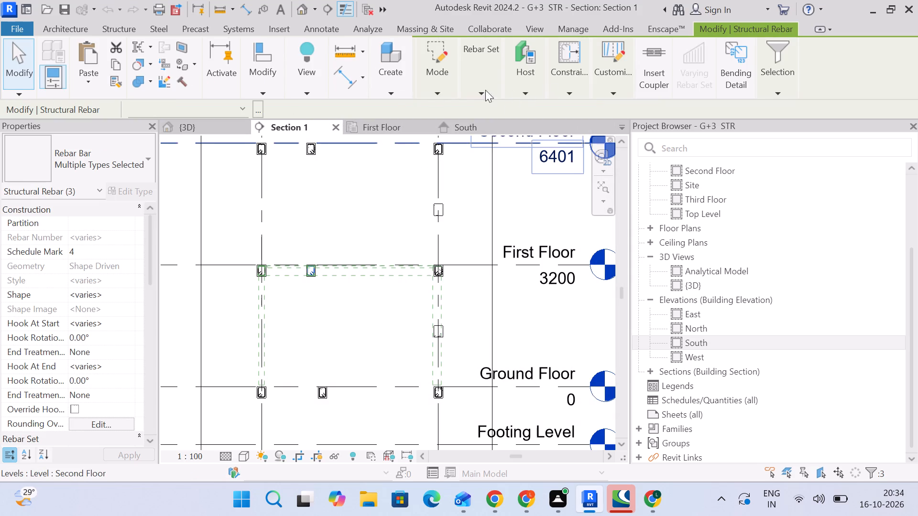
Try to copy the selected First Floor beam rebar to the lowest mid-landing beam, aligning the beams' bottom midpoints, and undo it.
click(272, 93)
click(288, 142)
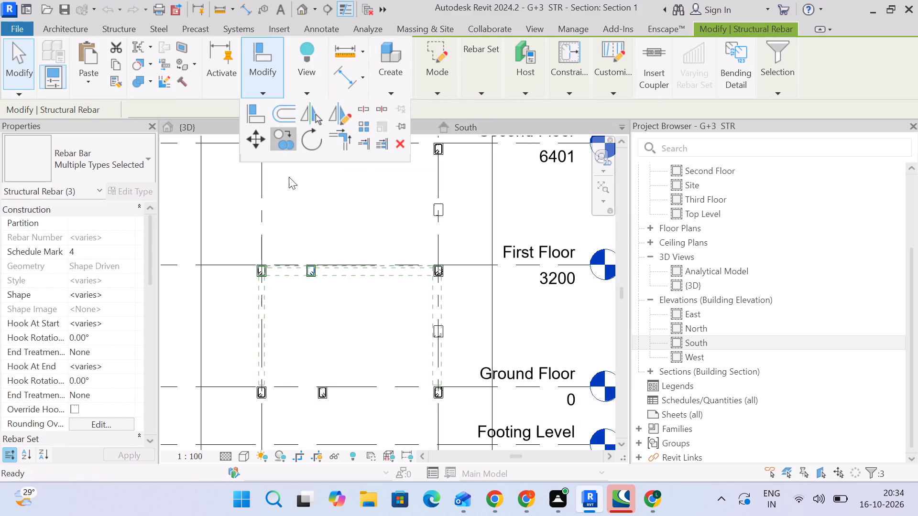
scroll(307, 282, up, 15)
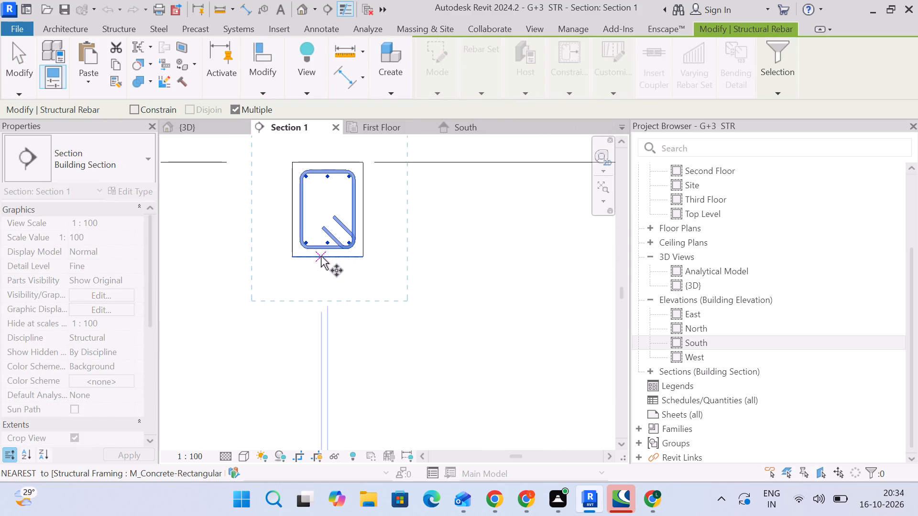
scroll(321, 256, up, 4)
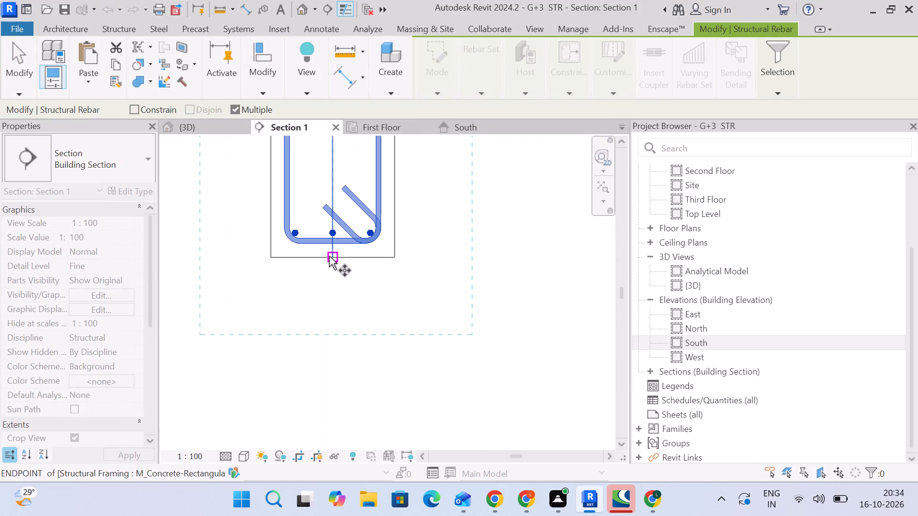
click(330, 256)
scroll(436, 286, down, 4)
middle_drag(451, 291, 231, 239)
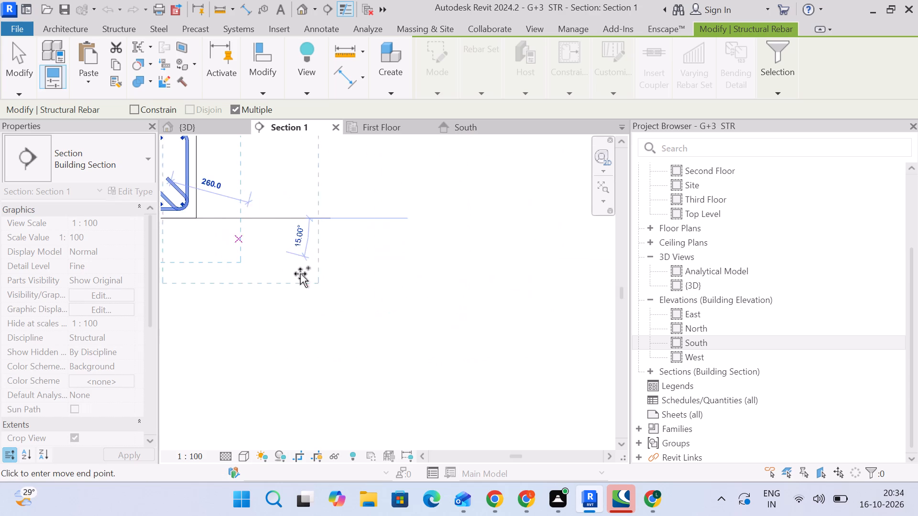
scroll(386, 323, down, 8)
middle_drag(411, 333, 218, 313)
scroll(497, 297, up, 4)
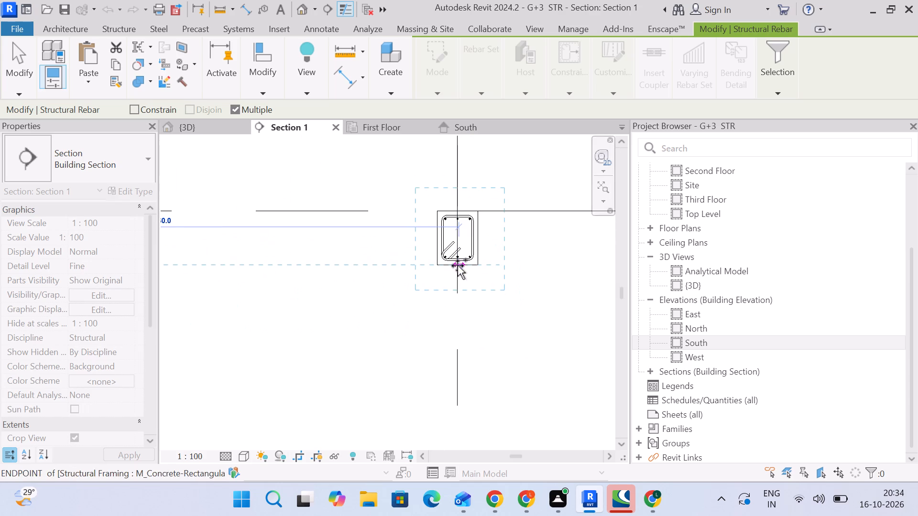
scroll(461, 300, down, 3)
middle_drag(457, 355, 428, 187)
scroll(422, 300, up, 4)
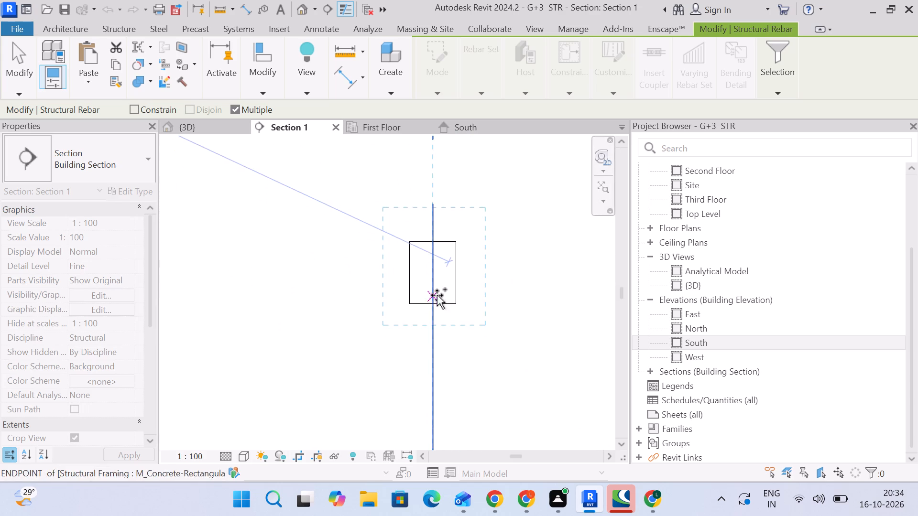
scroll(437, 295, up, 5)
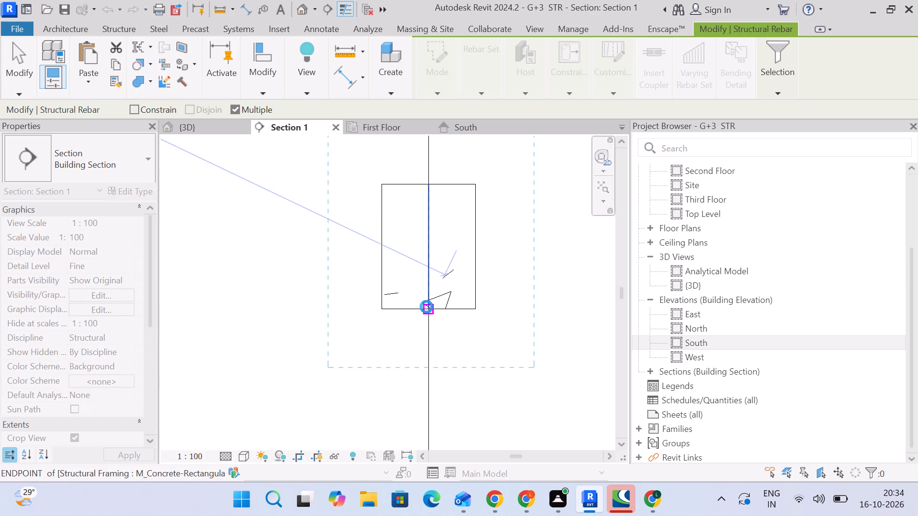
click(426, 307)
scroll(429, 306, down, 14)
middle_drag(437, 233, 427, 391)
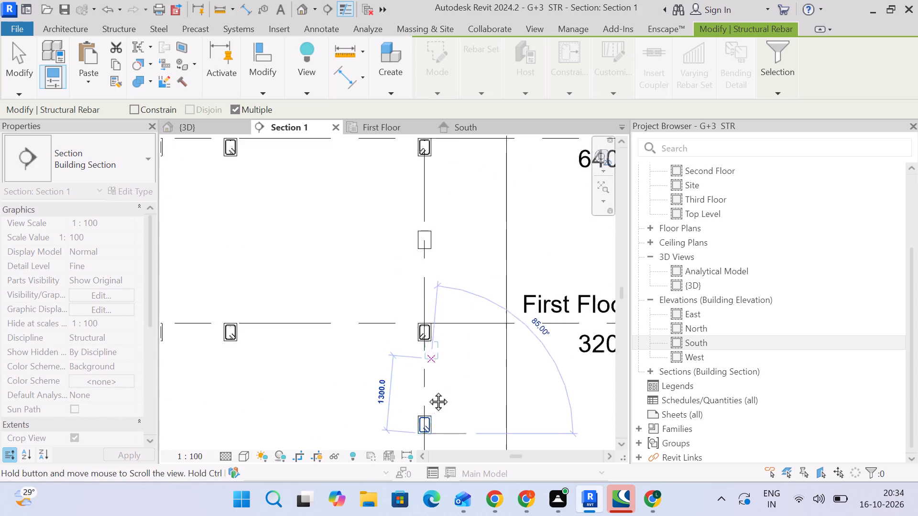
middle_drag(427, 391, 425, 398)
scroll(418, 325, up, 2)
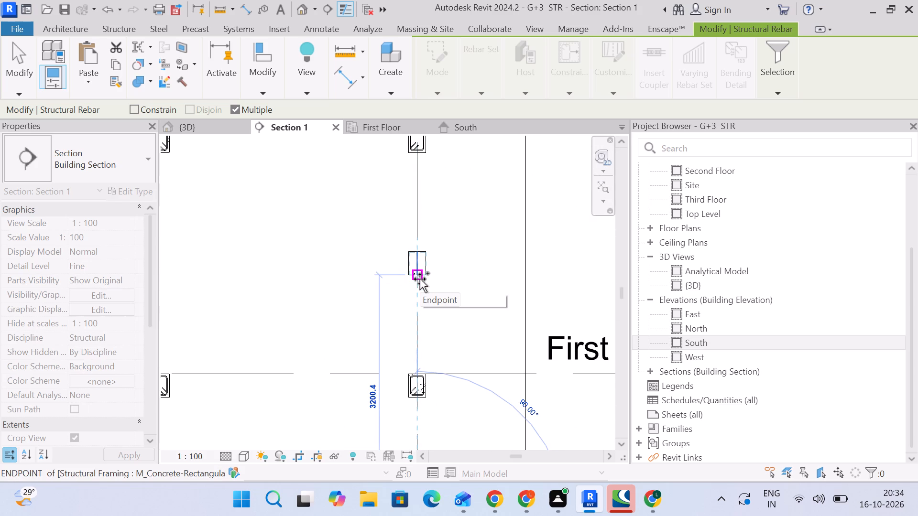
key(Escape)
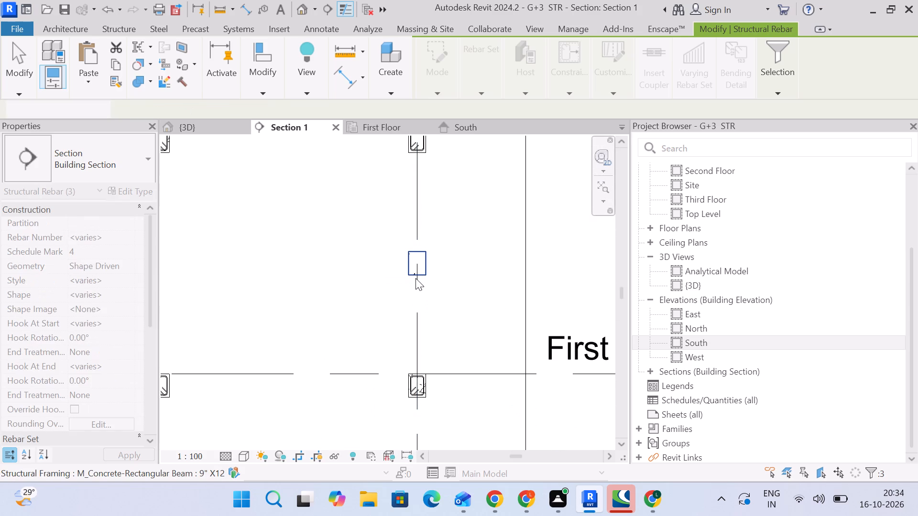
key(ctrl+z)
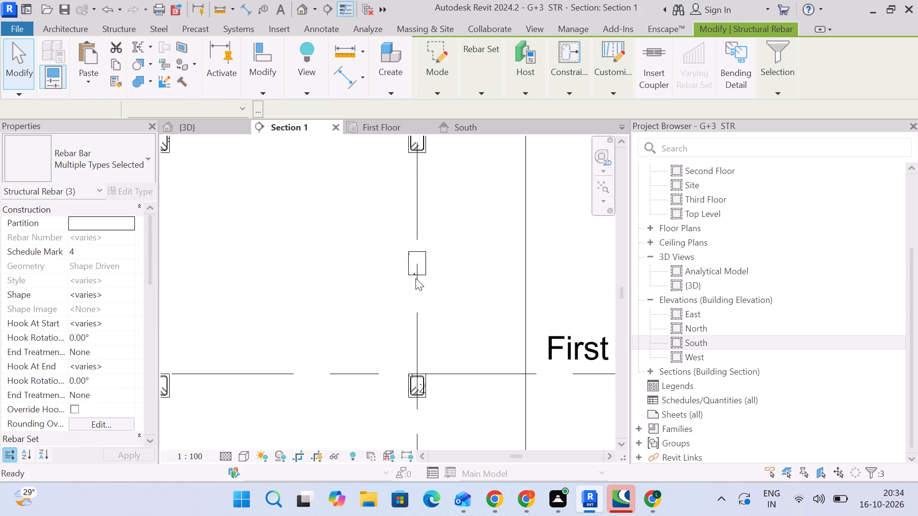
Set the rebar cover of the lowest mid-landing beam, between Ground Floor and First Floor, to BEAM COVER <25 mm>.
scroll(415, 278, down, 5)
scroll(442, 314, down, 14)
middle_drag(463, 341, 444, 337)
scroll(437, 292, up, 1)
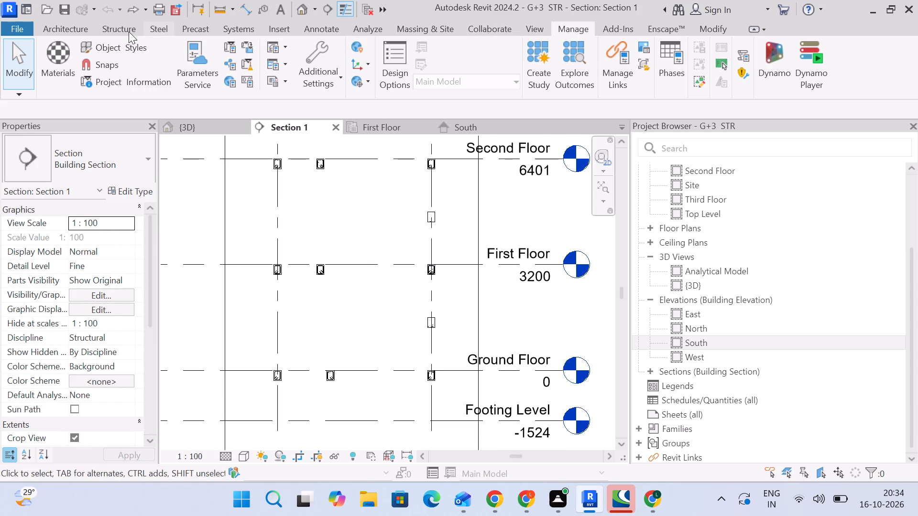
click(129, 32)
click(487, 64)
click(500, 66)
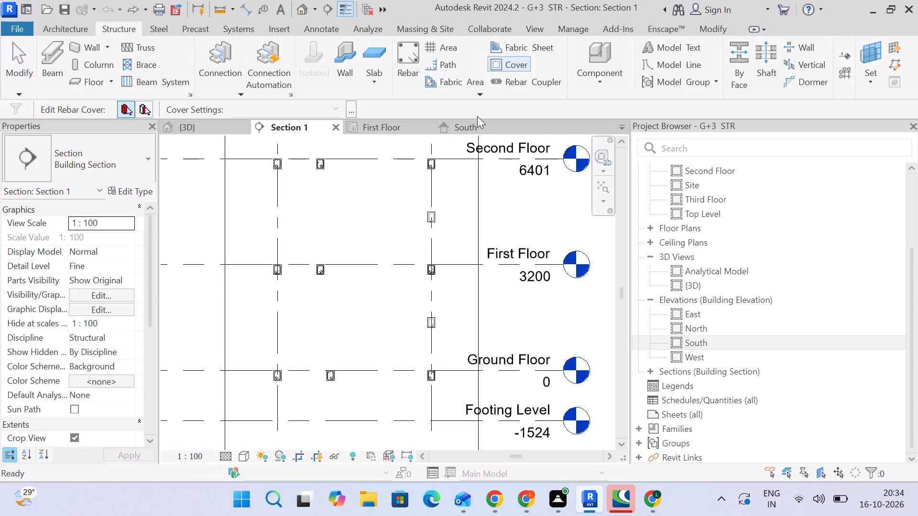
click(437, 320)
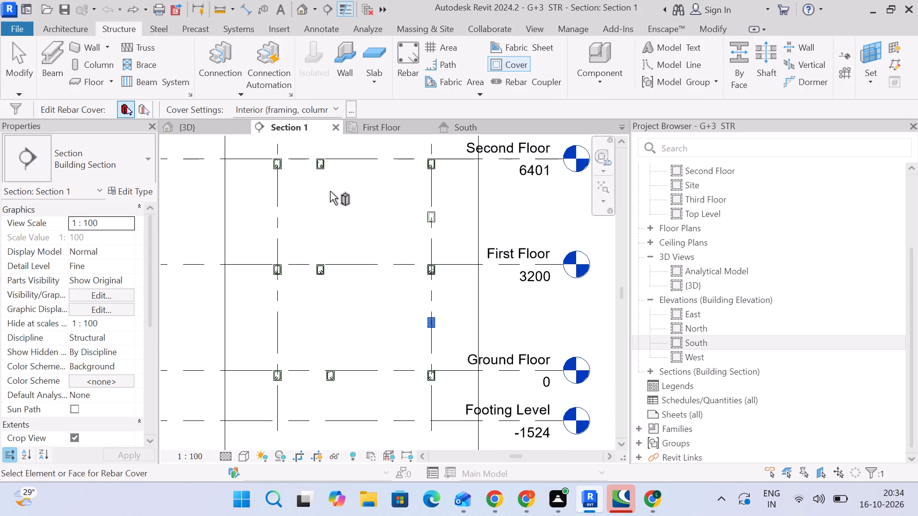
click(291, 99)
click(307, 107)
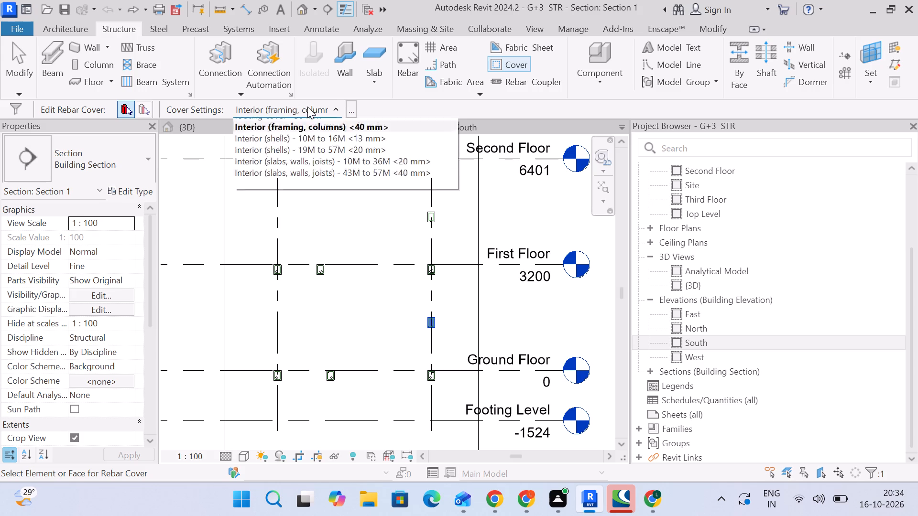
click(308, 120)
Set the rebar cover of the two mid-landing beams below Second Floor and below Third Floor to BEAM COVER <25 mm>.
click(438, 215)
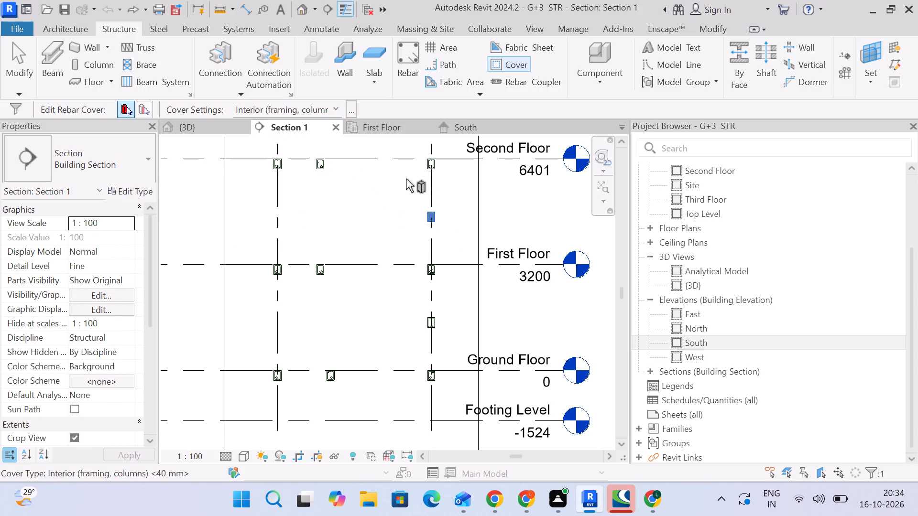
click(317, 106)
click(315, 126)
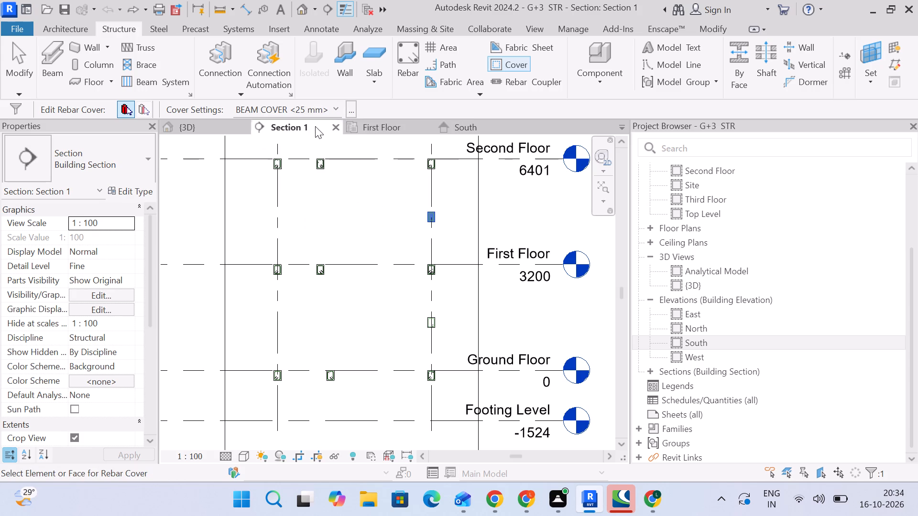
middle_drag(396, 204, 362, 344)
click(398, 256)
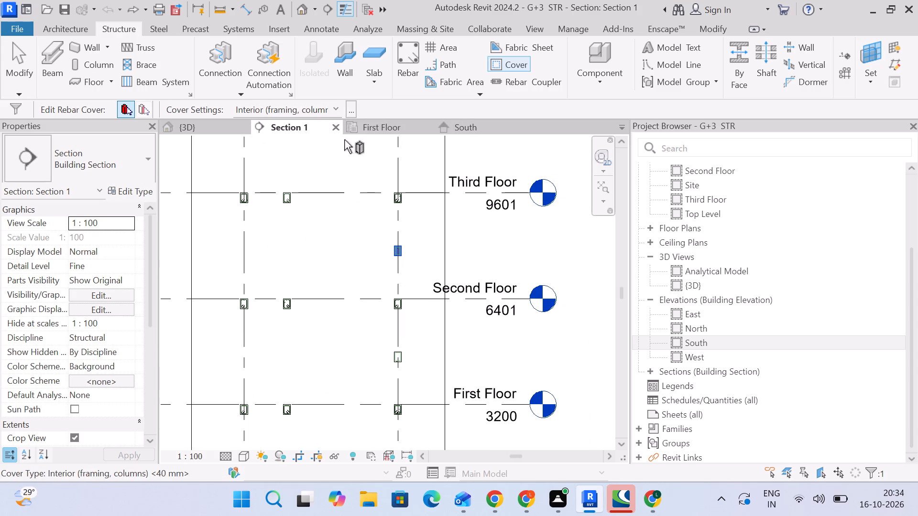
click(307, 107)
click(298, 124)
scroll(351, 256, down, 2)
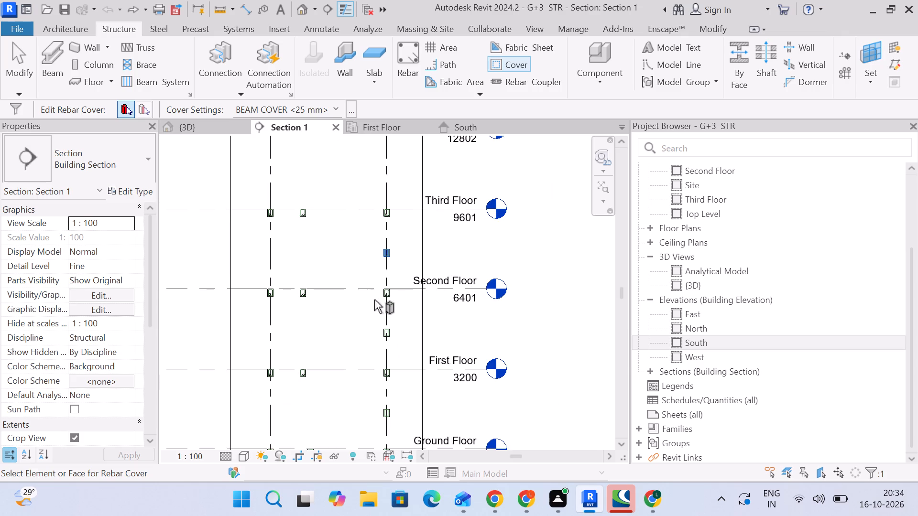
middle_drag(376, 305, 360, 195)
middle_drag(372, 275, 371, 225)
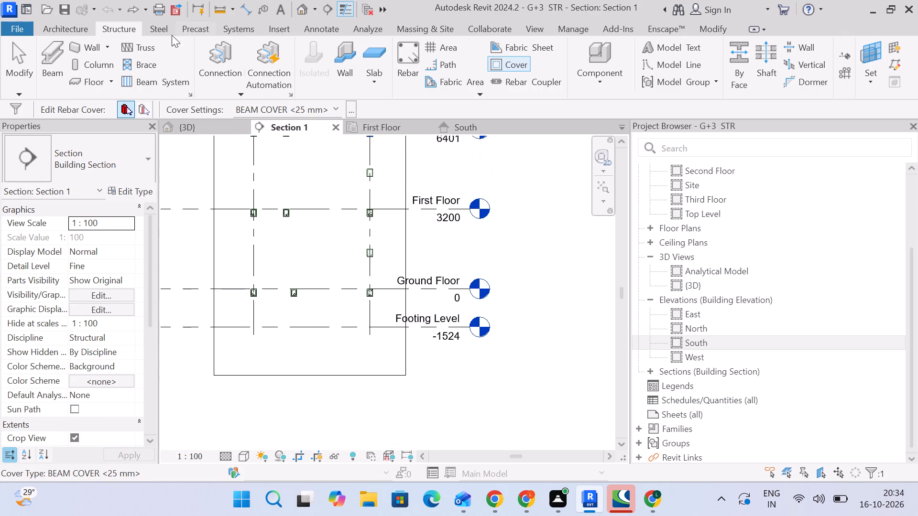
click(24, 66)
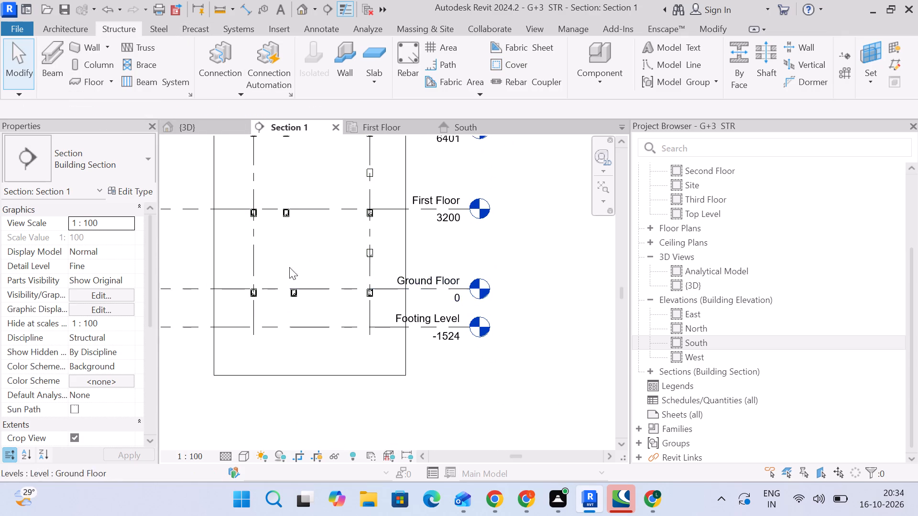
Select the First Floor intermediate beam between the two grid lines and filter the selection down to Structural Rebar only.
scroll(284, 205, up, 3)
drag(273, 226, 287, 255)
drag(273, 168, 306, 265)
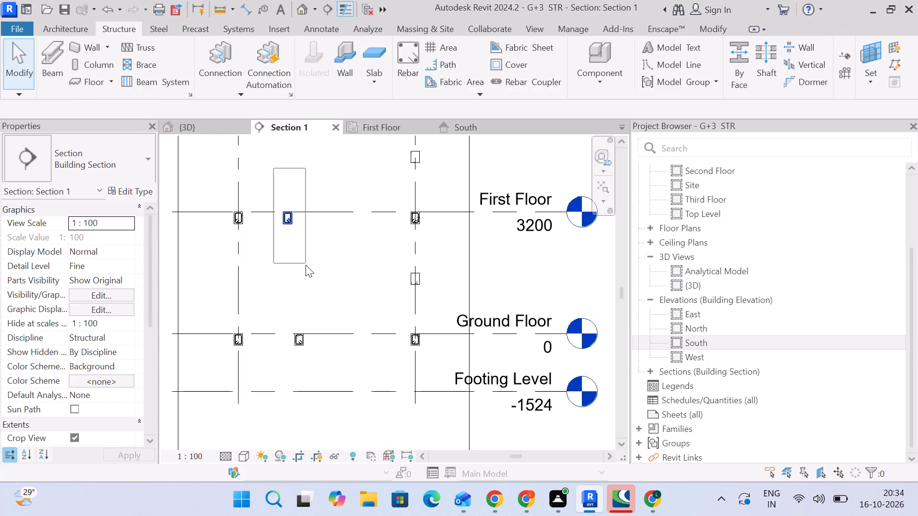
drag(306, 265, 307, 261)
click(594, 59)
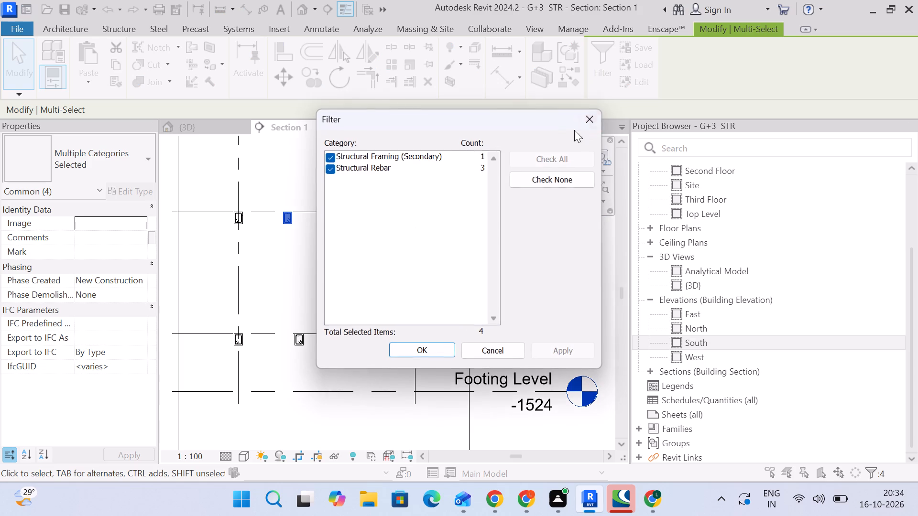
click(559, 178)
click(330, 169)
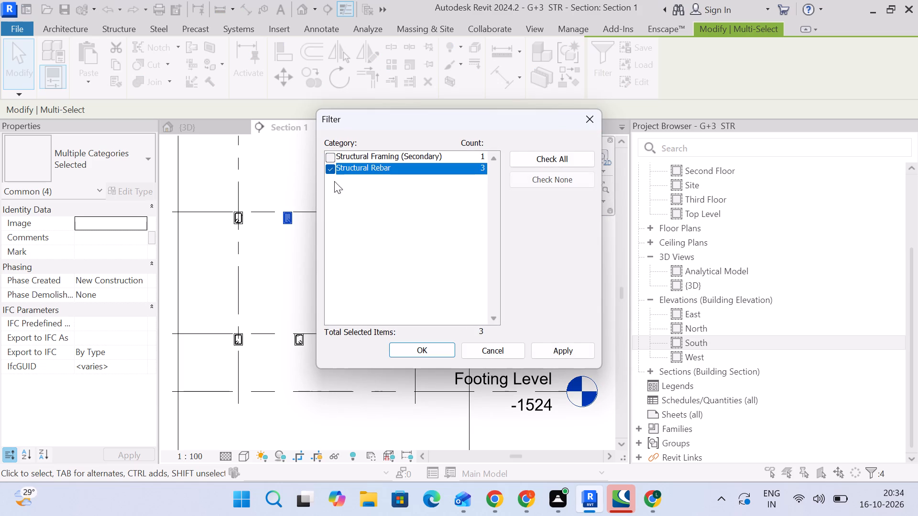
click(424, 353)
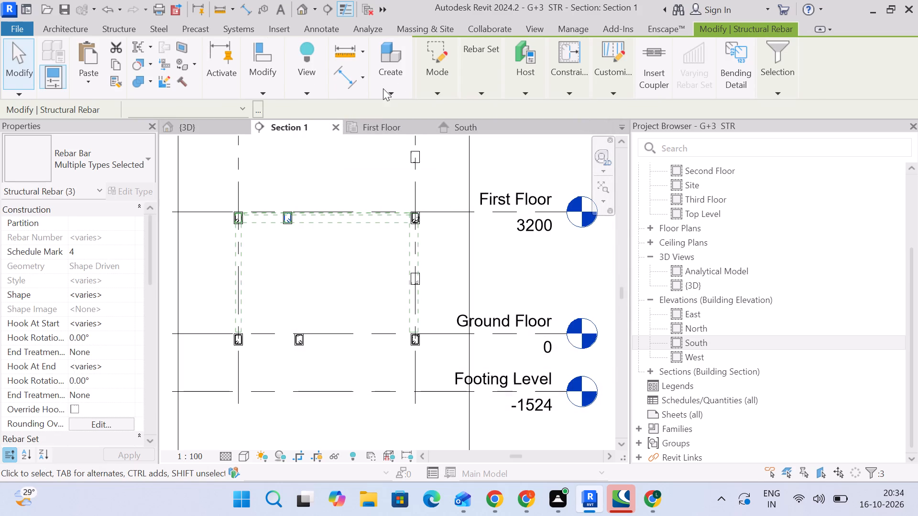
Copy the selected rebar from the First Floor beam's bottom midpoint to the bottom midpoint of the lowest mid-landing beam.
click(250, 92)
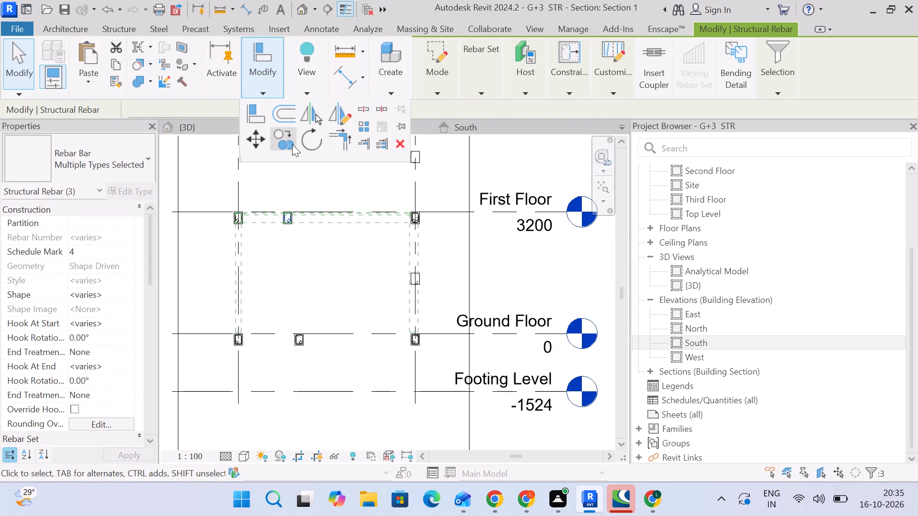
click(292, 144)
scroll(287, 227, up, 18)
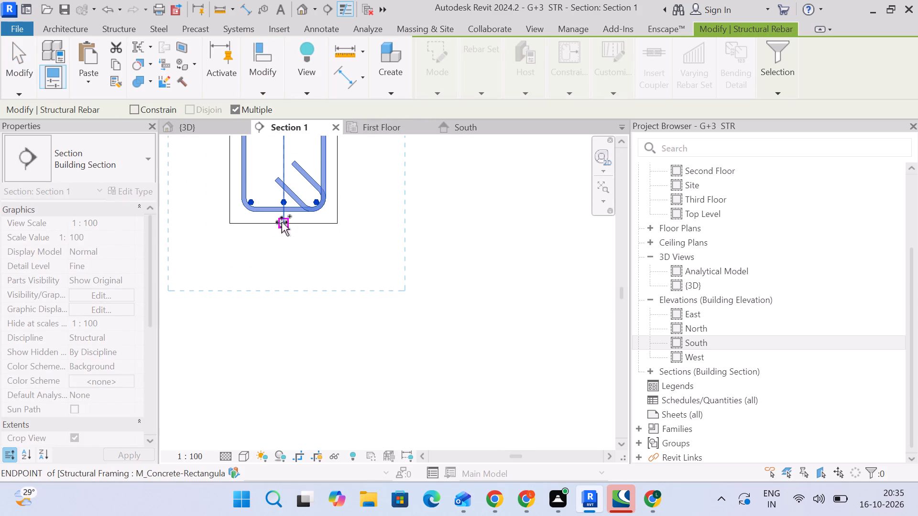
click(282, 222)
scroll(458, 337, down, 4)
middle_drag(465, 348, 270, 257)
scroll(355, 315, down, 4)
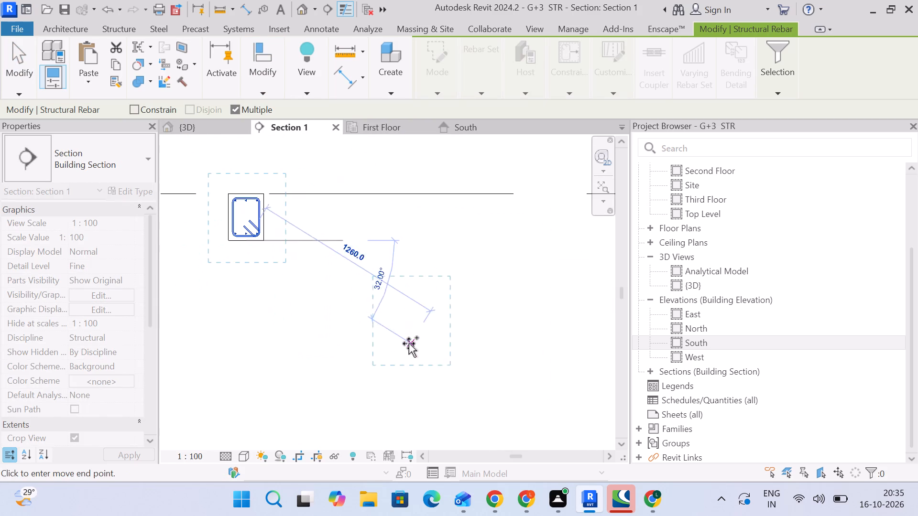
scroll(409, 345, down, 4)
middle_drag(410, 348, 246, 262)
scroll(435, 345, up, 9)
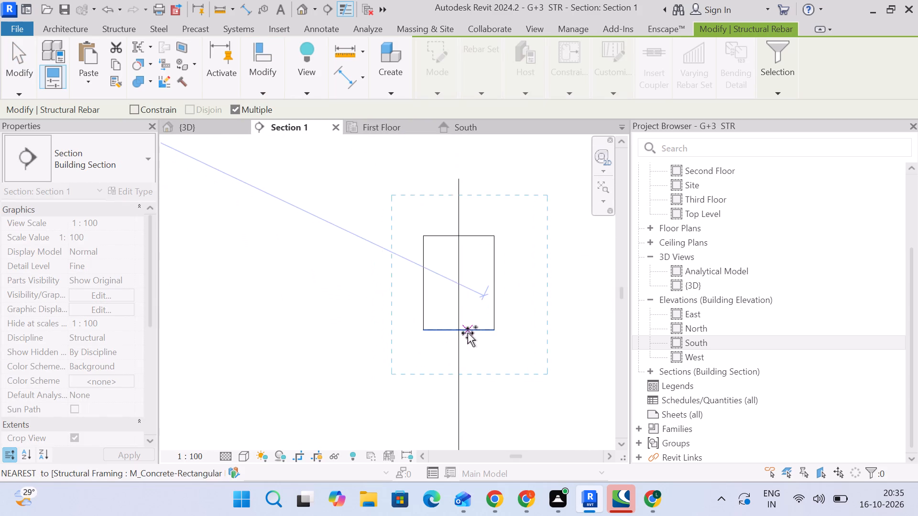
click(458, 329)
Place another copy of the rebar at the bottom midpoint of the mid-landing beam between First Floor and Second Floor.
scroll(465, 322, down, 14)
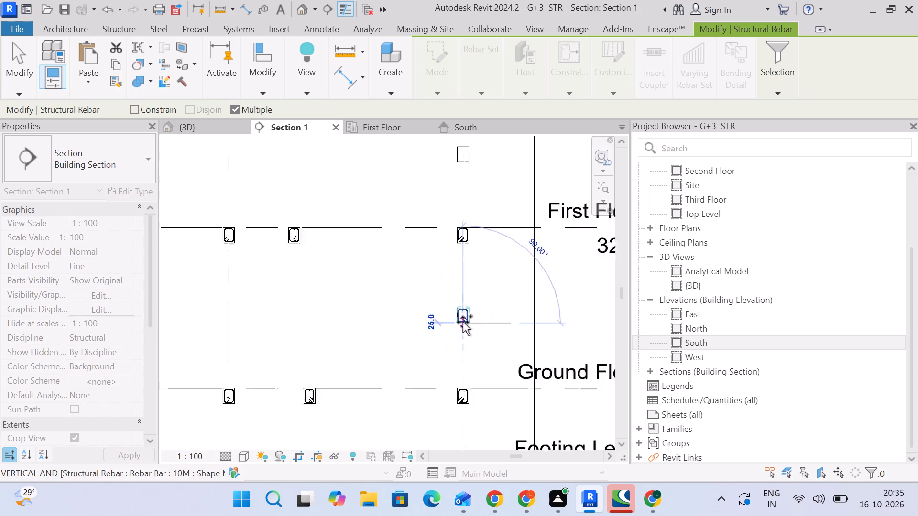
scroll(463, 322, down, 1)
scroll(477, 239, up, 1)
middle_drag(477, 239, 463, 351)
scroll(458, 347, up, 3)
scroll(441, 307, up, 5)
scroll(449, 265, down, 1)
scroll(449, 265, up, 3)
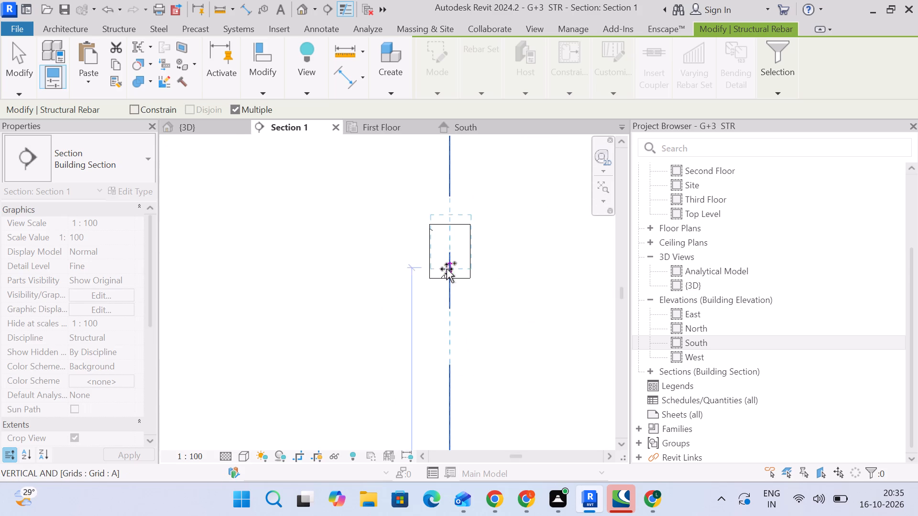
click(448, 278)
Place another copy of the rebar in the mid-landing beam between Second Floor and Third Floor and finish copying.
scroll(458, 279, down, 3)
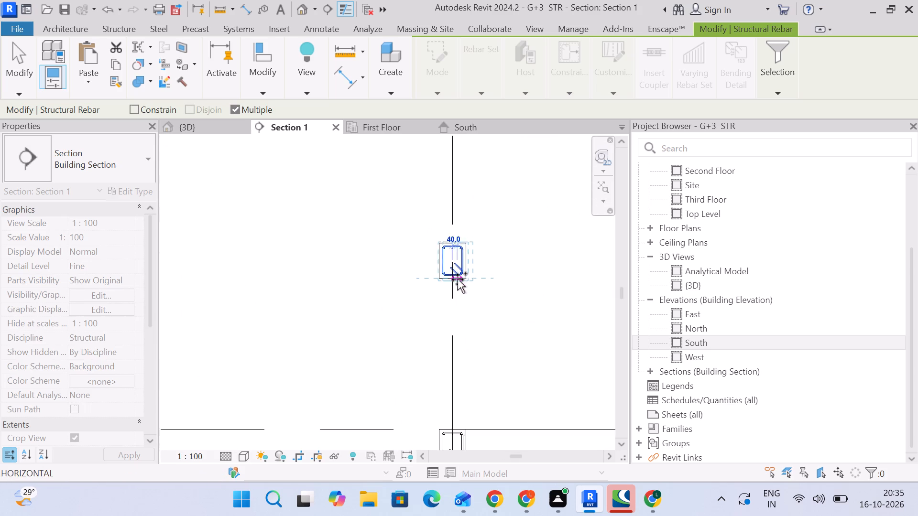
middle_drag(458, 281, 420, 451)
middle_drag(448, 240, 448, 411)
scroll(423, 258, up, 1)
middle_drag(426, 259, 426, 381)
scroll(423, 377, up, 2)
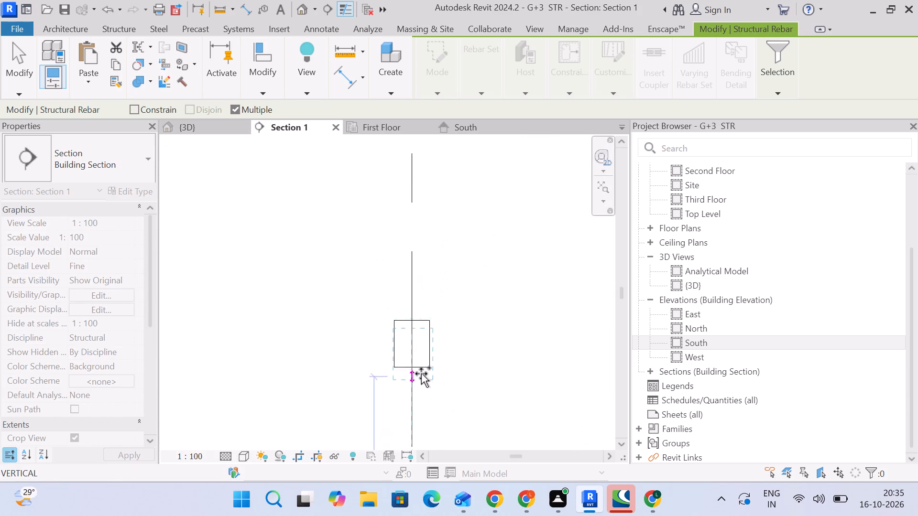
scroll(421, 374, up, 3)
click(404, 364)
scroll(424, 361, down, 2)
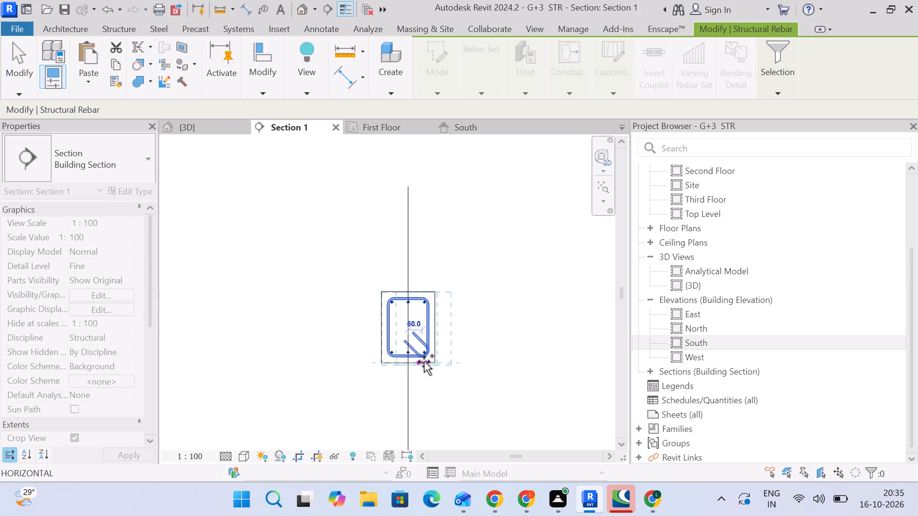
scroll(424, 362, down, 2)
middle_drag(424, 362, 440, 288)
click(20, 69)
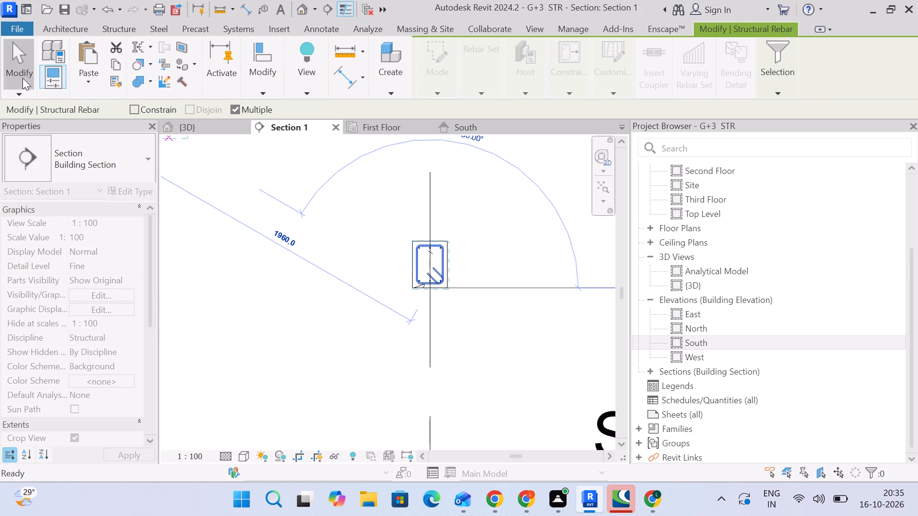
Isolate the lowest mid-landing beam around its copied 13M top rebar in the 3D view using a selection box, viewed from the front.
scroll(343, 283, down, 13)
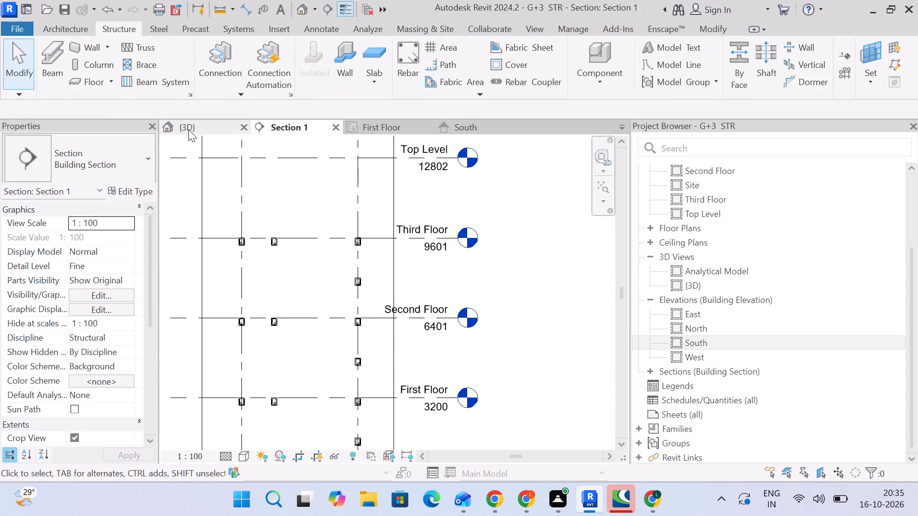
click(186, 128)
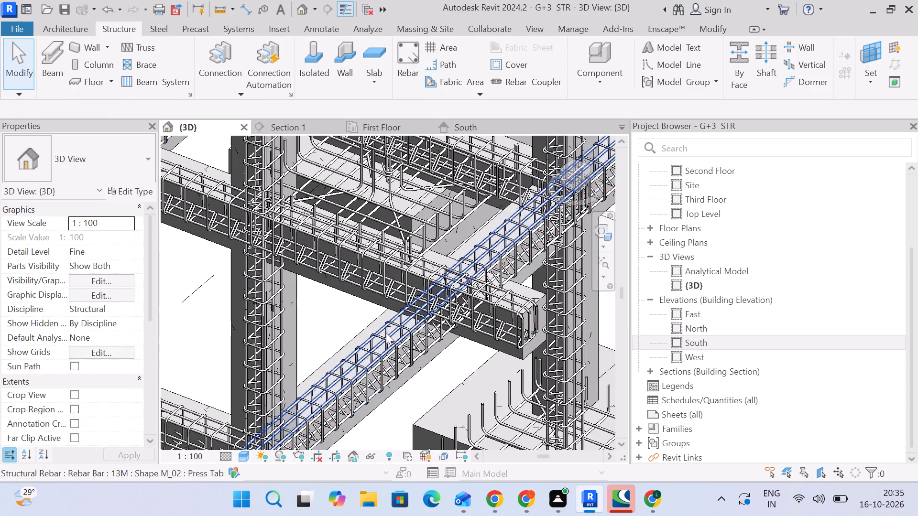
scroll(386, 333, down, 2)
middle_drag(383, 344, 576, 441)
scroll(259, 271, up, 3)
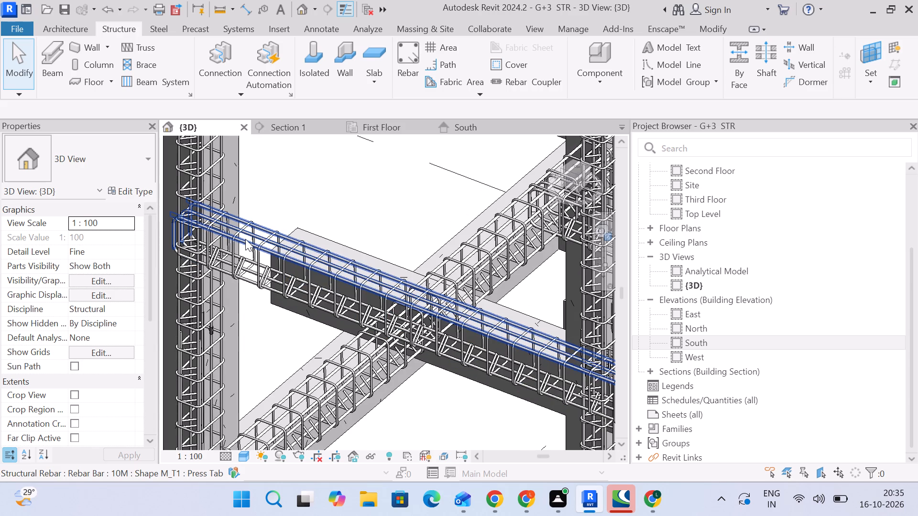
click(245, 239)
scroll(273, 282, down, 3)
middle_drag(279, 293, 287, 298)
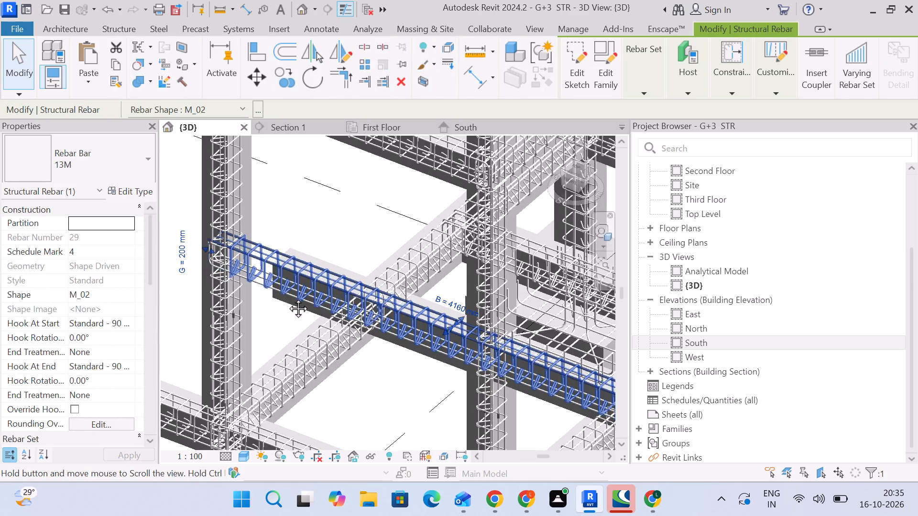
middle_drag(287, 298, 419, 249)
scroll(424, 253, down, 3)
middle_drag(492, 305, 434, 159)
middle_drag(433, 163, 403, 309)
scroll(360, 234, up, 8)
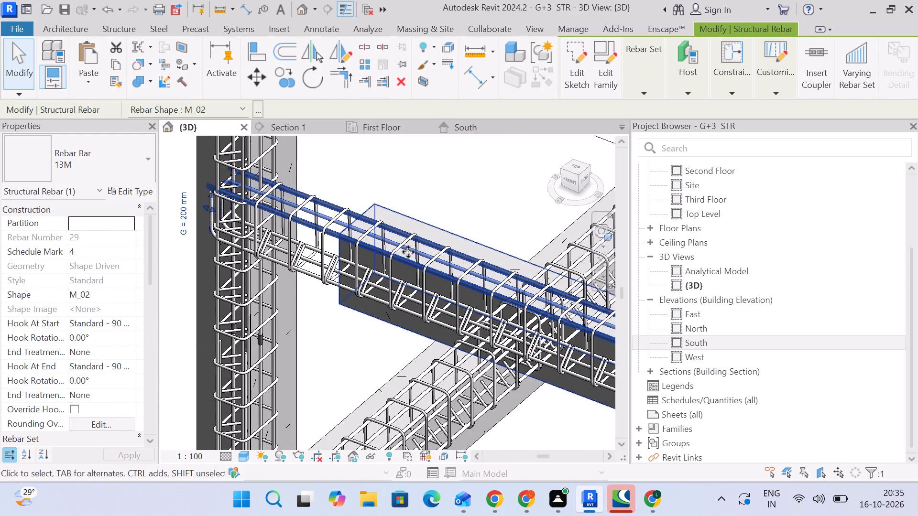
click(420, 80)
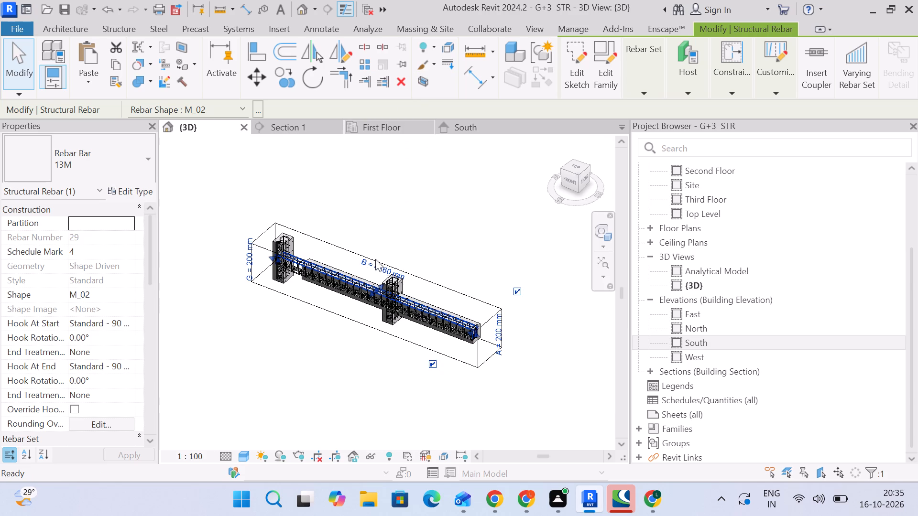
click(570, 177)
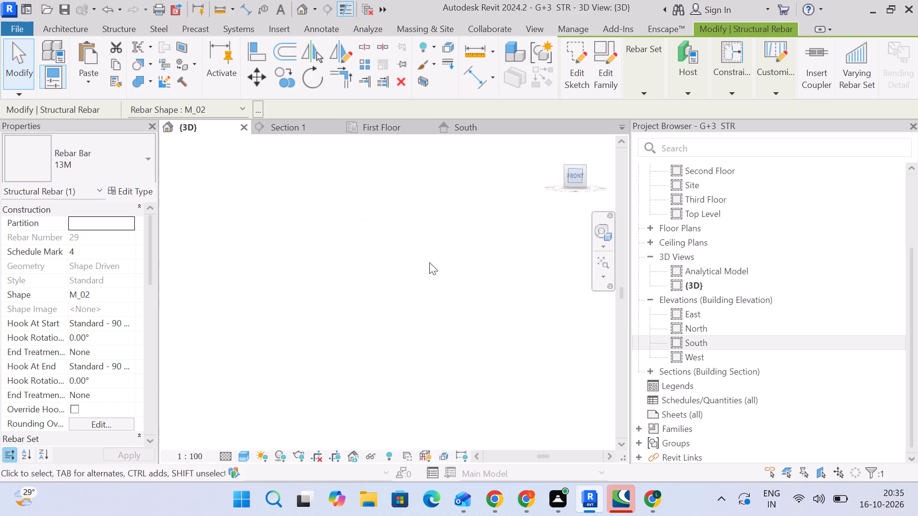
Shorten the 13M top bars so their hooked end moves from the grid 4 column to just inside the mid-landing beam's end.
scroll(272, 288, up, 9)
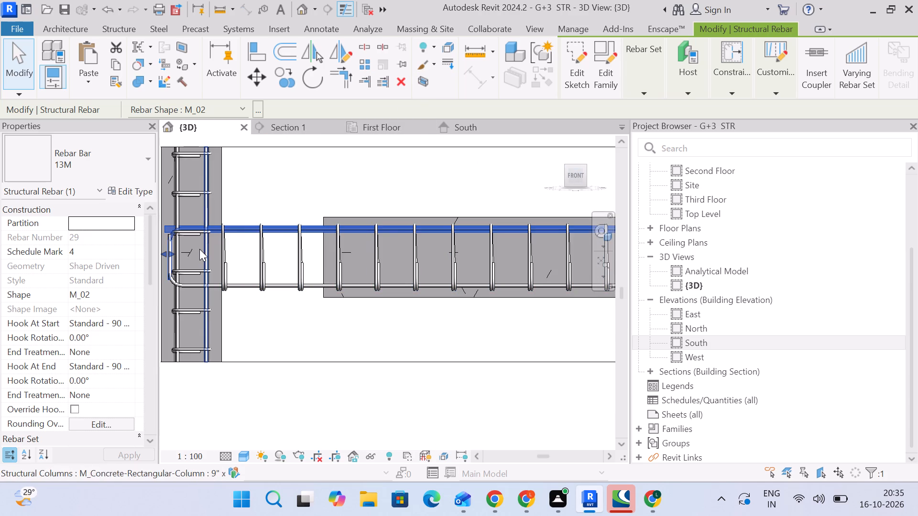
drag(170, 251, 170, 252)
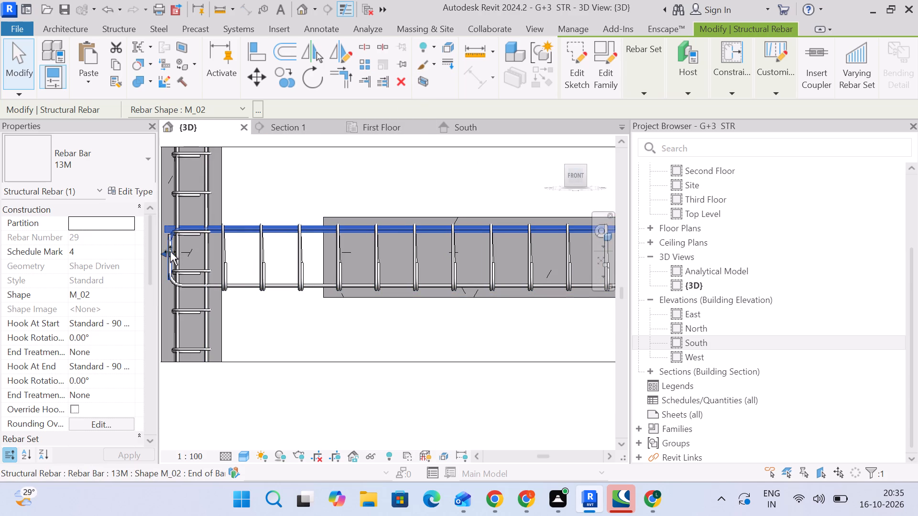
drag(170, 252, 327, 263)
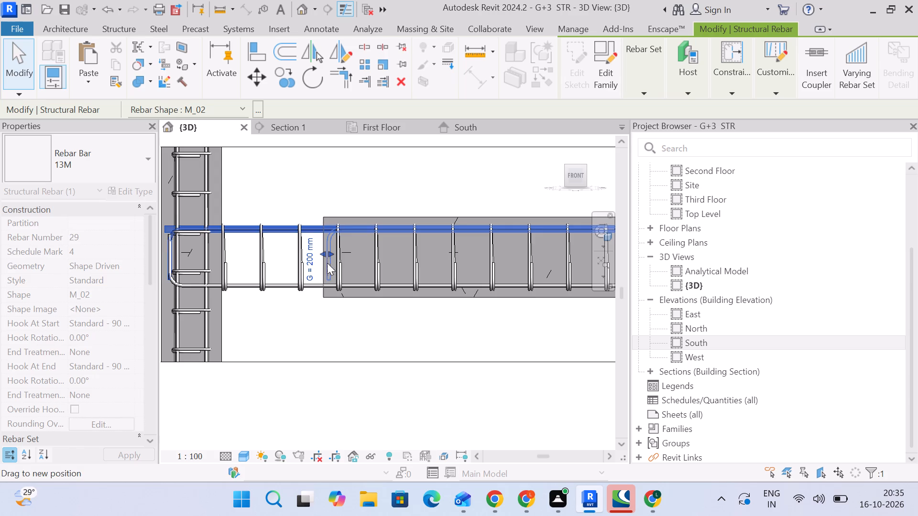
Shorten the 13M bottom bars at the grid 4 side so their hooked end sits just inside the mid-landing beam's end.
click(190, 280)
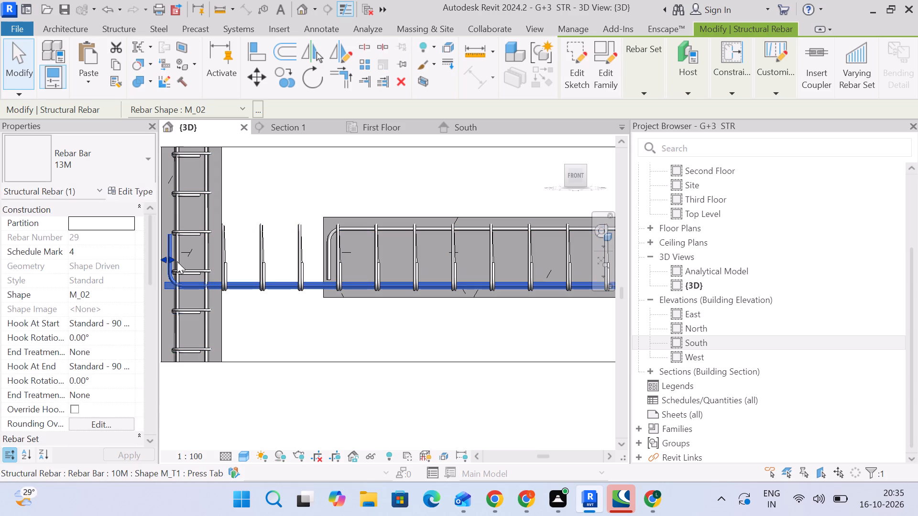
drag(172, 256, 328, 284)
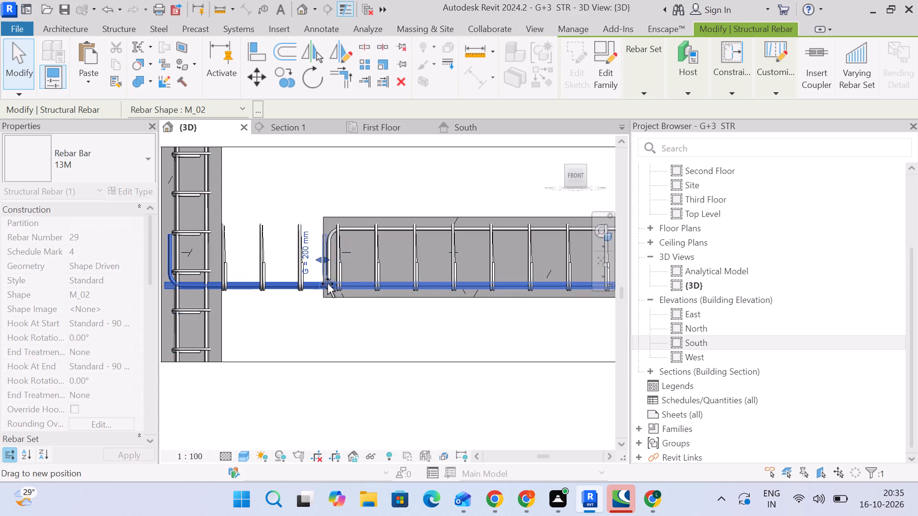
drag(328, 284, 328, 284)
click(319, 314)
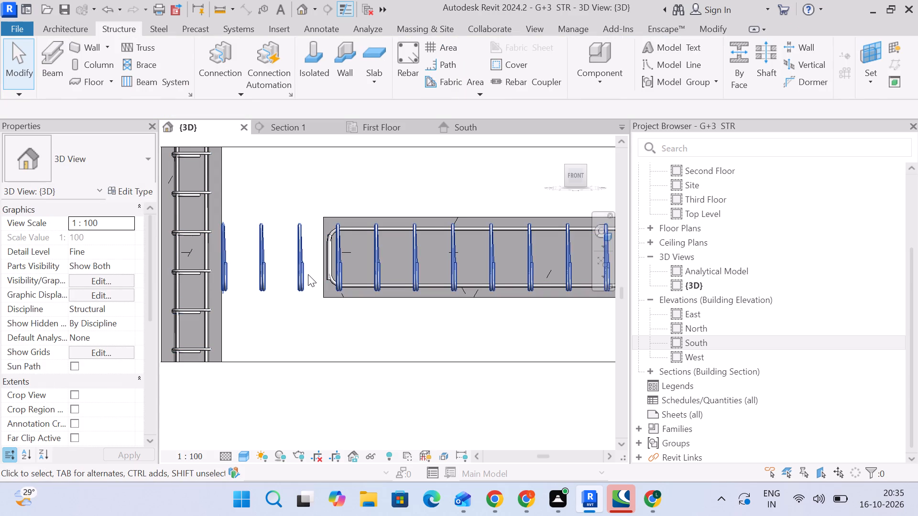
Pull the start of the 10M stirrup set back from grid 4 so that the stirrups begin inside the mid-landing beam.
click(308, 274)
drag(224, 257, 273, 263)
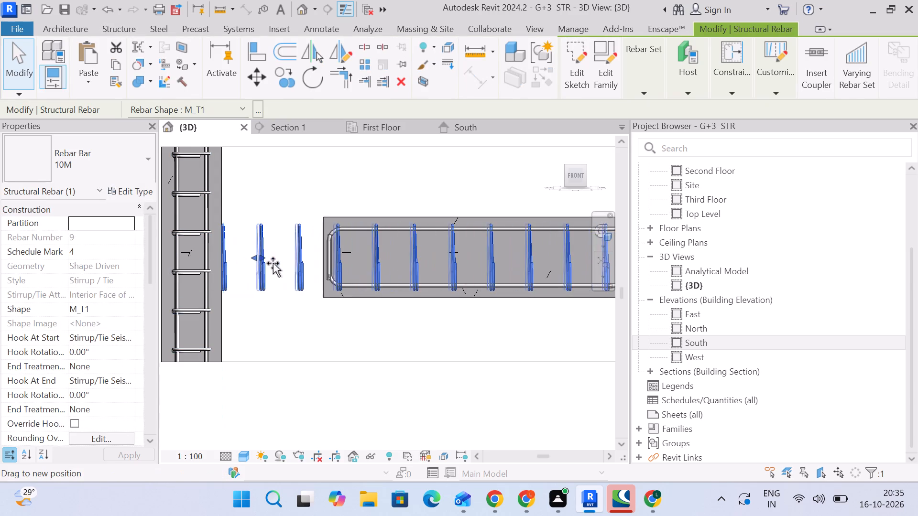
drag(273, 263, 338, 283)
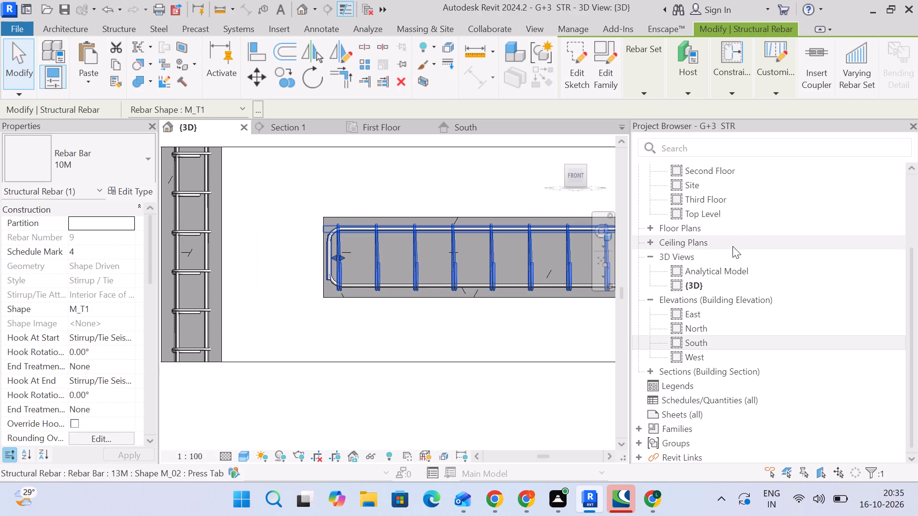
click(410, 400)
Examine the adjusted reinforcement along the full length of the lowest mid-landing beam in the front 3D view.
scroll(448, 384, down, 3)
middle_drag(448, 383, 423, 366)
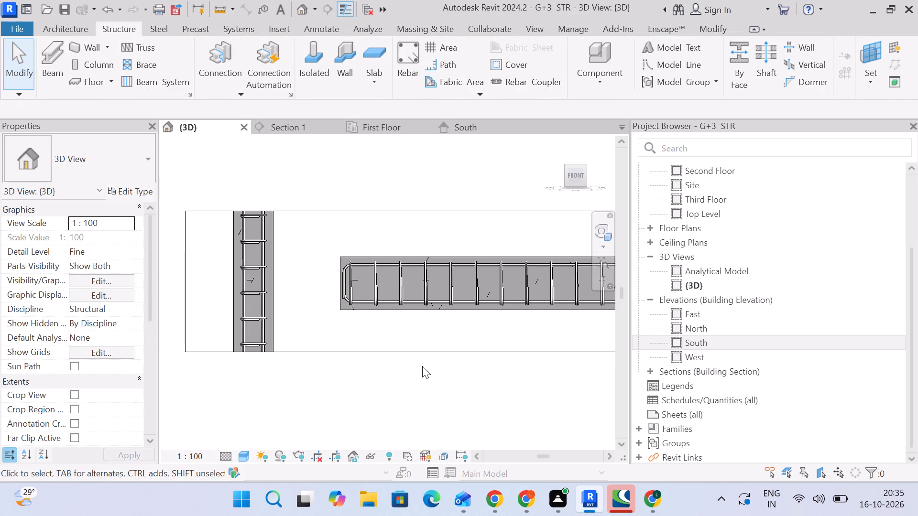
scroll(422, 364, down, 3)
middle_drag(472, 374, 417, 352)
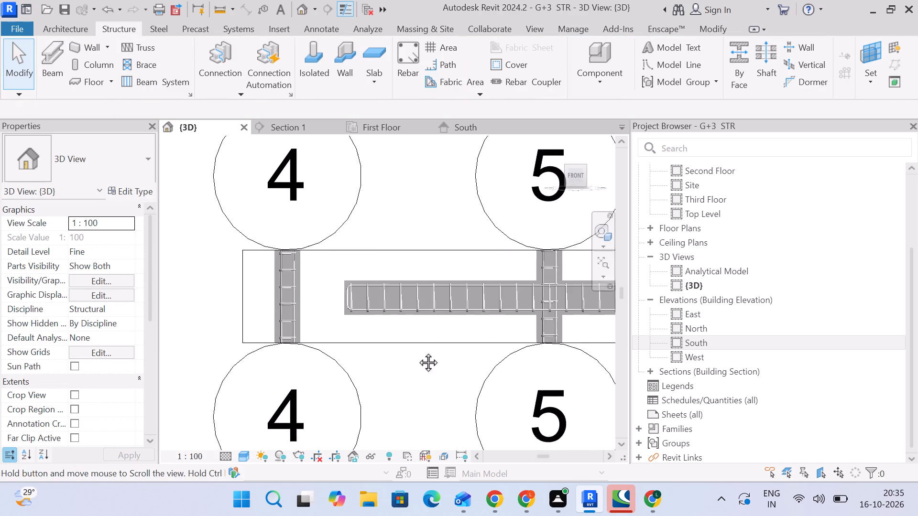
middle_drag(417, 352, 404, 348)
scroll(401, 343, down, 4)
middle_drag(522, 344, 402, 344)
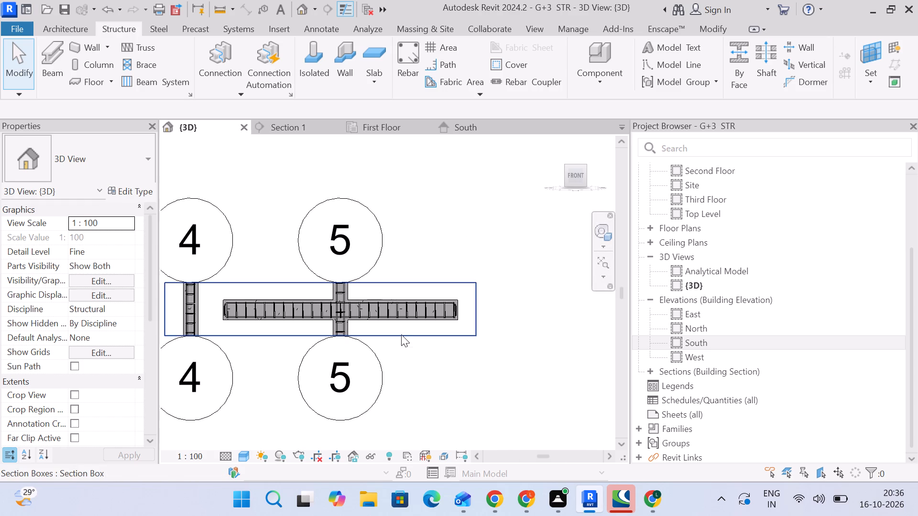
middle_drag(449, 354, 438, 314)
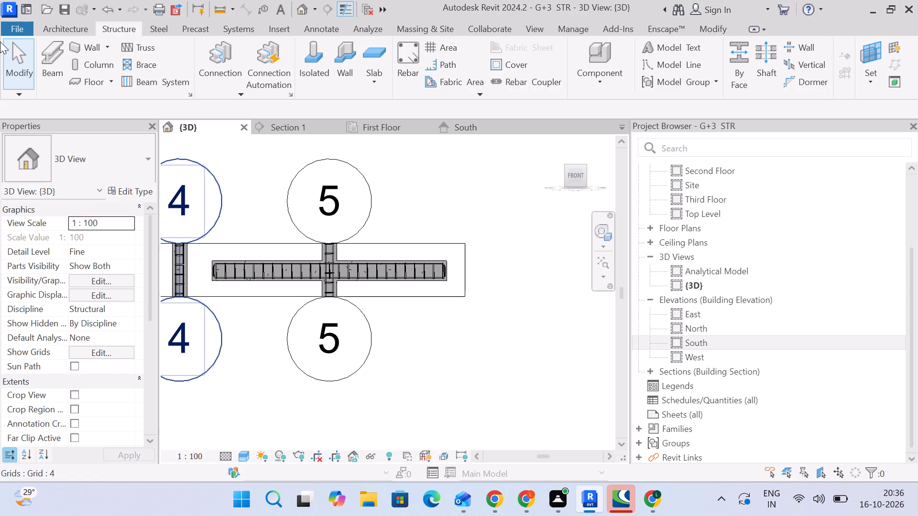
click(18, 56)
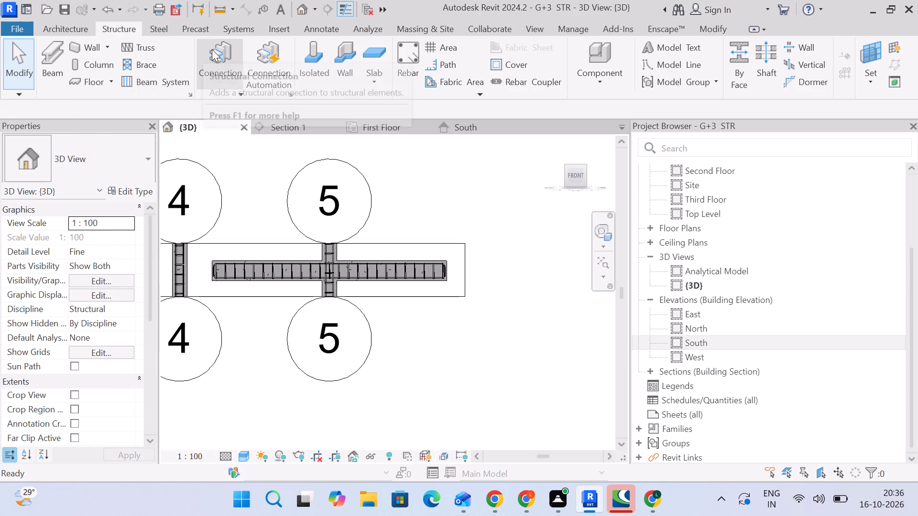
click(33, 72)
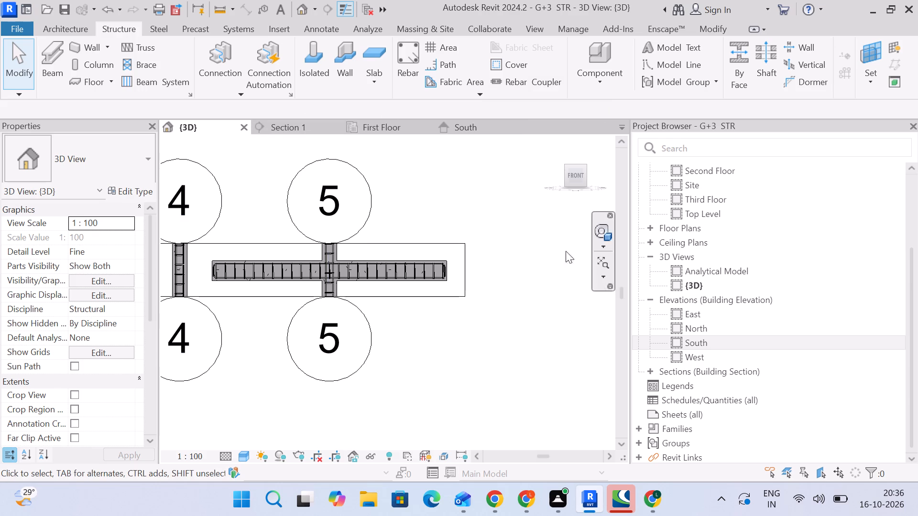
click(499, 341)
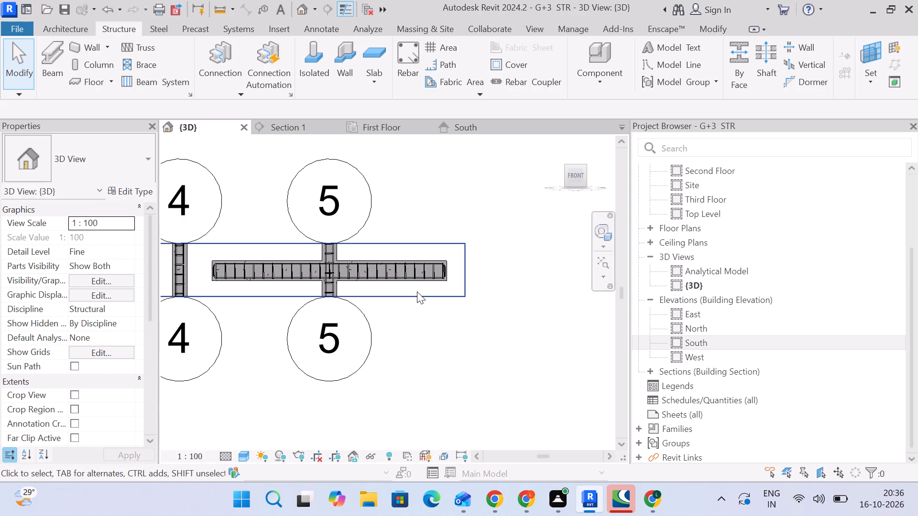
middle_drag(437, 301, 460, 341)
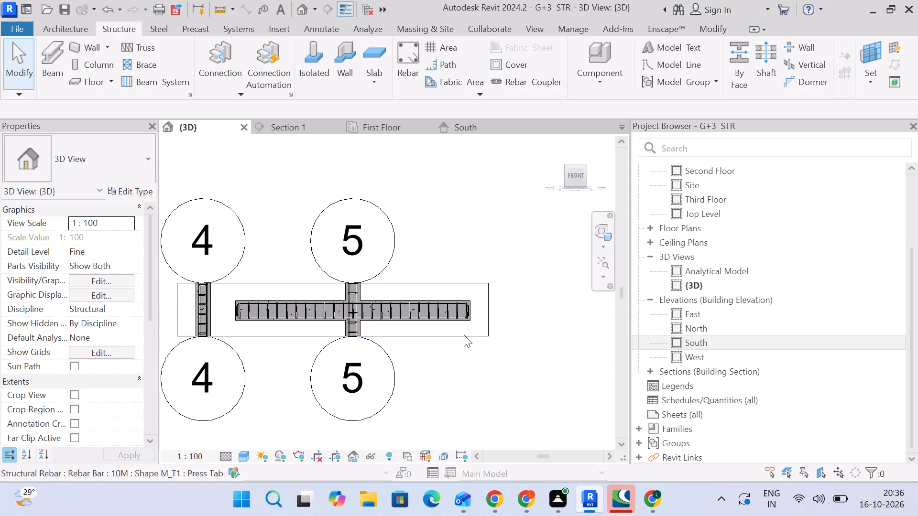
middle_drag(457, 370, 483, 375)
scroll(307, 326, up, 4)
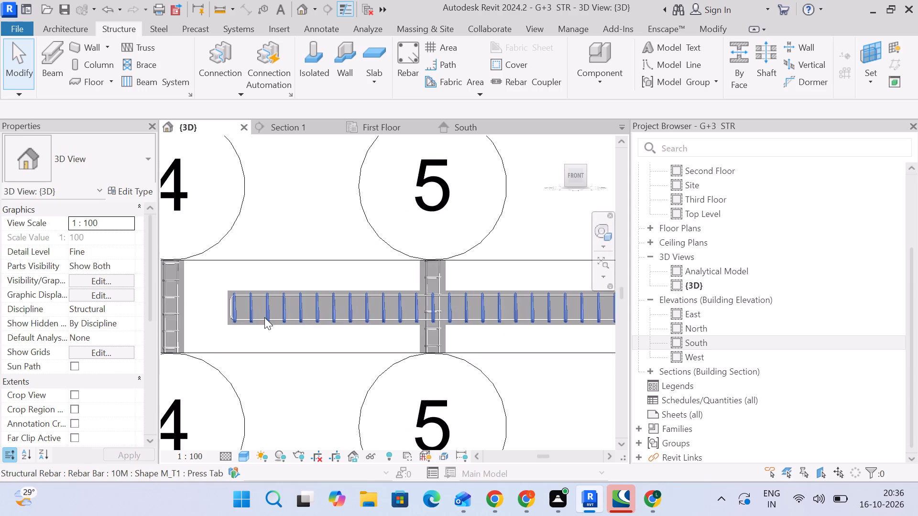
scroll(264, 320, down, 5)
Select the adjusted beam's 10M stirrup set in 3D and locate it in Section 1.
click(272, 132)
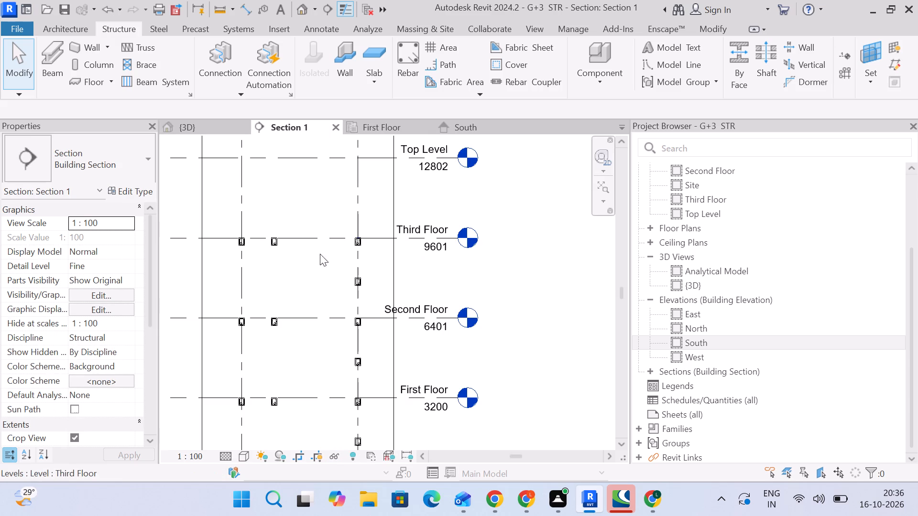
click(216, 131)
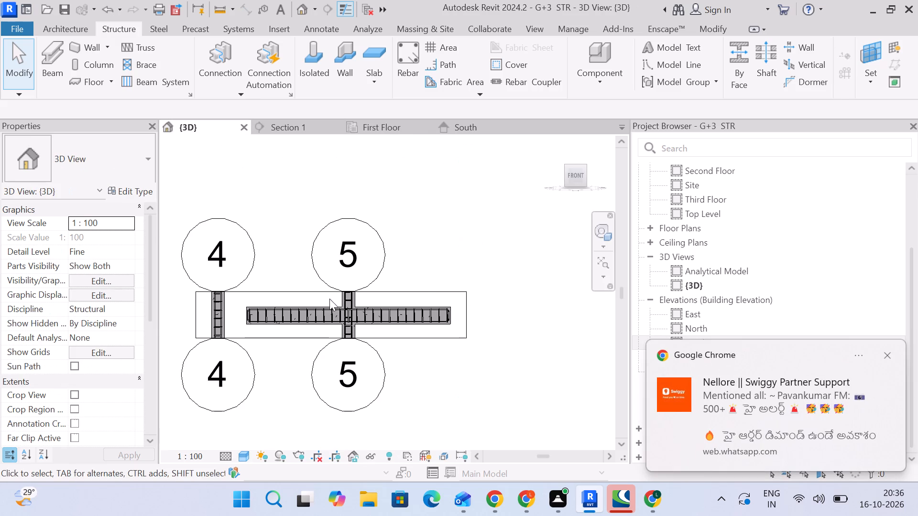
click(322, 318)
click(308, 128)
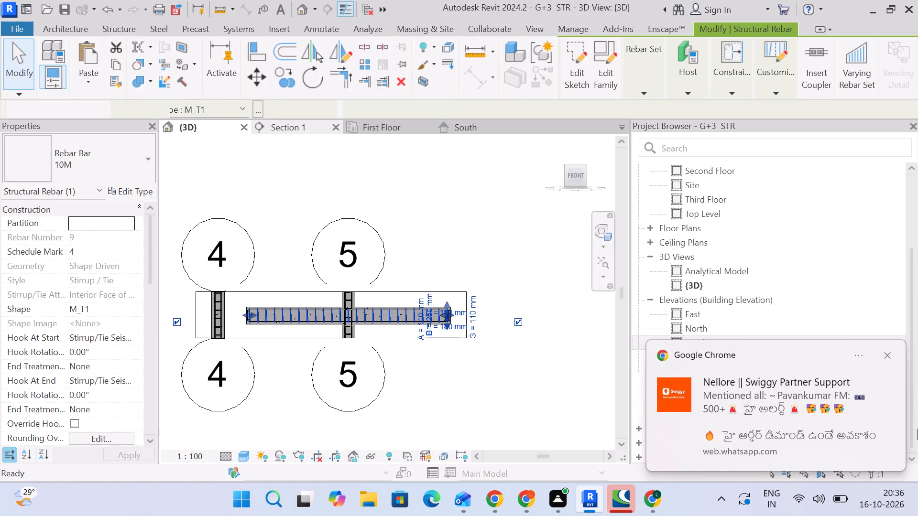
click(888, 355)
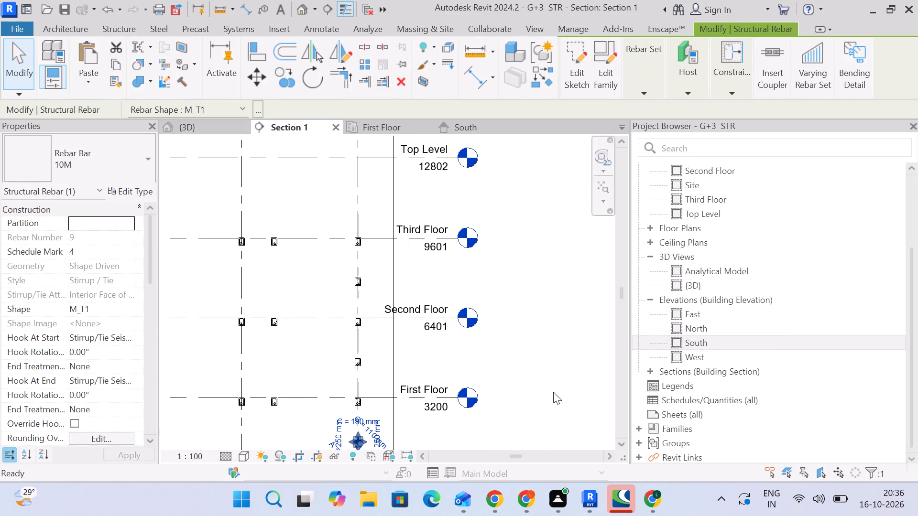
scroll(357, 423, up, 1)
middle_drag(361, 426, 399, 332)
scroll(395, 371, up, 3)
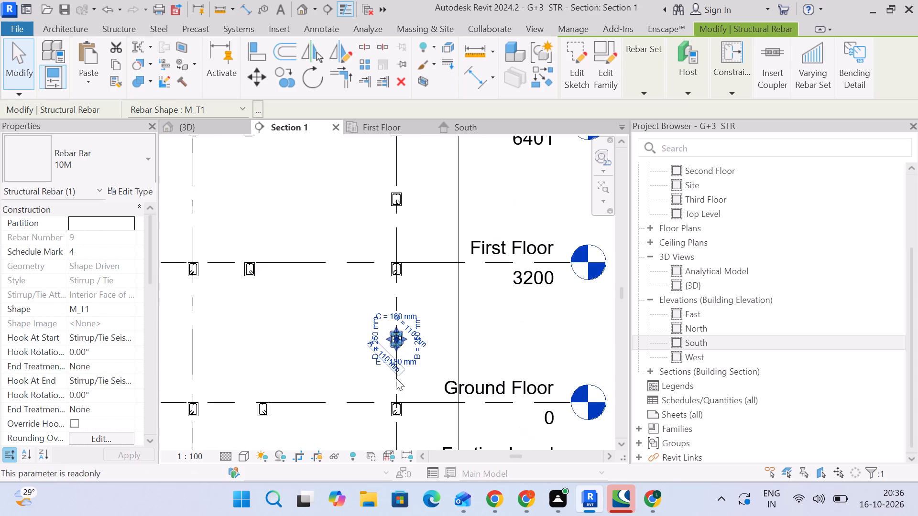
scroll(396, 379, down, 3)
click(422, 262)
Delete only the rebar from the two upper mid-landing beams between First and Third Floor in Section 1, keeping the beams.
drag(360, 229, 405, 278)
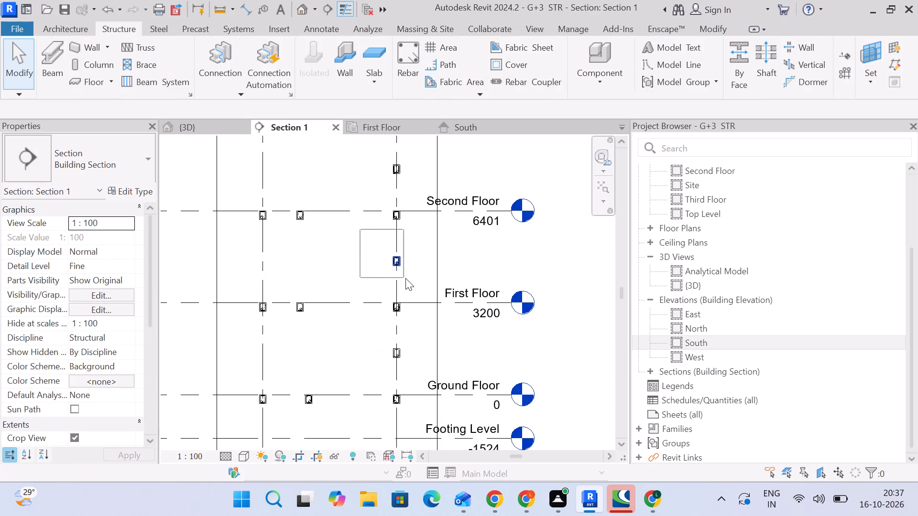
drag(405, 278, 407, 279)
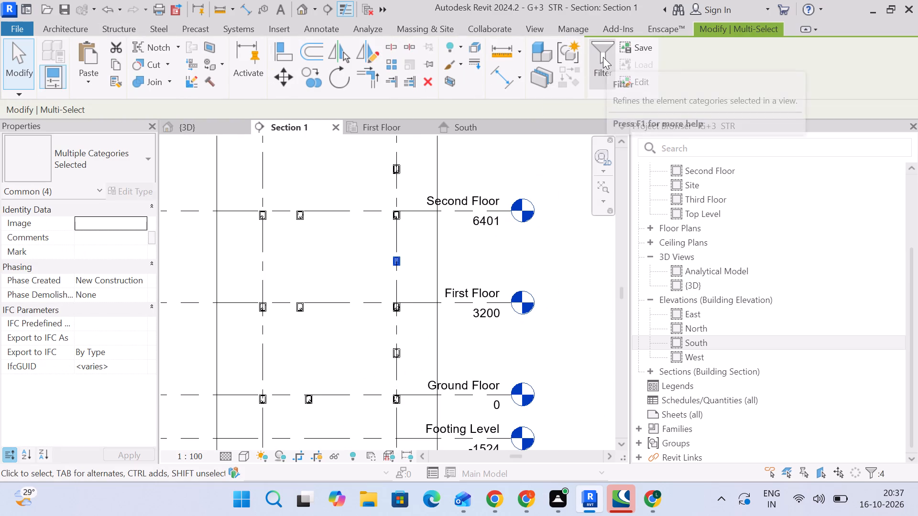
middle_drag(335, 246, 352, 312)
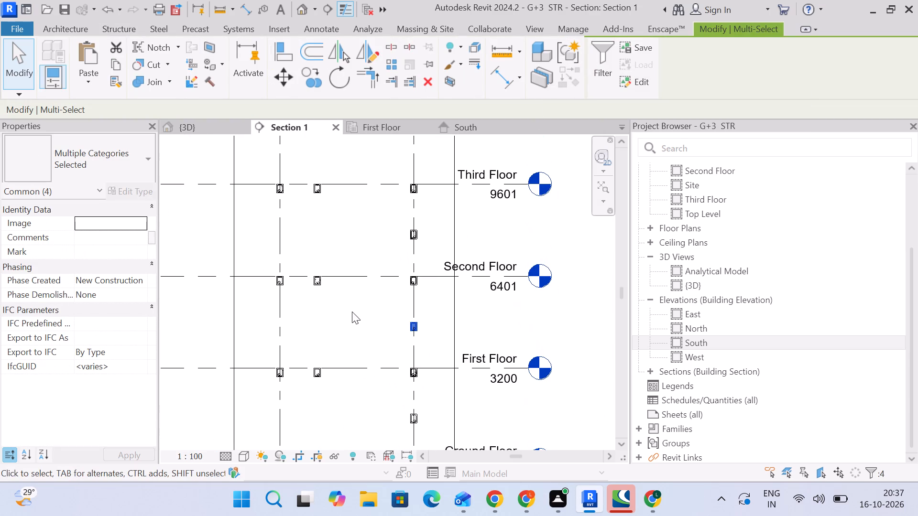
ctrl+drag(382, 217, 429, 258)
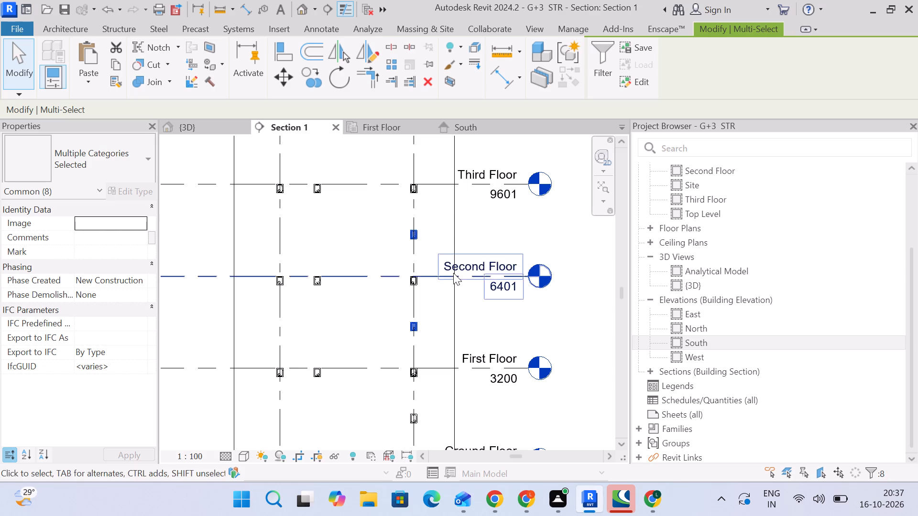
scroll(454, 279, down, 1)
middle_drag(454, 296, 437, 293)
click(618, 59)
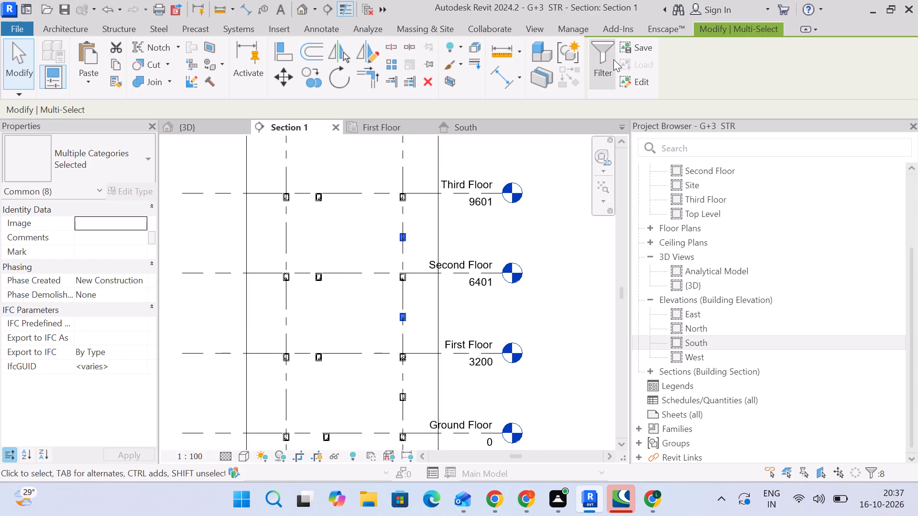
click(609, 59)
click(538, 175)
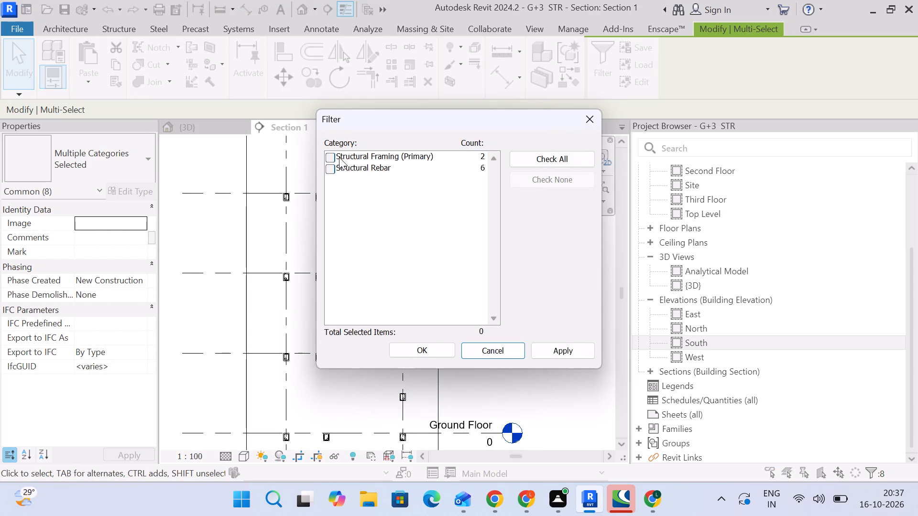
click(334, 167)
click(329, 172)
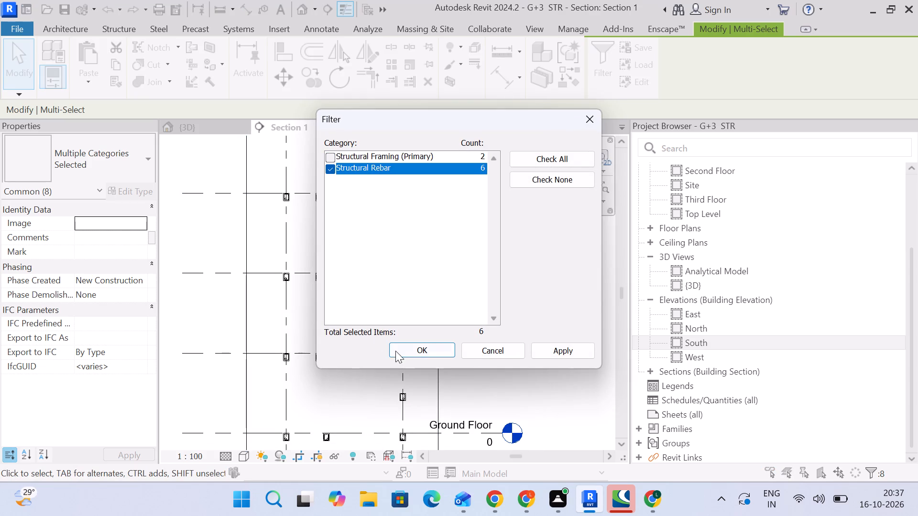
click(404, 350)
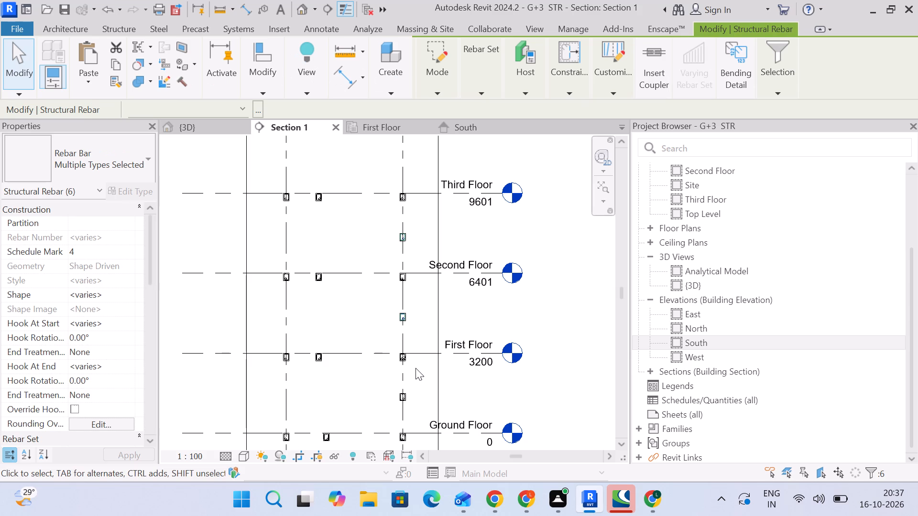
key(Delete)
Copy the lowest mid-landing beam's three rebar sets from its bottom midpoint to that of the mid-landing beam between First and Second Floor.
middle_drag(415, 373, 417, 323)
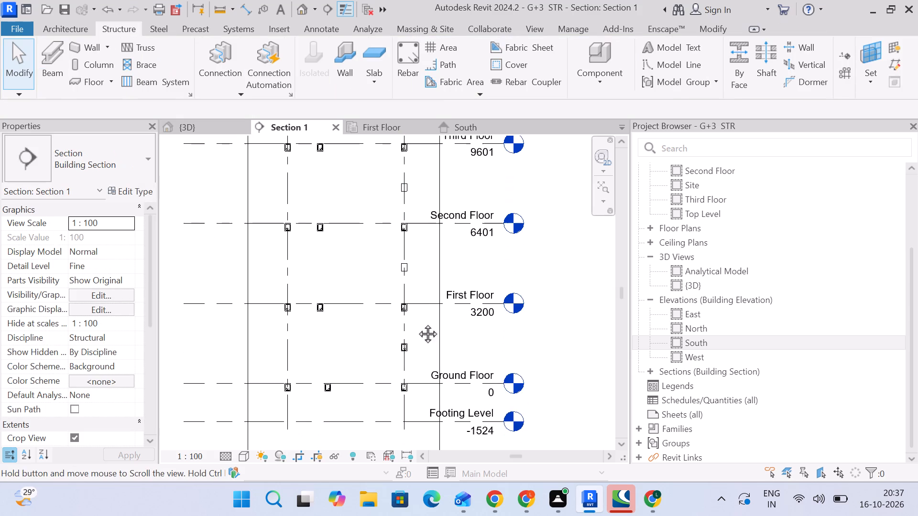
middle_drag(417, 323, 417, 322)
scroll(401, 347, up, 3)
drag(389, 324, 422, 358)
scroll(393, 344, up, 1)
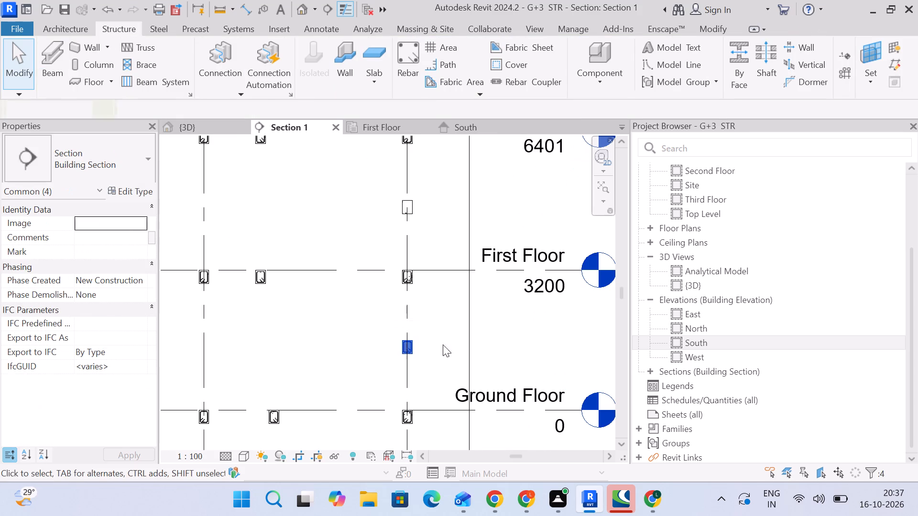
click(608, 77)
click(547, 183)
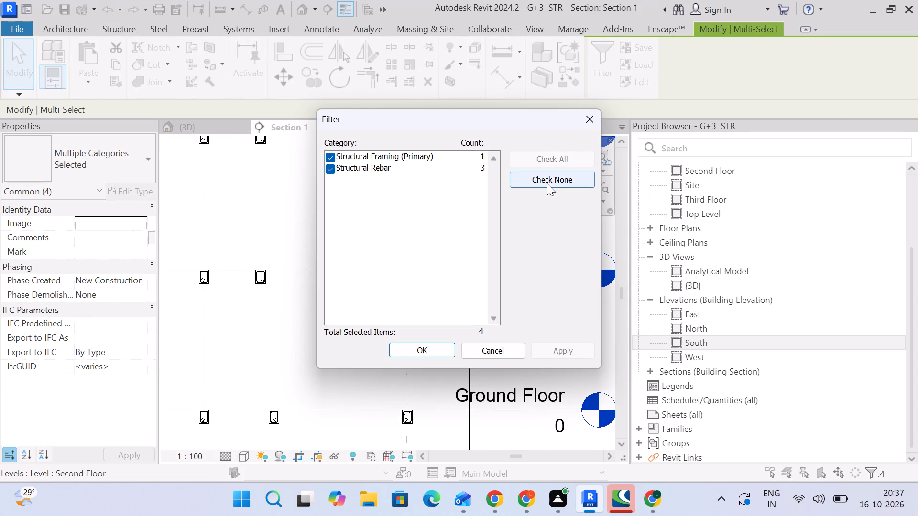
click(328, 169)
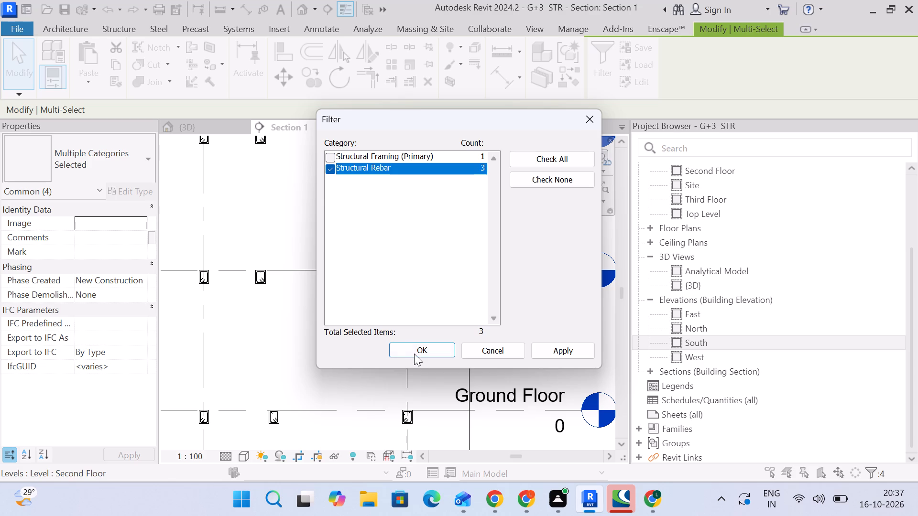
click(414, 354)
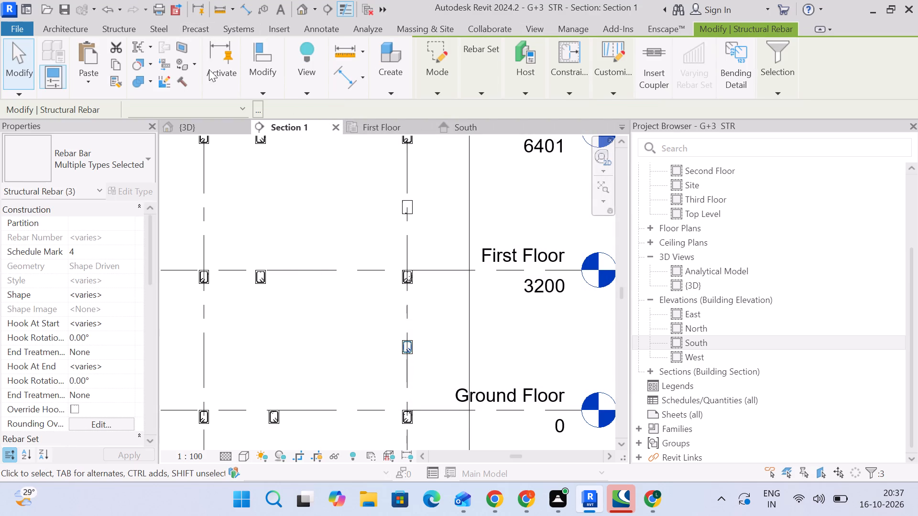
click(269, 86)
click(287, 137)
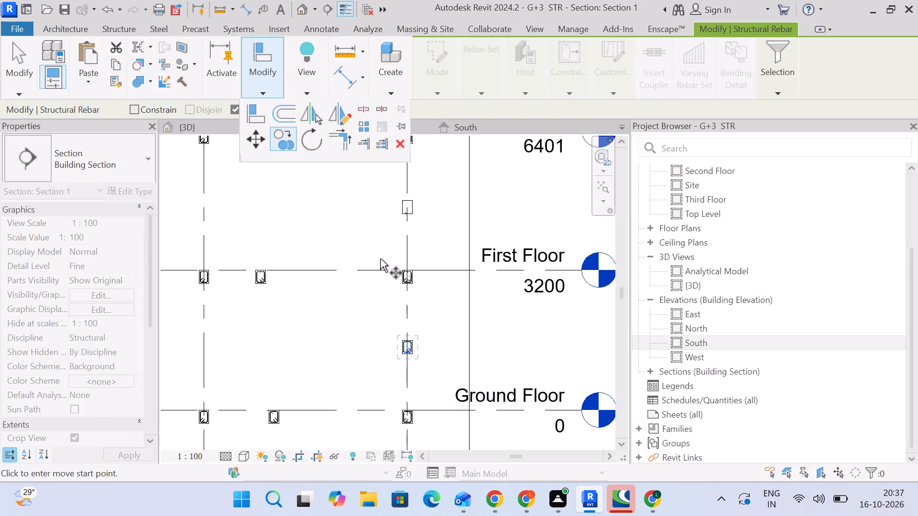
scroll(406, 356, up, 14)
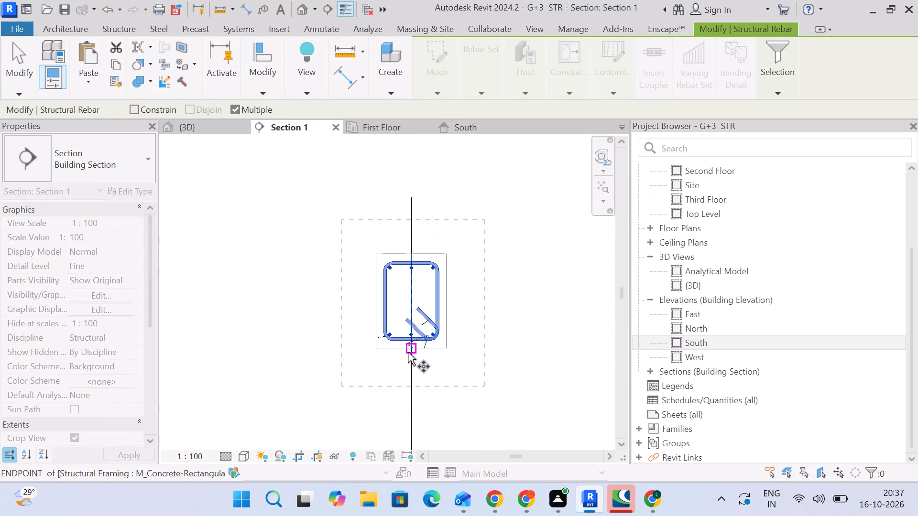
click(411, 348)
scroll(411, 345, down, 4)
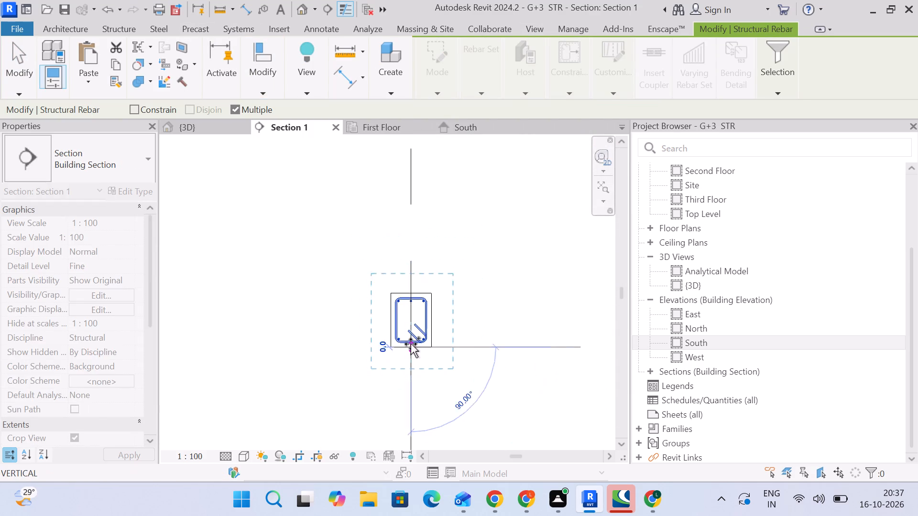
scroll(411, 338, down, 11)
scroll(414, 223, up, 9)
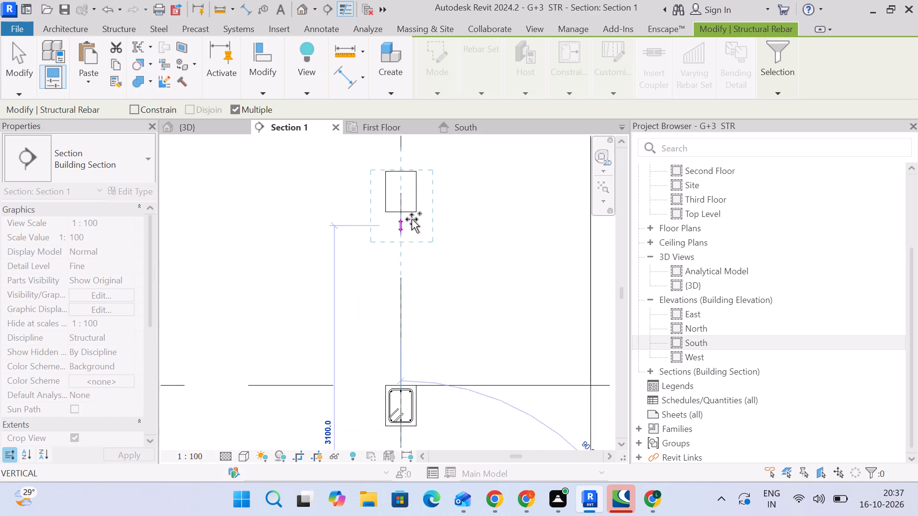
scroll(412, 219, up, 4)
click(406, 210)
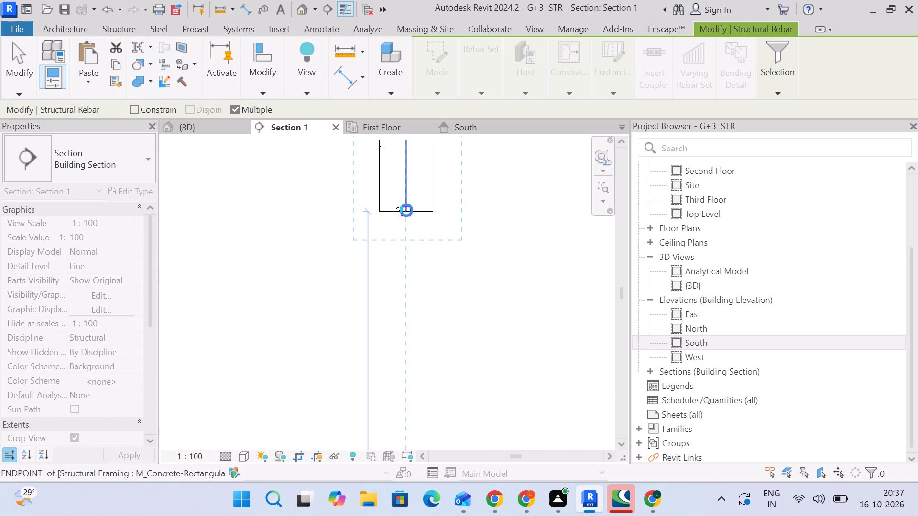
Place another copy of the rebar sets in the mid-landing beam between Second and Third Floor and finish copying.
scroll(410, 222, down, 2)
middle_drag(410, 230, 379, 503)
scroll(412, 392, down, 5)
middle_drag(385, 210, 388, 376)
scroll(398, 314, up, 6)
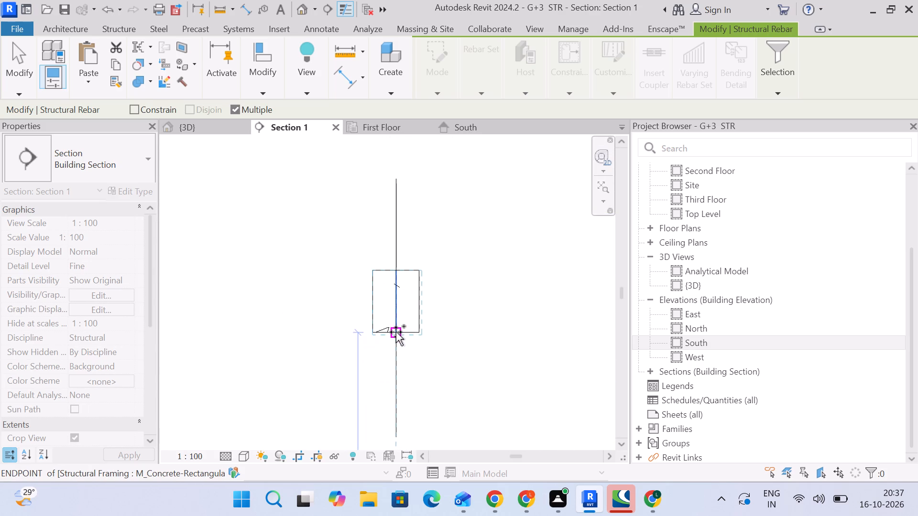
click(396, 332)
scroll(413, 344, down, 15)
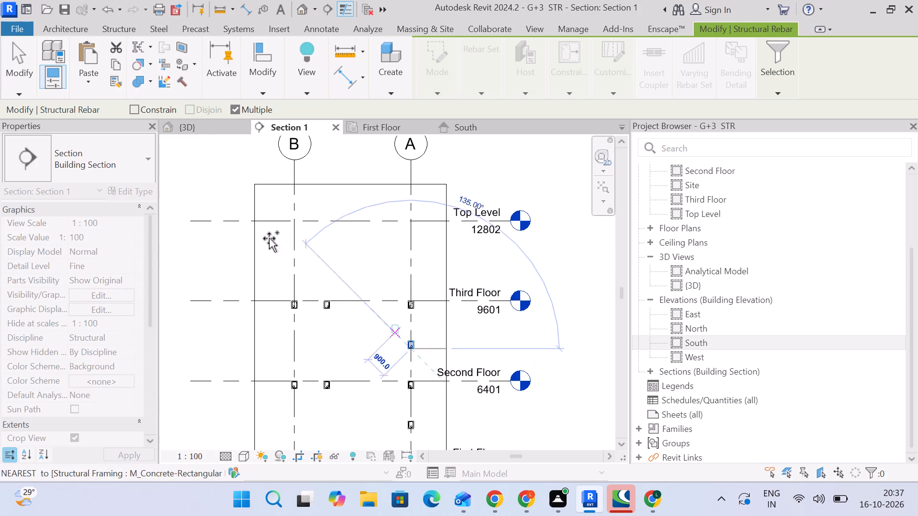
click(10, 60)
Turn off the section box in the 3D view to show the whole structure.
scroll(395, 285, down, 4)
middle_drag(401, 302, 430, 205)
scroll(423, 263, up, 3)
middle_drag(469, 299, 441, 290)
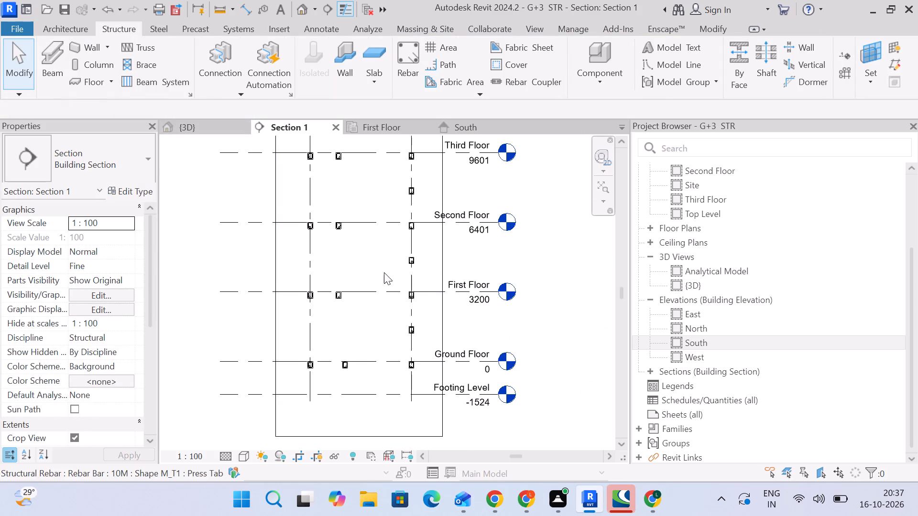
click(205, 126)
scroll(136, 332, down, 4)
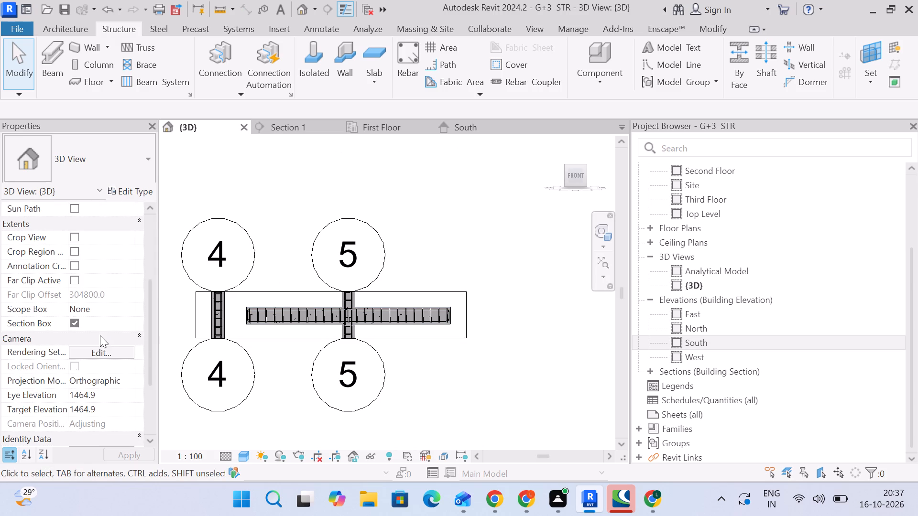
click(73, 322)
scroll(451, 207, down, 2)
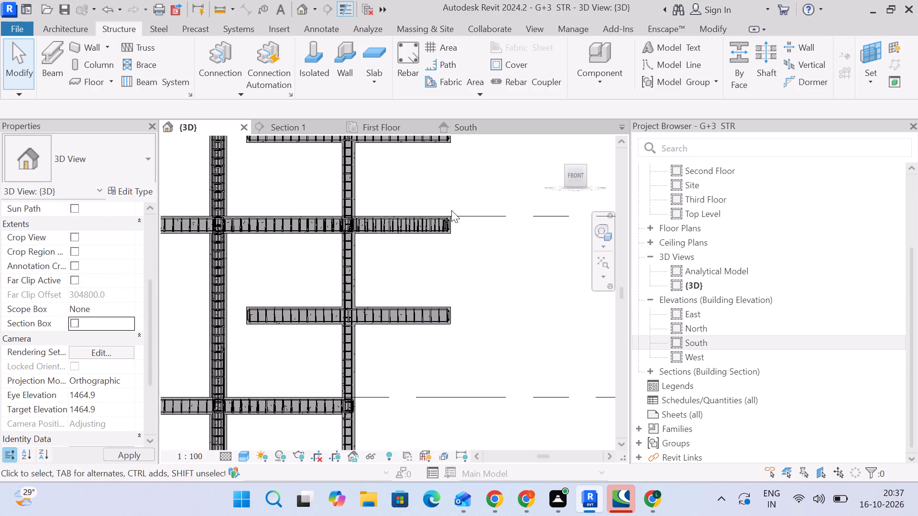
Examine the staircase bay's beams and rebar at every level around grids 4 and 5 in 3D.
scroll(451, 210, down, 1)
scroll(496, 301, down, 4)
shift+middle_drag(508, 298, 506, 303)
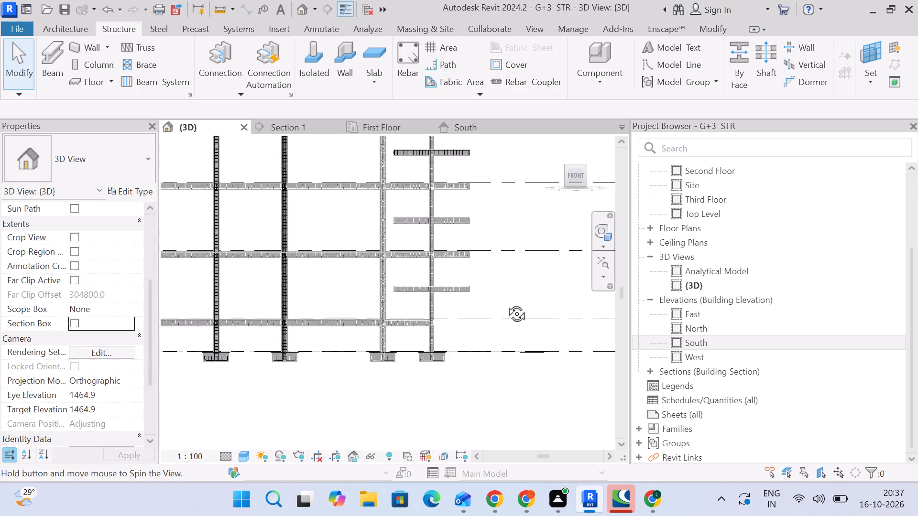
shift+middle_drag(506, 303, 435, 421)
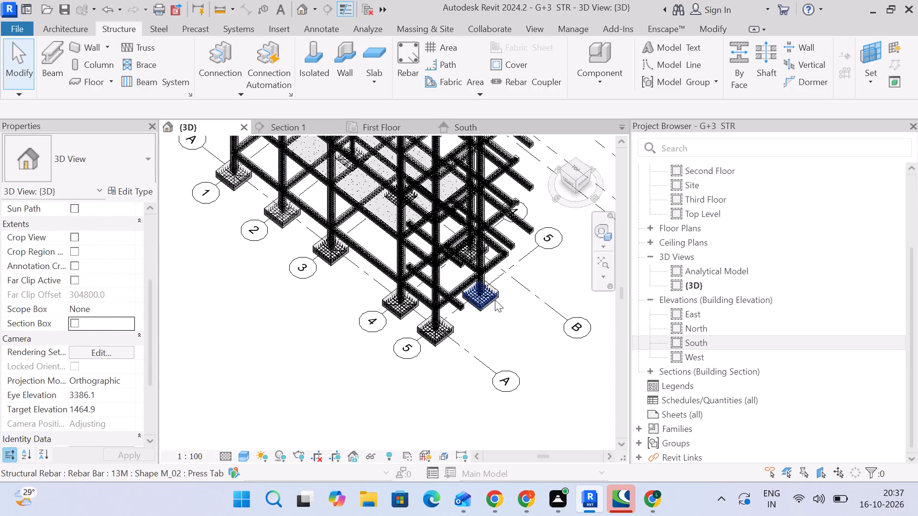
scroll(495, 299, up, 3)
middle_drag(540, 321, 467, 398)
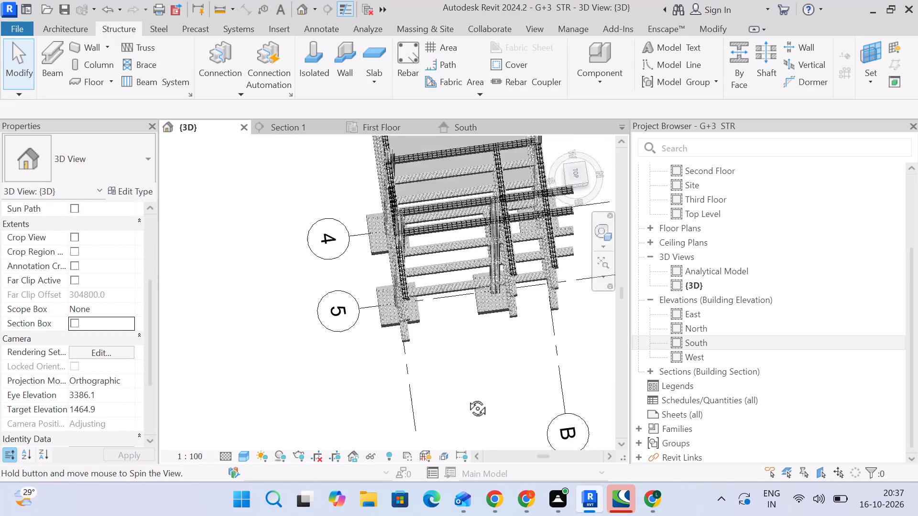
middle_drag(467, 398, 546, 311)
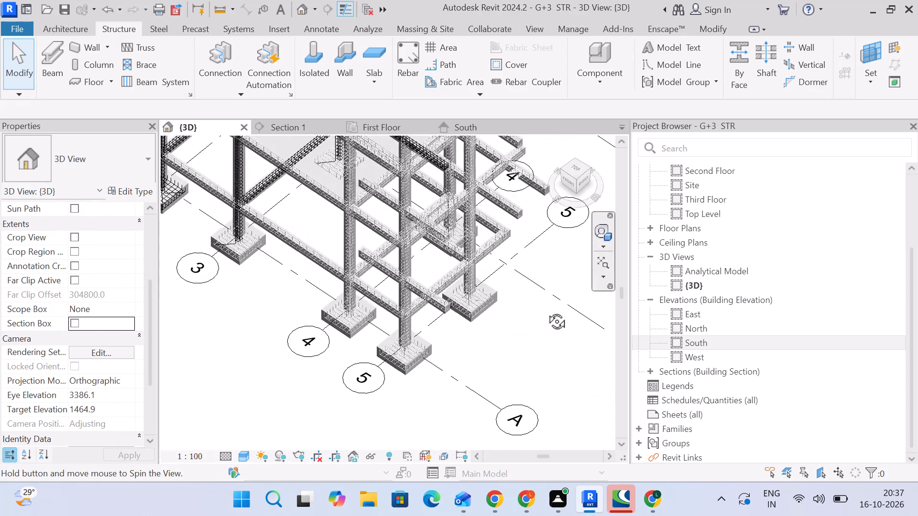
middle_drag(546, 311, 422, 264)
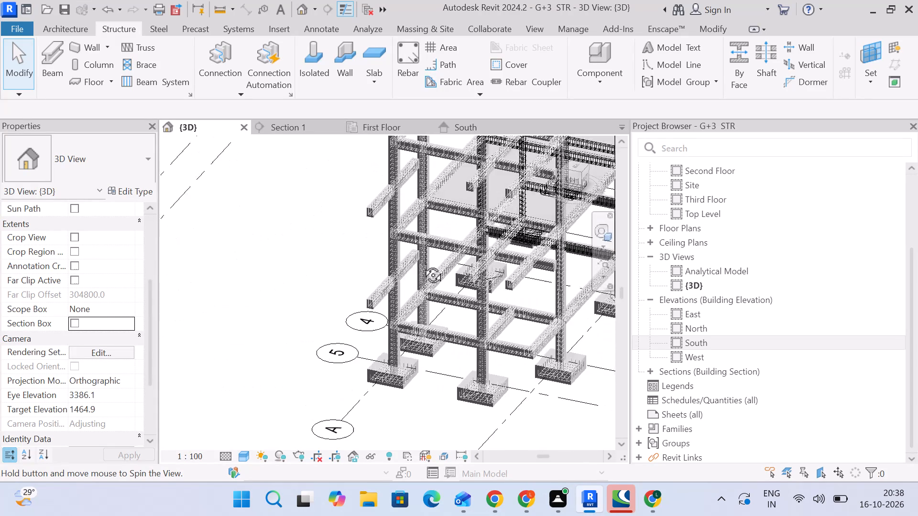
middle_drag(422, 264, 441, 290)
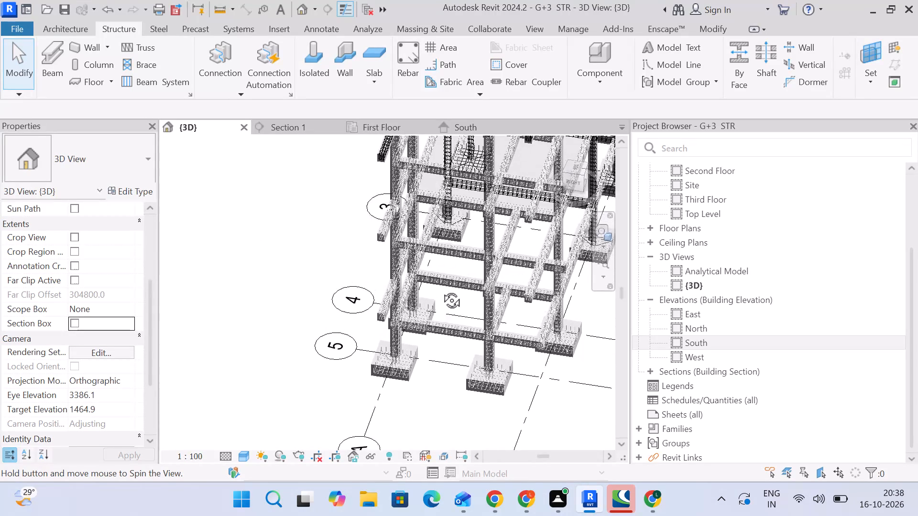
middle_drag(441, 290, 523, 278)
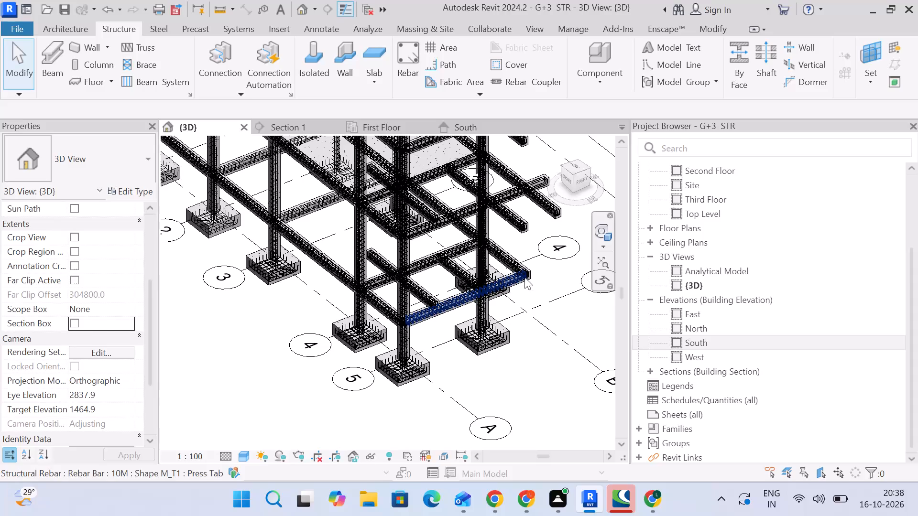
scroll(518, 322, down, 3)
middle_drag(514, 327, 604, 312)
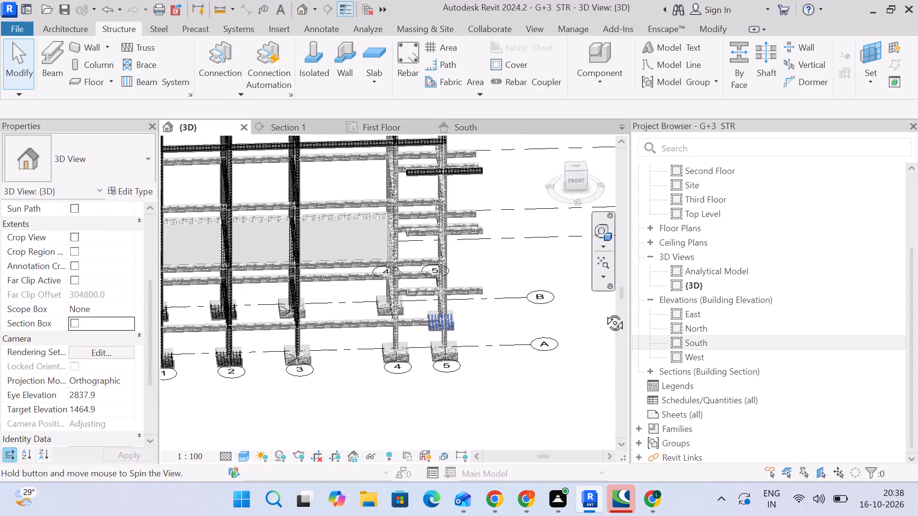
middle_drag(604, 312, 525, 318)
scroll(520, 311, down, 3)
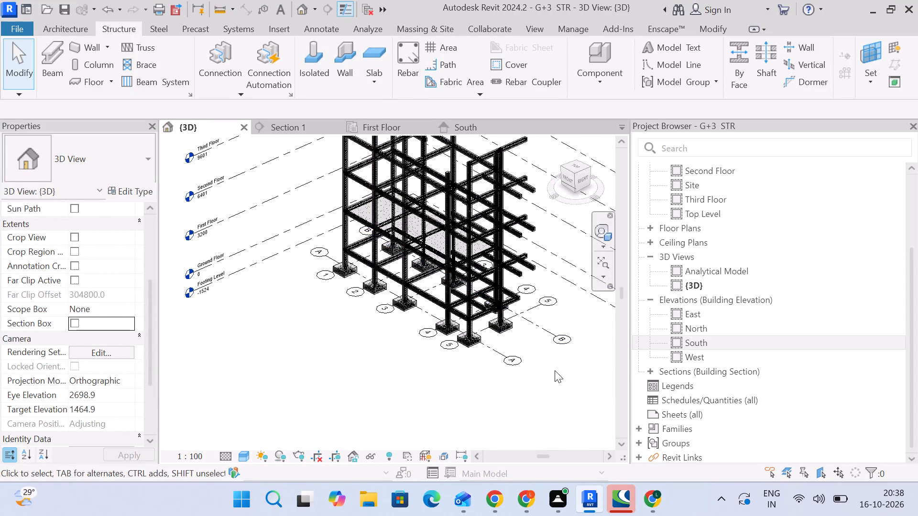
middle_drag(561, 386, 532, 317)
scroll(518, 308, down, 2)
middle_drag(518, 309, 432, 411)
scroll(432, 411, down, 1)
scroll(361, 345, up, 9)
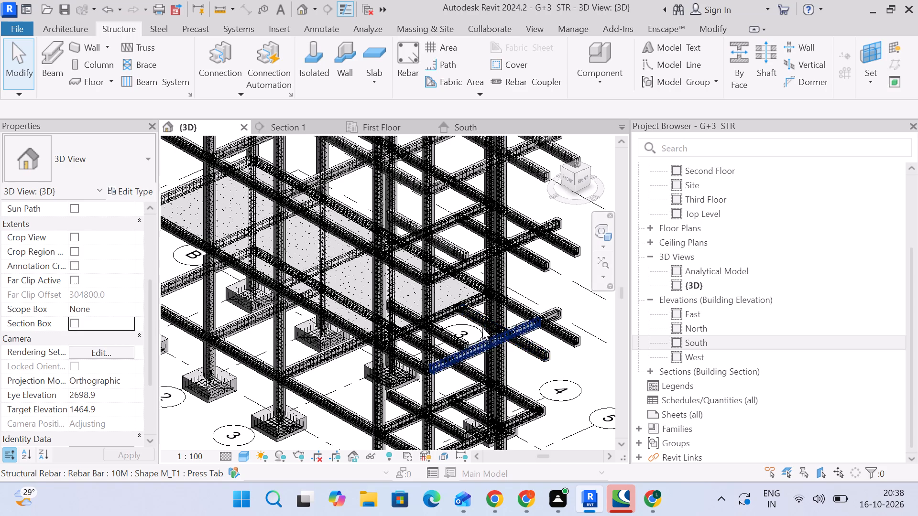
In the First Floor plan, sketch a rectangular FLOOR SLAB 6" foundation slab boundary, about 2070 by 3124 mm, between the beams of the grid 4–5 bay.
click(388, 130)
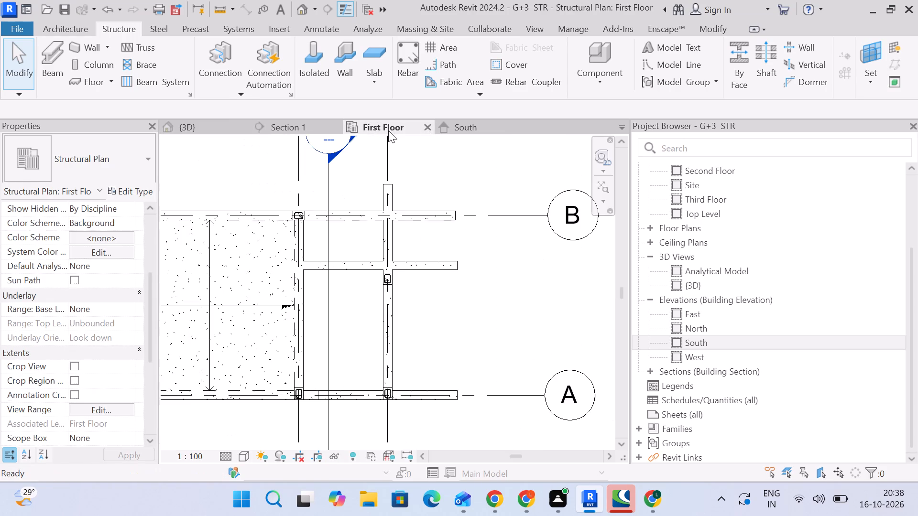
scroll(402, 309, down, 4)
middle_drag(402, 312, 424, 281)
scroll(388, 253, up, 4)
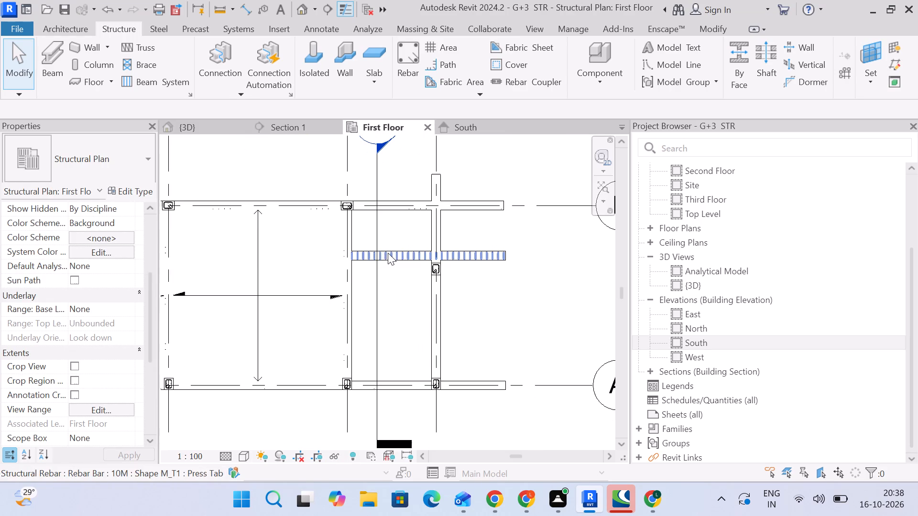
middle_drag(487, 323, 481, 277)
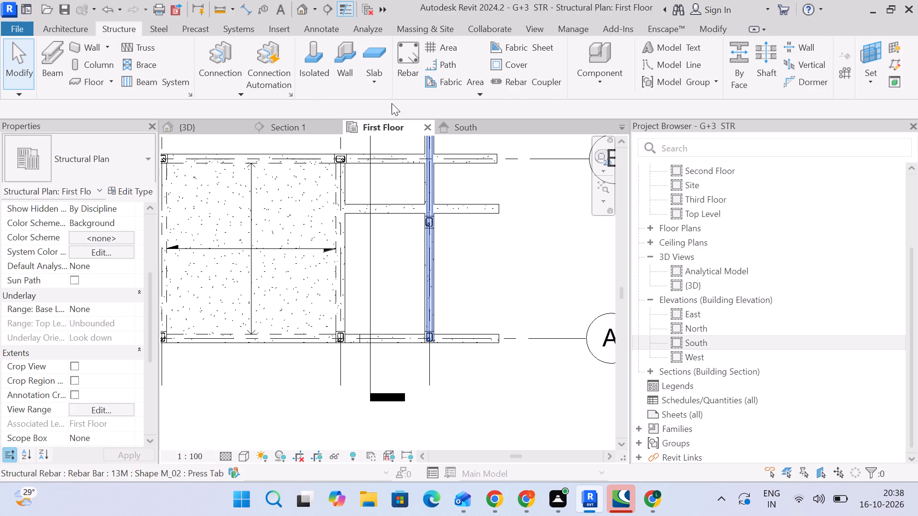
click(380, 86)
click(377, 104)
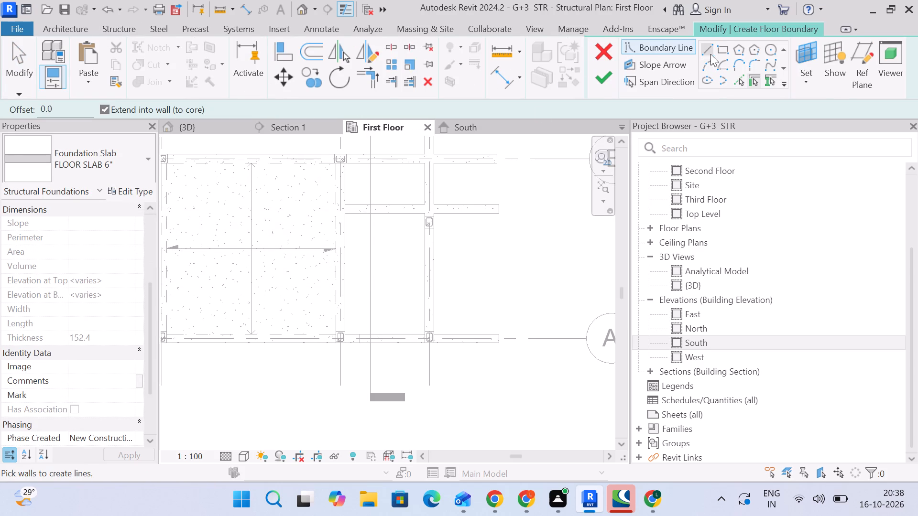
click(723, 53)
scroll(339, 365, up, 4)
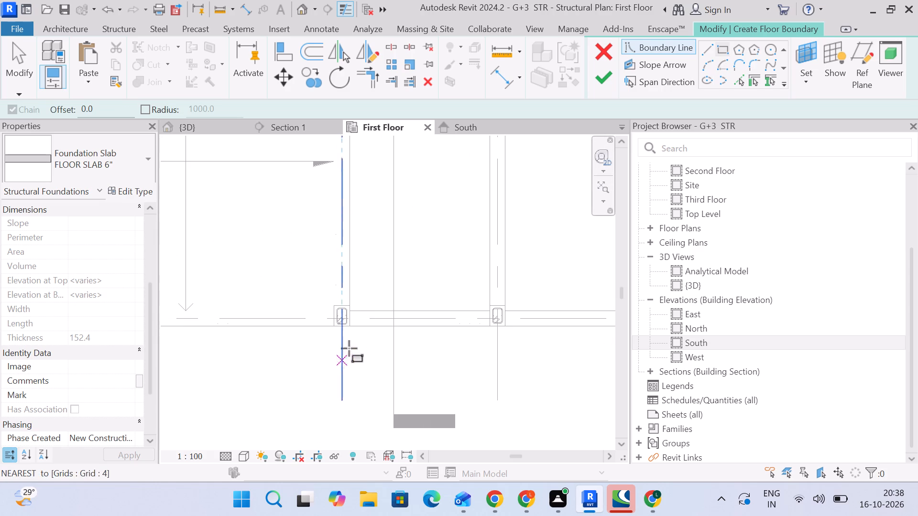
scroll(351, 309, up, 11)
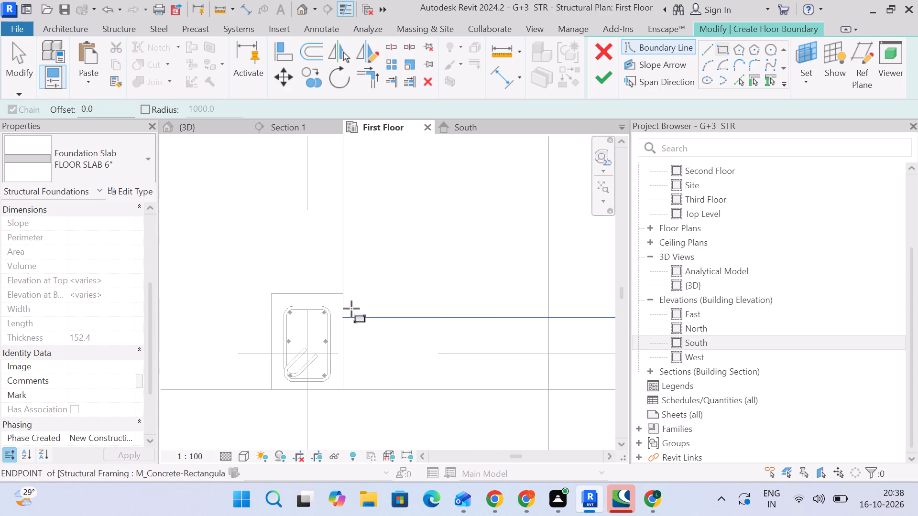
click(345, 314)
scroll(420, 269, down, 5)
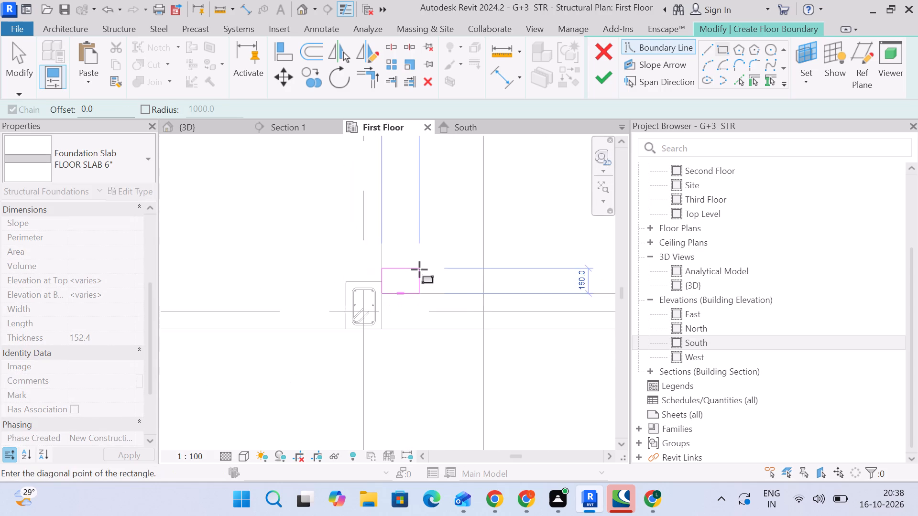
scroll(419, 269, down, 11)
middle_drag(450, 228, 393, 341)
scroll(393, 341, up, 3)
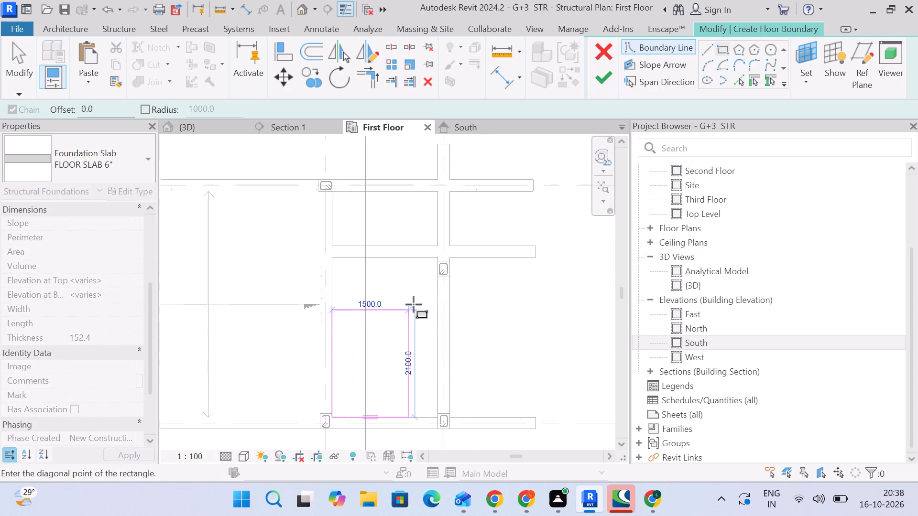
scroll(418, 275, up, 5)
scroll(453, 240, up, 5)
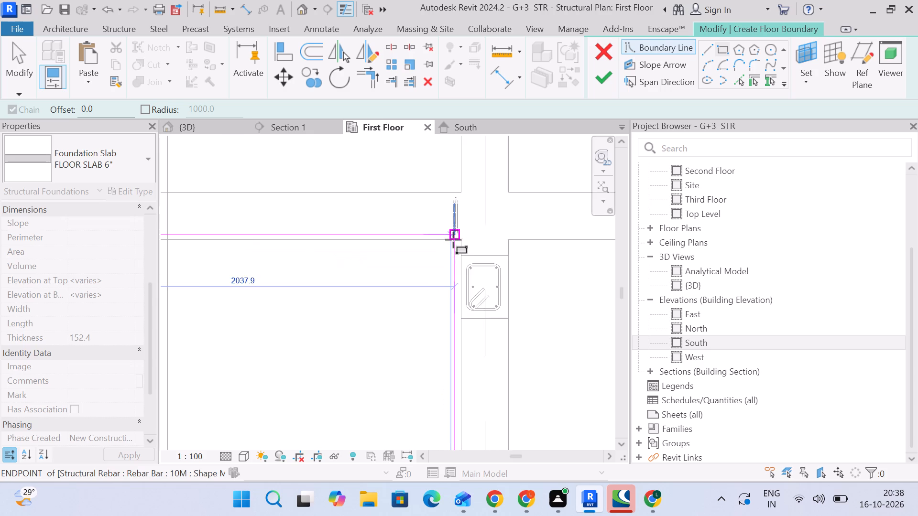
scroll(453, 240, up, 4)
click(468, 238)
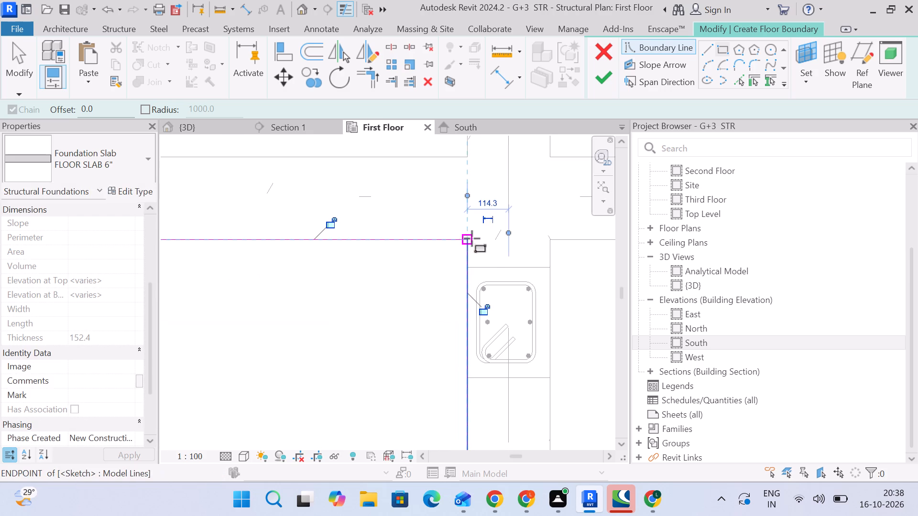
scroll(473, 239, down, 16)
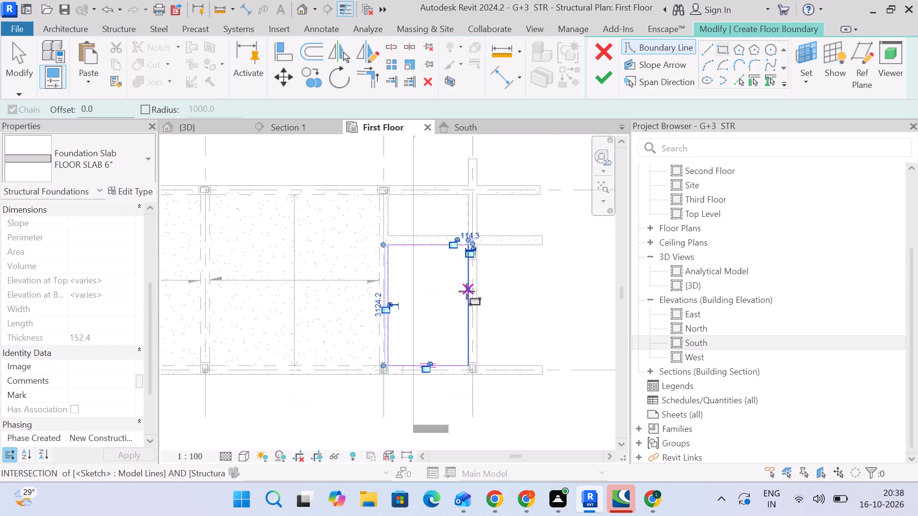
key(Escape)
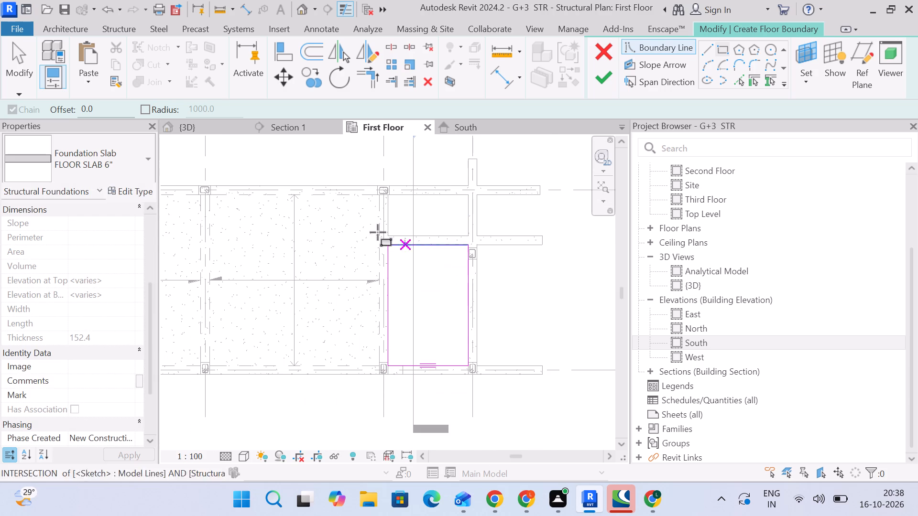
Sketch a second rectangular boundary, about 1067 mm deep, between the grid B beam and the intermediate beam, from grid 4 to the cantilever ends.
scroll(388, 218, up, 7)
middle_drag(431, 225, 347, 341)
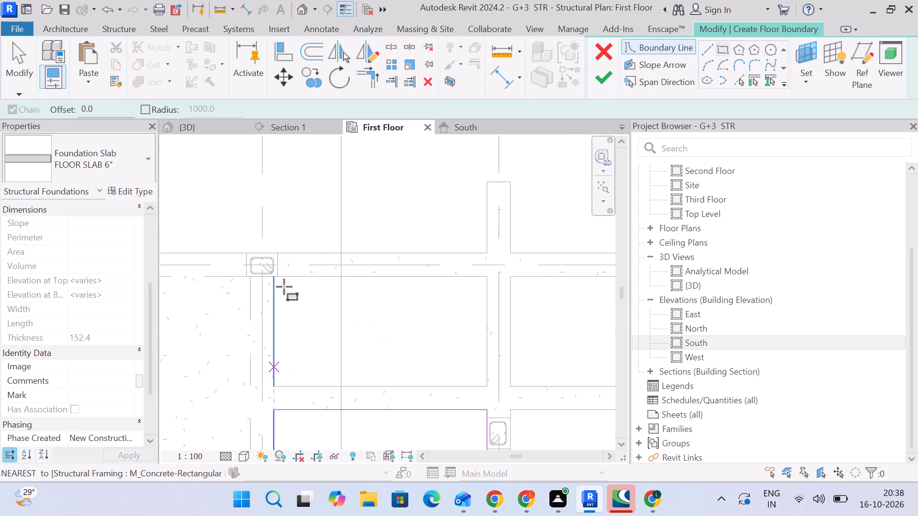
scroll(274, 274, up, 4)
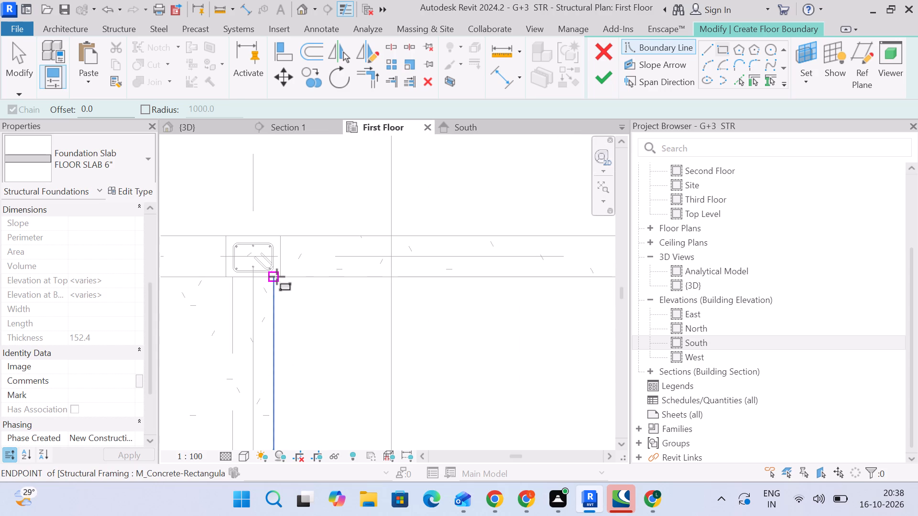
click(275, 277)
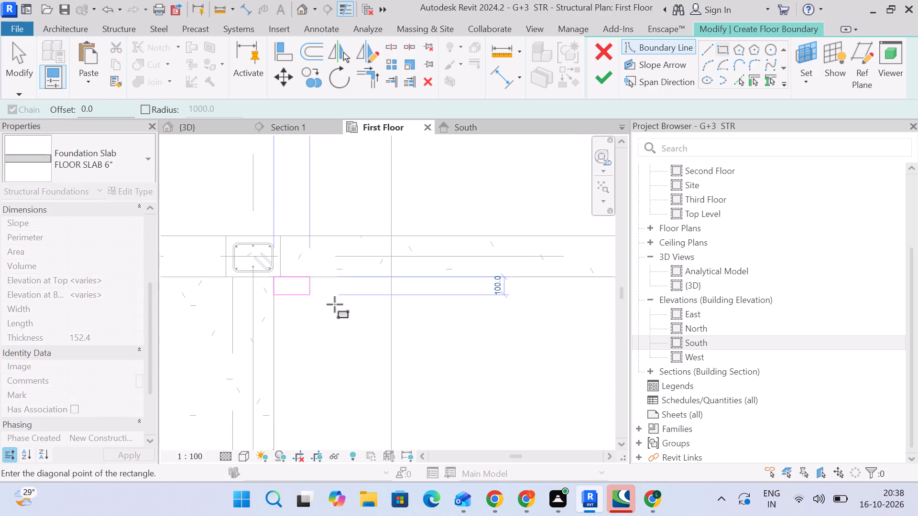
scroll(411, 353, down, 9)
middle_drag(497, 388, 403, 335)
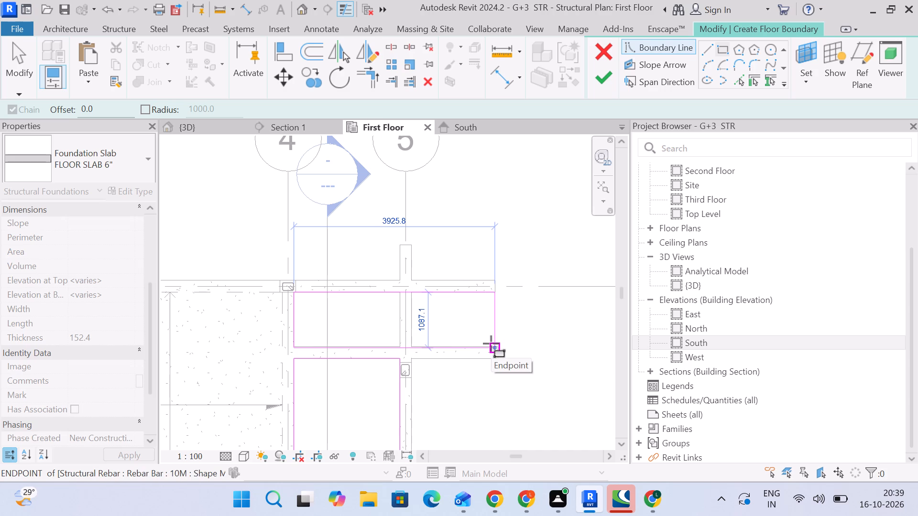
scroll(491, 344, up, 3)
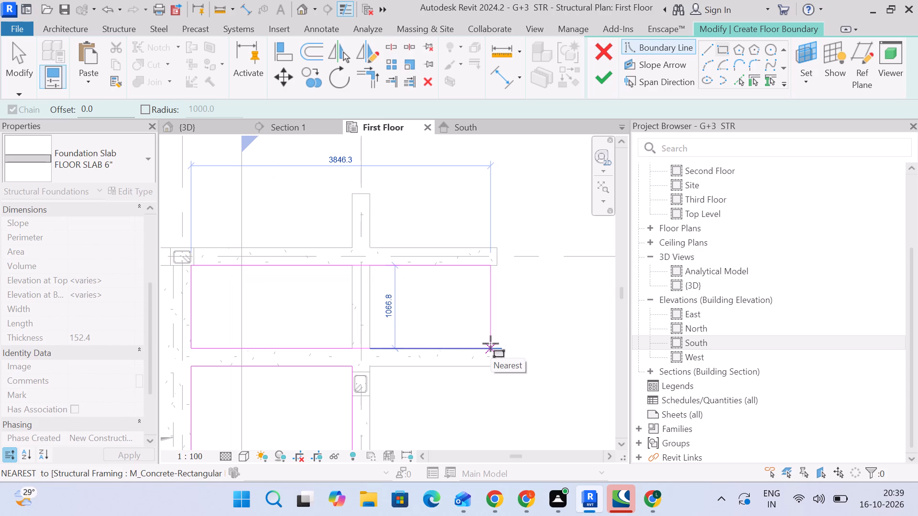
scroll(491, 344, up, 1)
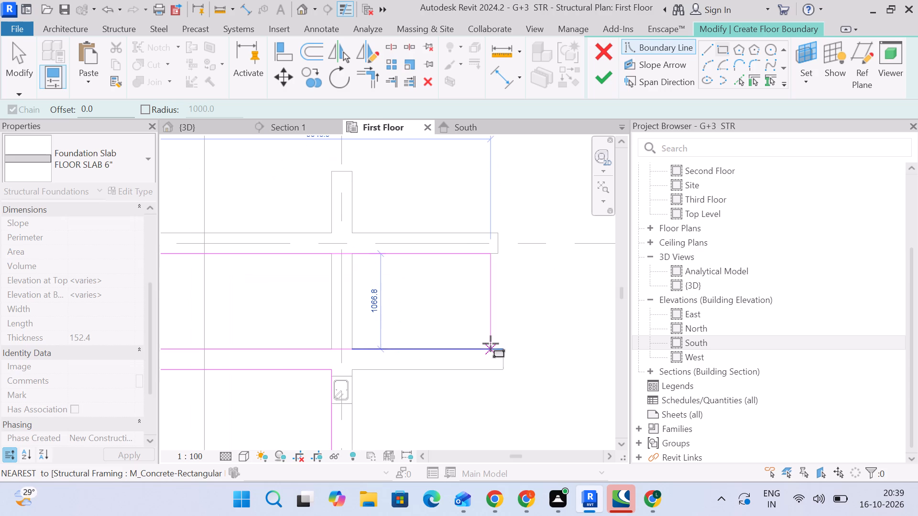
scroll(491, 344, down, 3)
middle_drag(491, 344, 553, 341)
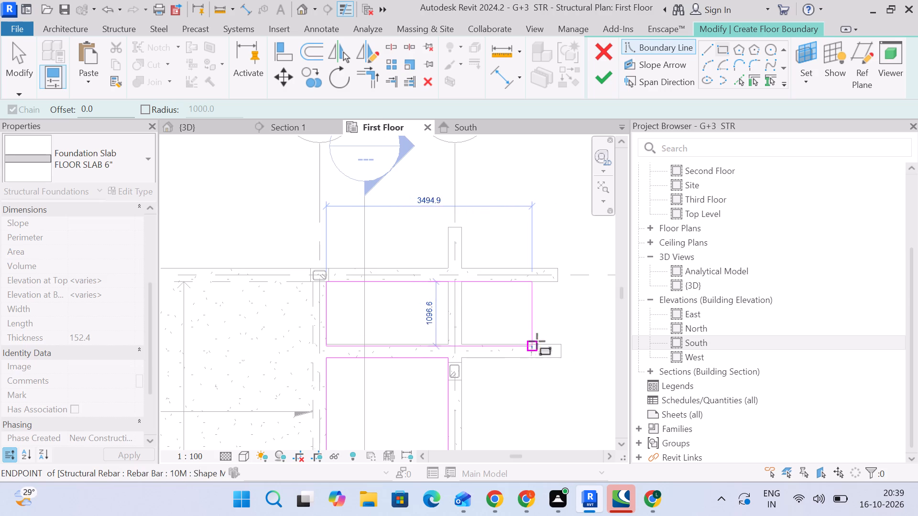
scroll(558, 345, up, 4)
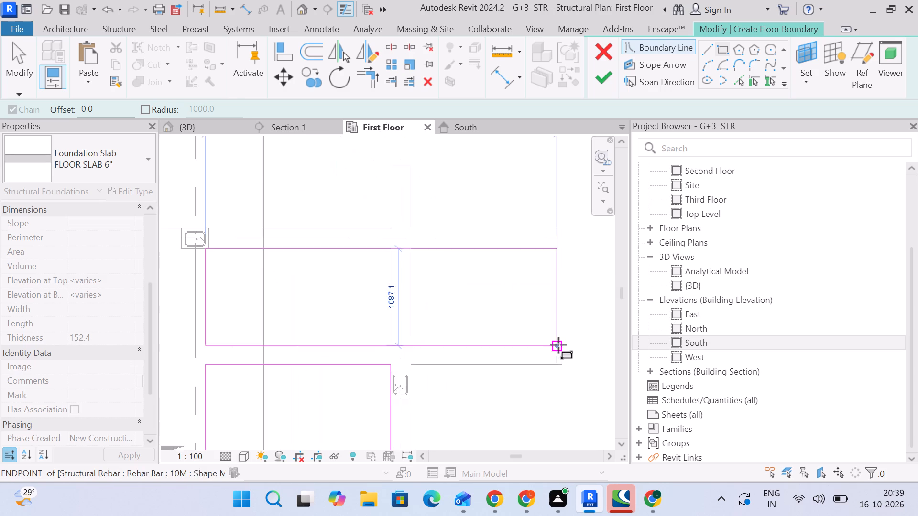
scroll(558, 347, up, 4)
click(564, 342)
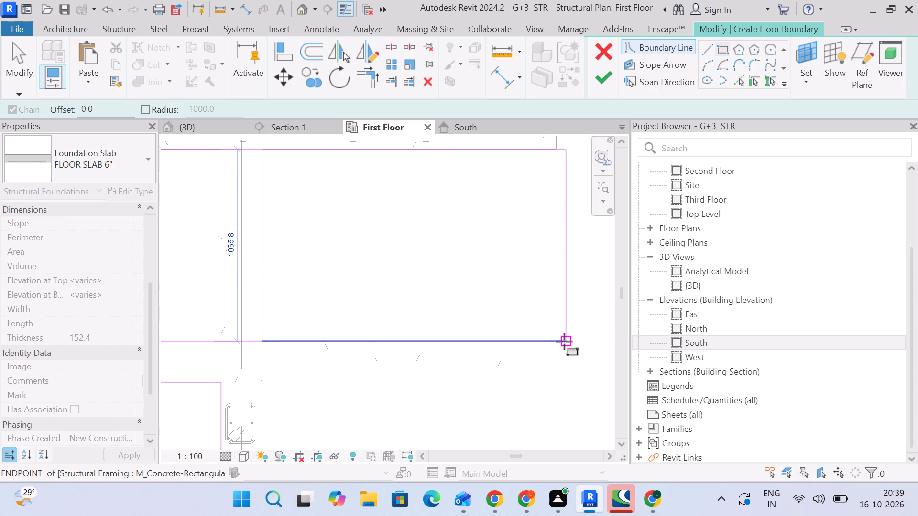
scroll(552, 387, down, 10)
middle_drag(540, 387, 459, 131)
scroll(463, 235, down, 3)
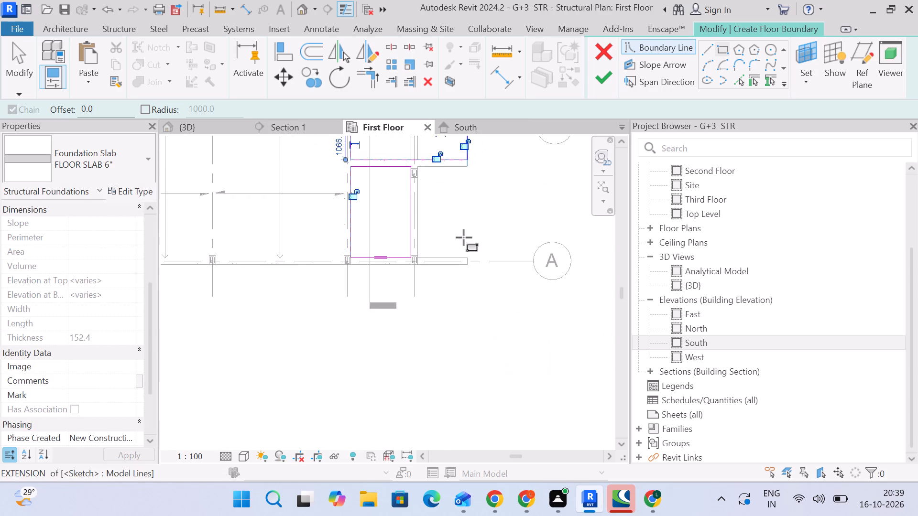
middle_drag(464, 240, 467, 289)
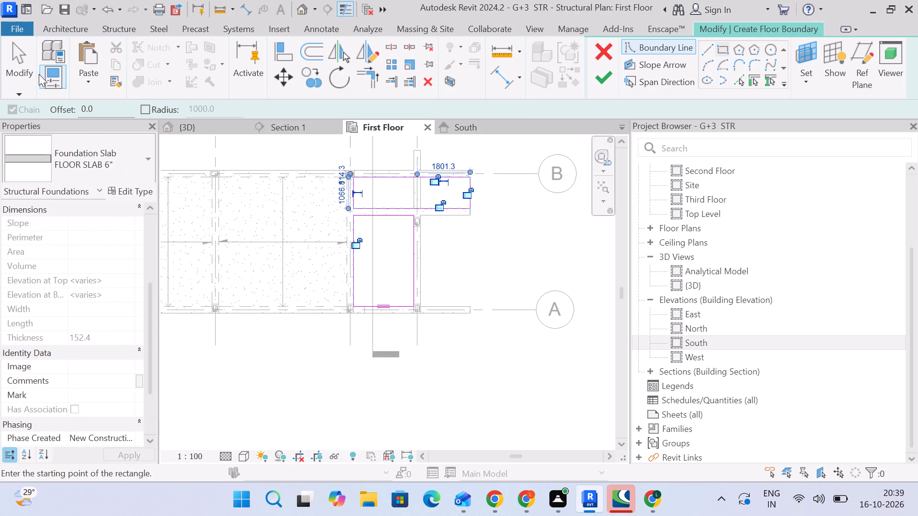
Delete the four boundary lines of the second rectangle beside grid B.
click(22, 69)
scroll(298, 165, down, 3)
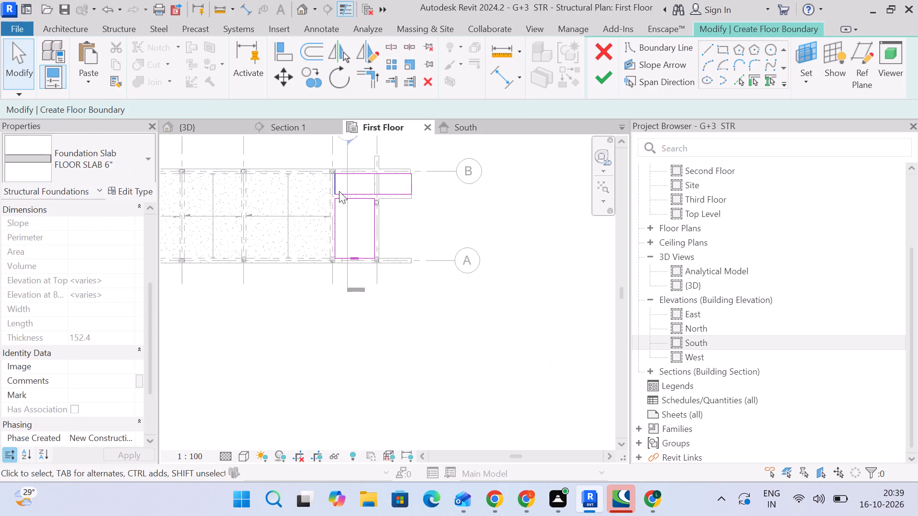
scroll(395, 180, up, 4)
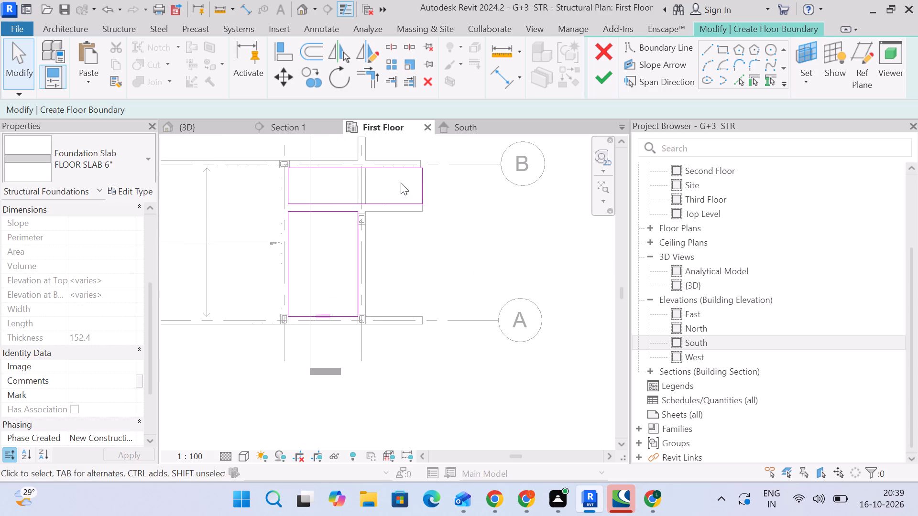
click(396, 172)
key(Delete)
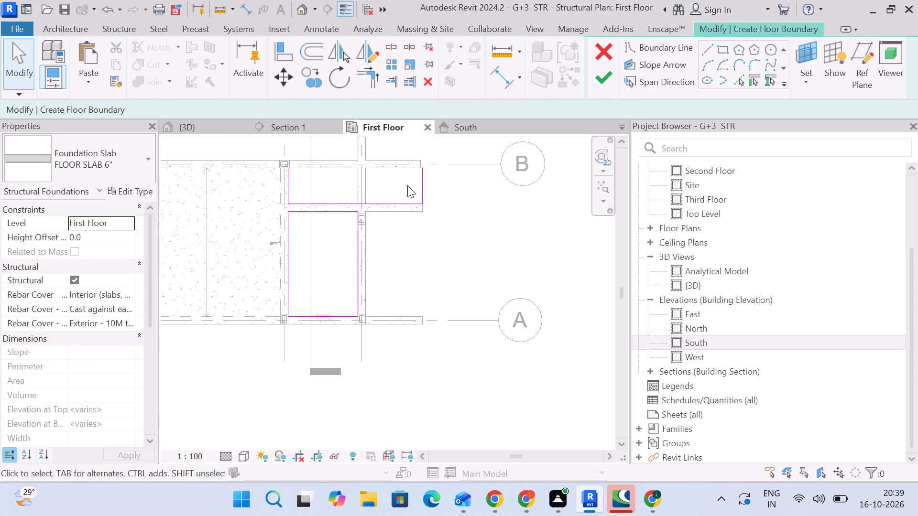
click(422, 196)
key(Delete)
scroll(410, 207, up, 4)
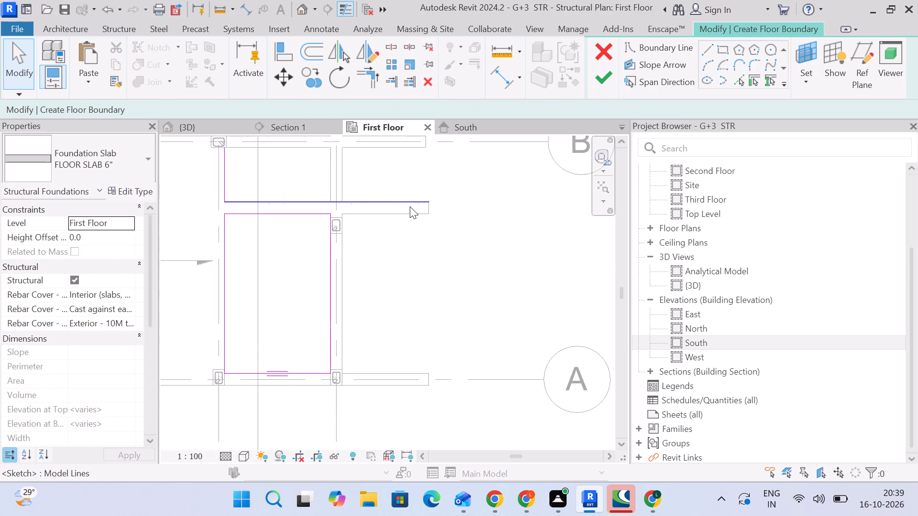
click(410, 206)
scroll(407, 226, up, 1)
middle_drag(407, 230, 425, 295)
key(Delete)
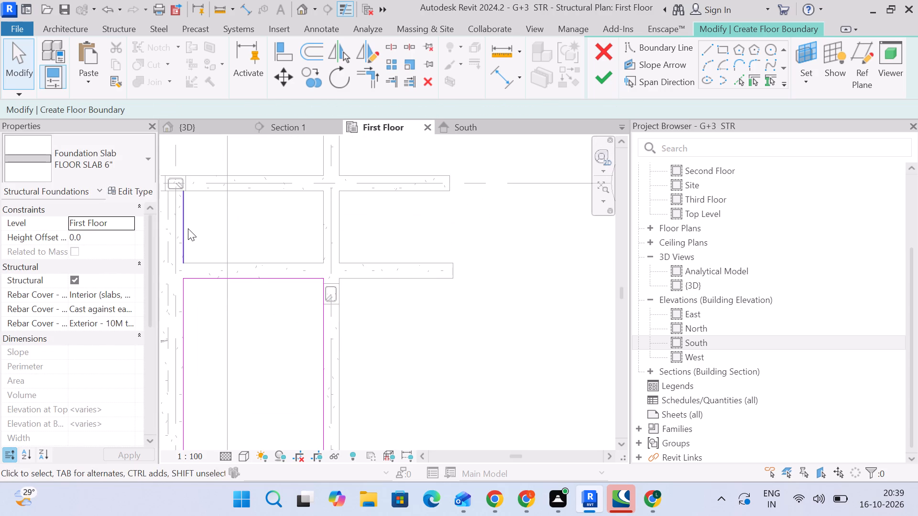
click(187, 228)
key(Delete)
Finish the slab sketch with only the rectangle in the grid 4–5 bay.
scroll(464, 250, up, 2)
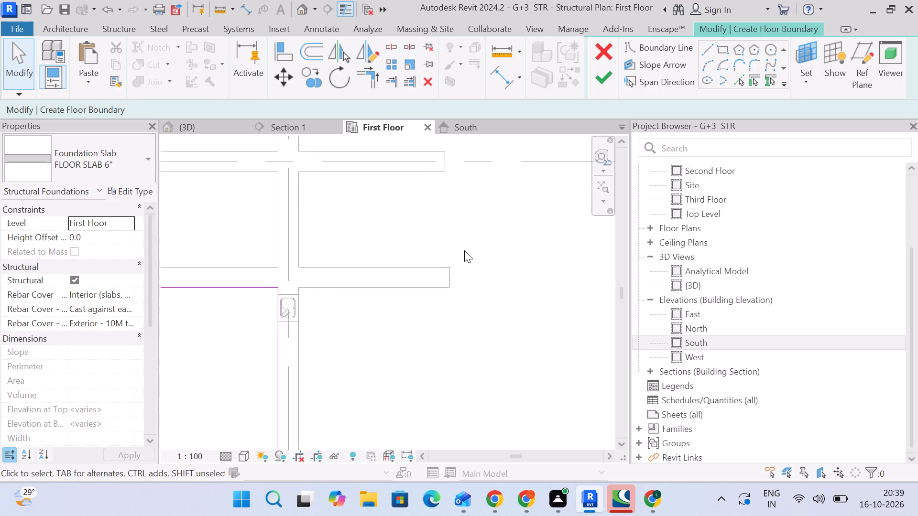
scroll(464, 250, up, 2)
middle_drag(464, 254, 477, 303)
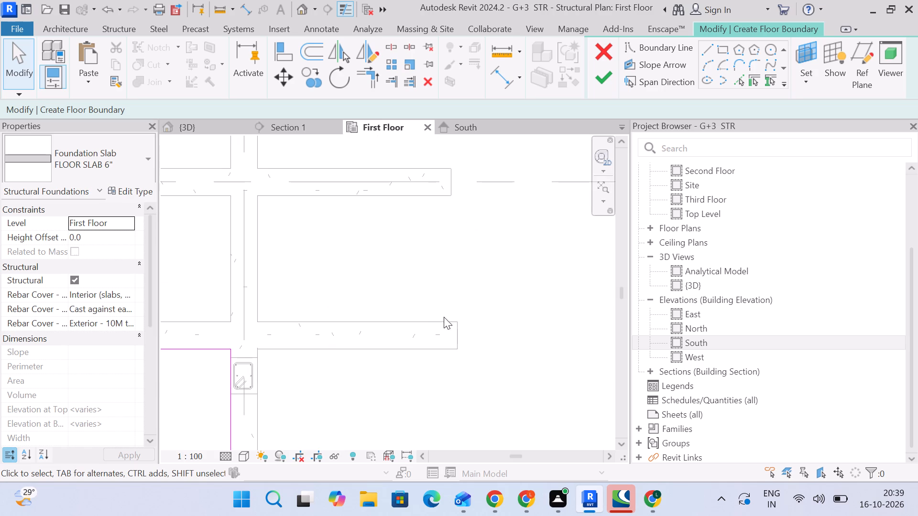
scroll(423, 328, down, 3)
middle_drag(422, 328, 473, 293)
drag(606, 71, 606, 73)
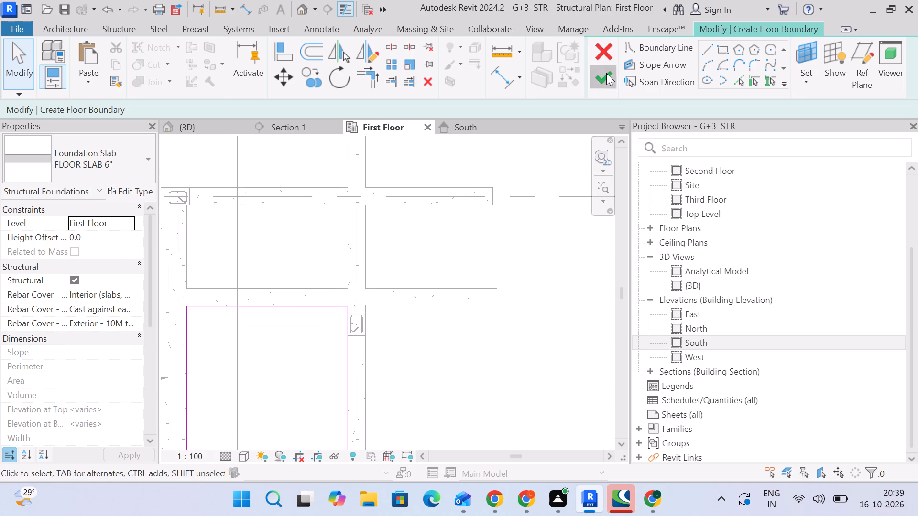
drag(606, 73, 607, 78)
scroll(505, 247, down, 3)
scroll(514, 289, down, 2)
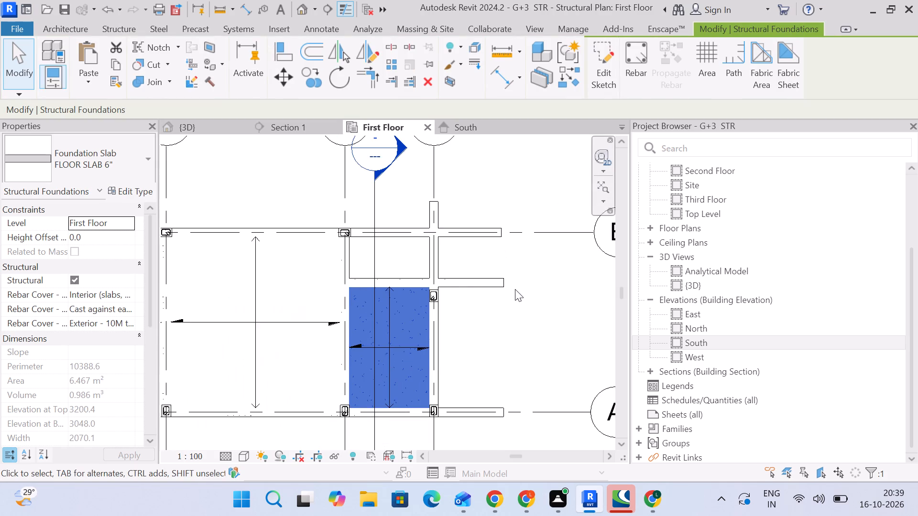
Extend the cantilever end of the 9" X12" grid B beam out to about the intermediate beam's free end.
scroll(515, 289, up, 2)
click(513, 288)
click(471, 222)
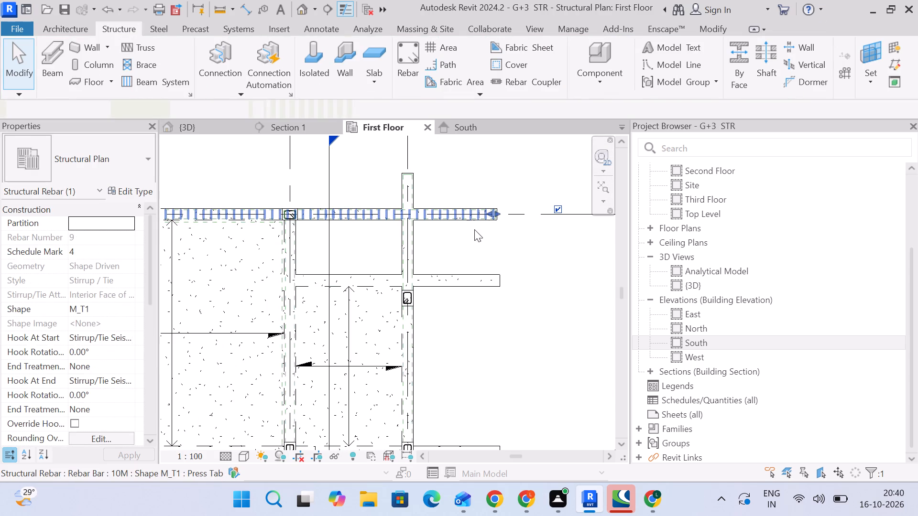
scroll(477, 234, up, 3)
click(481, 236)
click(499, 216)
scroll(521, 210, up, 5)
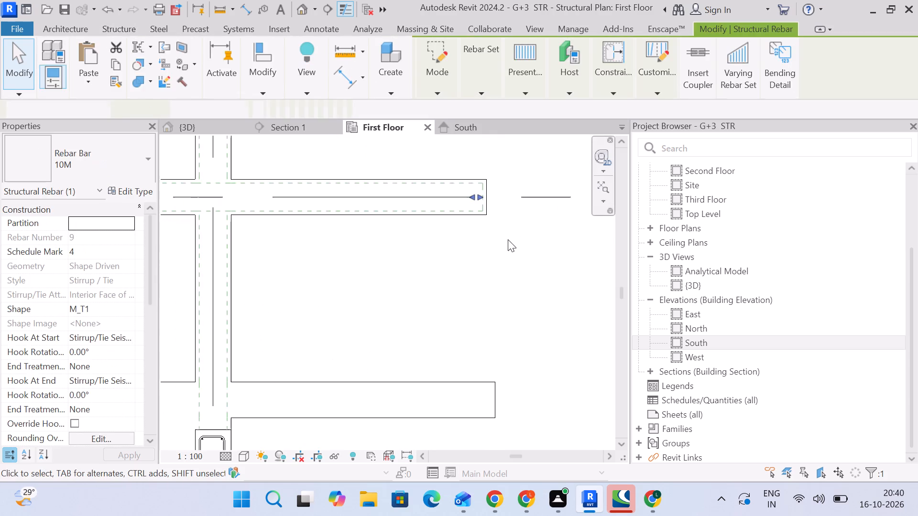
click(507, 240)
click(491, 215)
scroll(487, 197, up, 3)
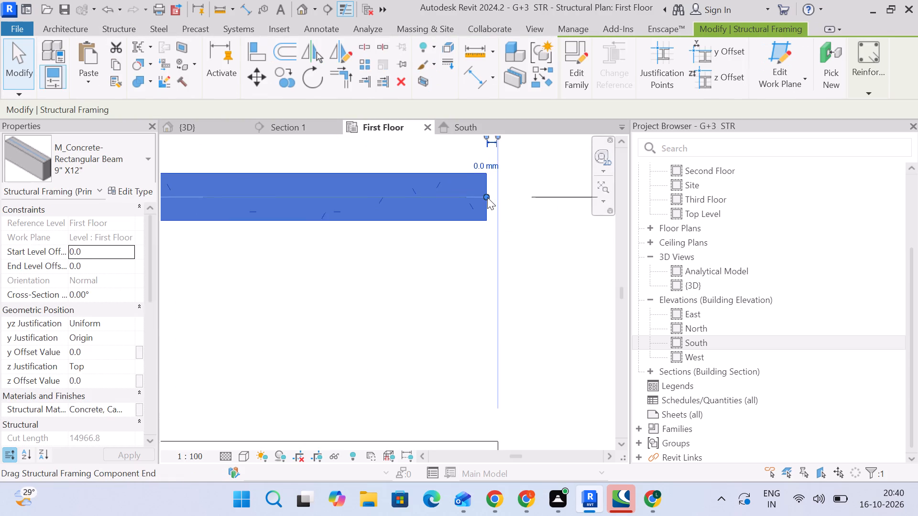
drag(487, 197, 500, 198)
scroll(518, 243, down, 3)
middle_drag(517, 246, 492, 200)
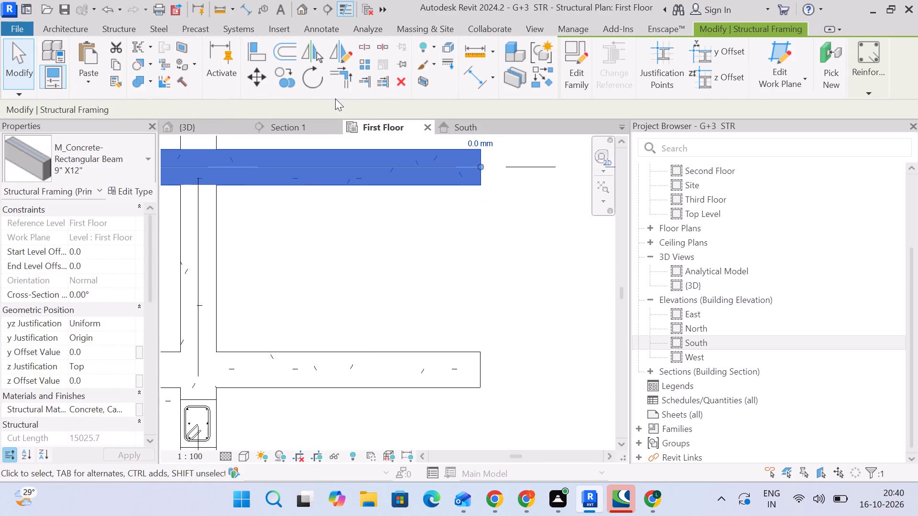
Align the grid B beam's cantilever end face with the end face of the parallel intermediate beam.
click(256, 54)
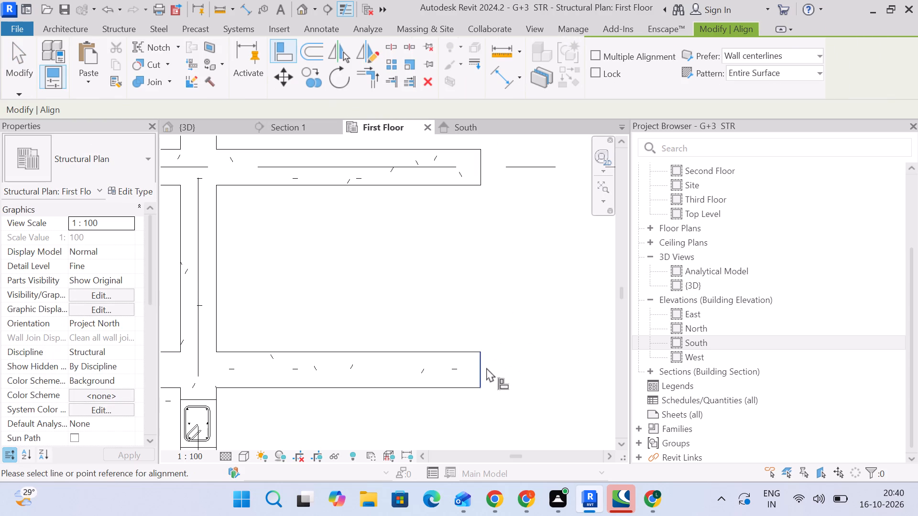
click(486, 367)
click(486, 172)
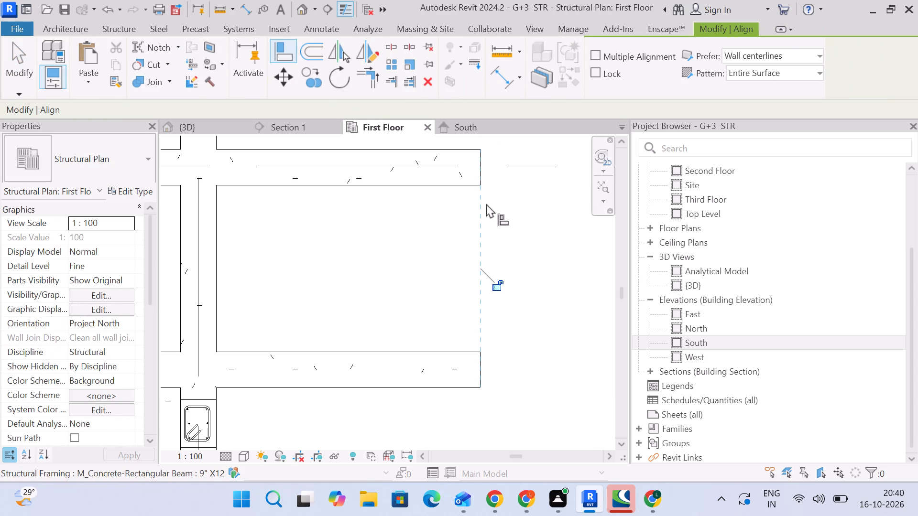
click(25, 75)
scroll(272, 276, down, 4)
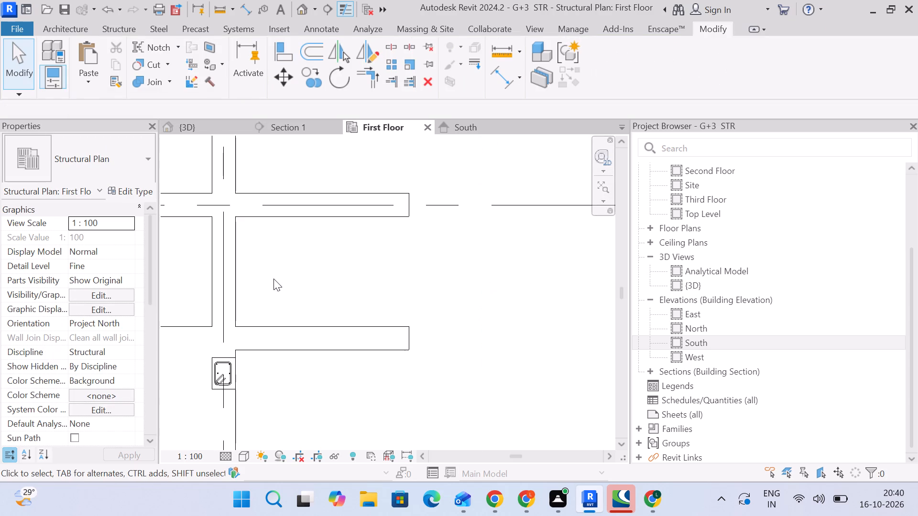
Create a rectangular FLOOR SLAB 6" foundation slab, about 2070 by 1067 mm, between grids 4–5 and the grid B and intermediate beams.
scroll(275, 279, down, 4)
middle_drag(276, 281, 396, 268)
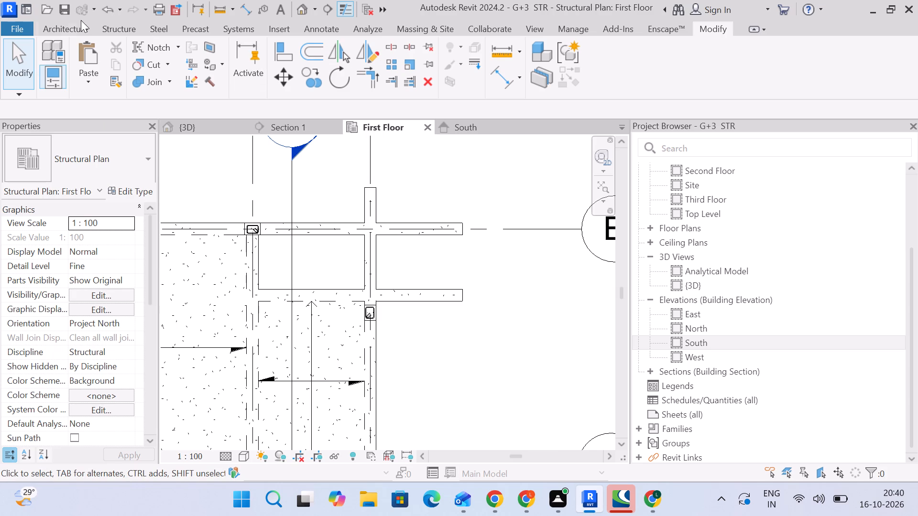
click(126, 30)
click(378, 79)
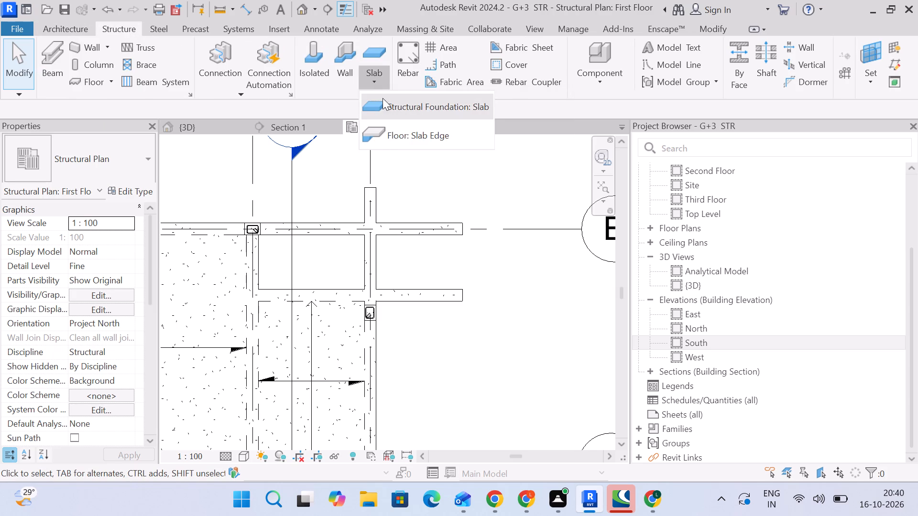
click(385, 107)
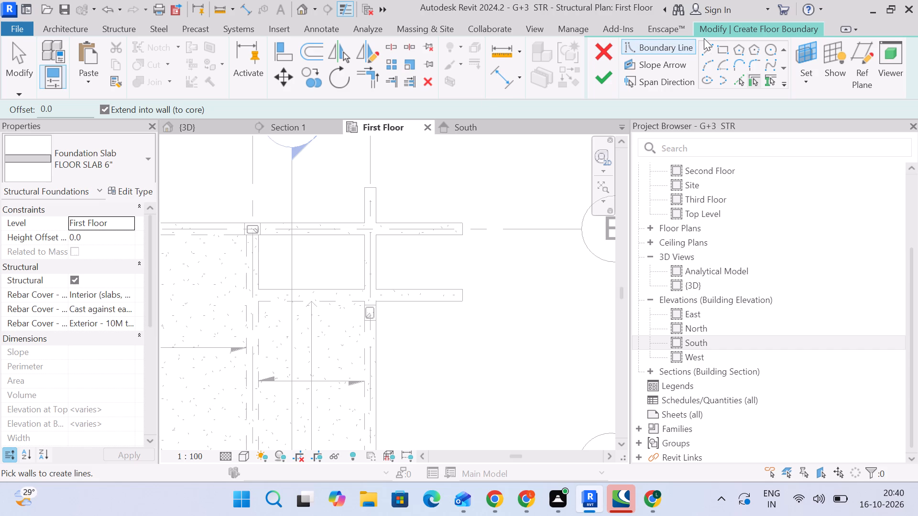
click(726, 52)
scroll(290, 301, up, 5)
scroll(218, 281, up, 3)
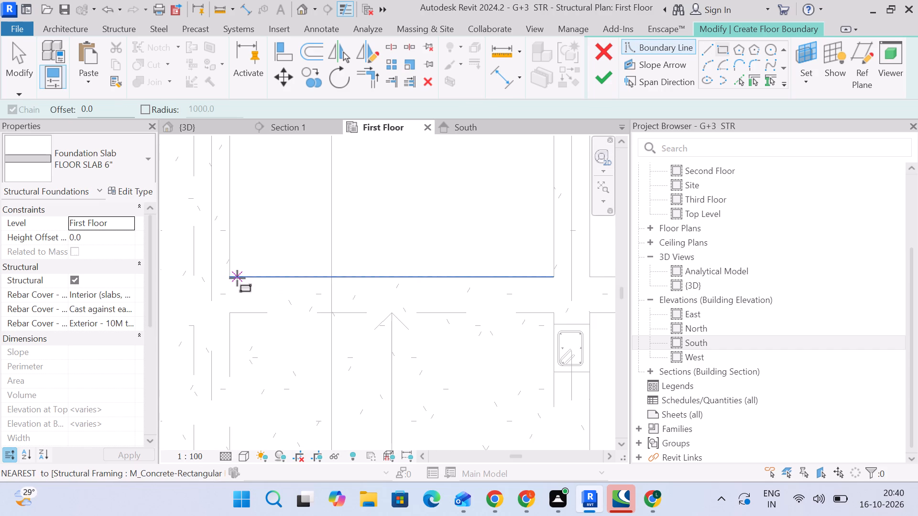
click(229, 277)
middle_drag(427, 215, 401, 333)
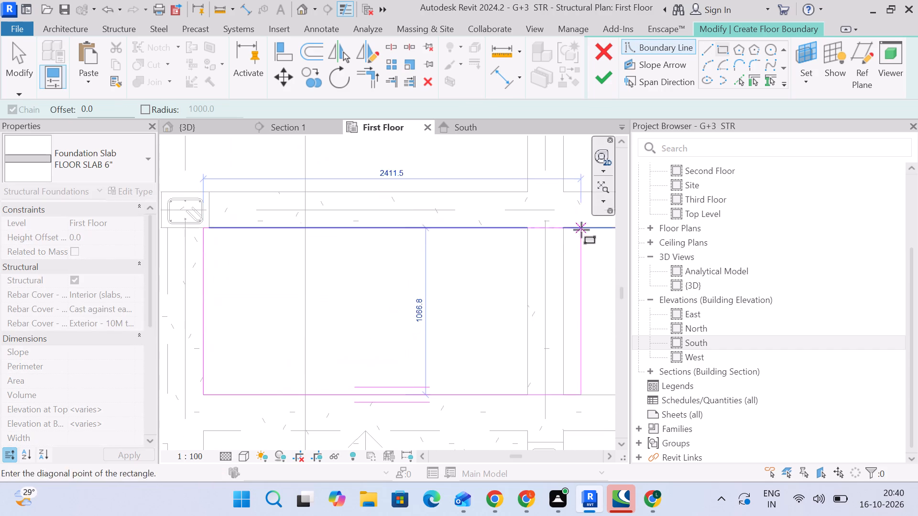
click(525, 228)
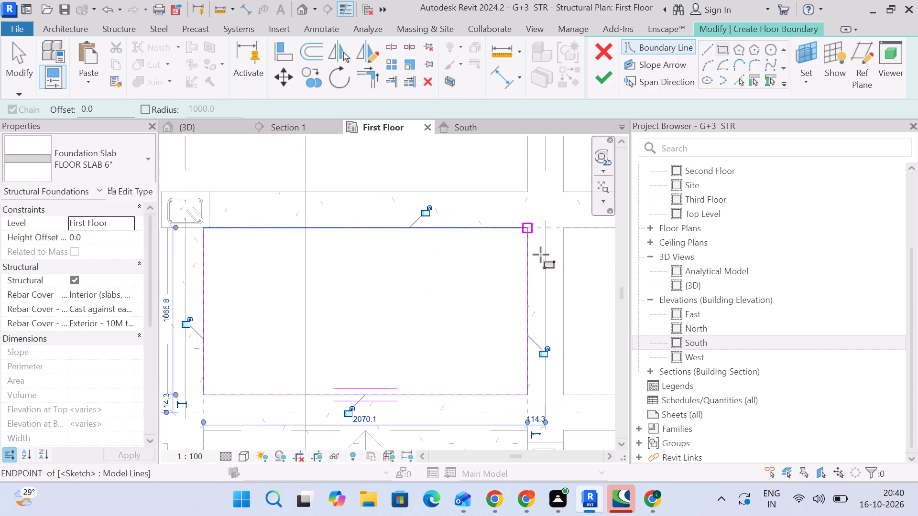
scroll(554, 273, down, 3)
middle_drag(554, 275, 533, 268)
click(601, 86)
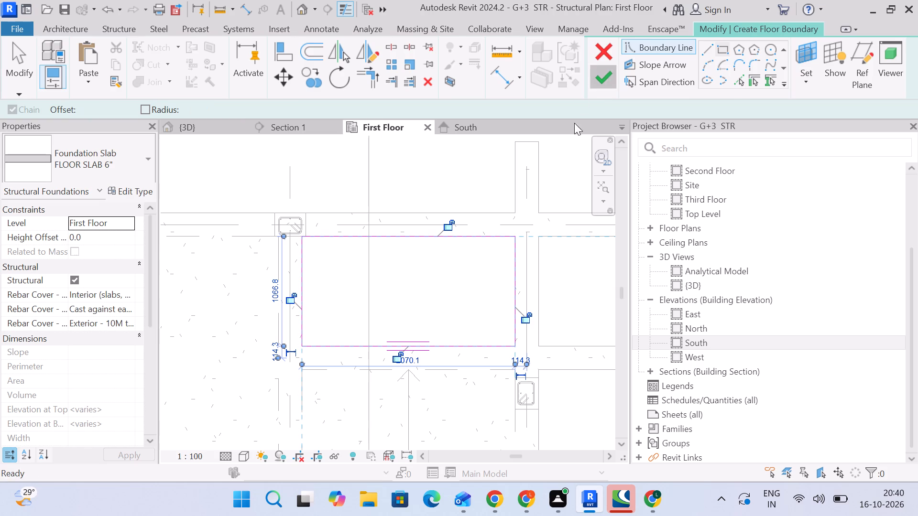
Sketch a rectangular FLOOR SLAB 6" boundary, about 1687 by 1067 mm, between the two cantilever beams from the grid 5 beam to their ends.
scroll(520, 277, down, 2)
middle_drag(518, 279, 361, 279)
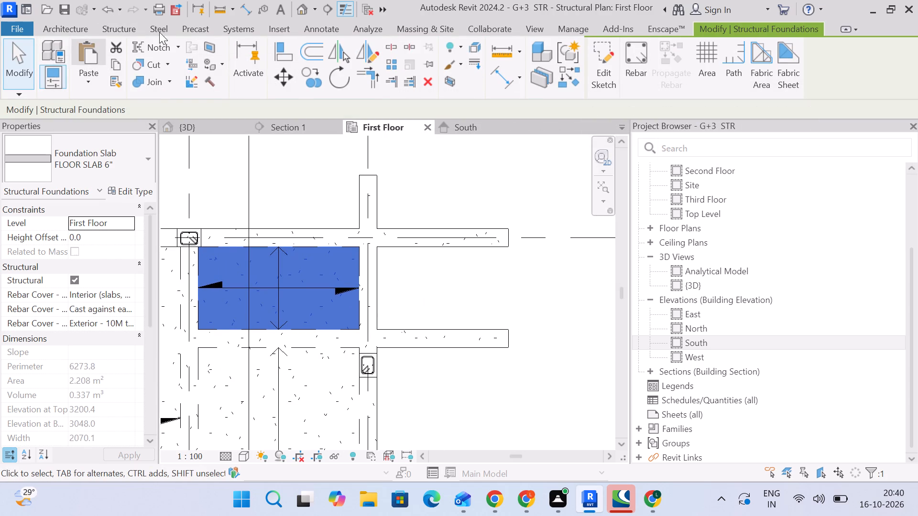
click(125, 25)
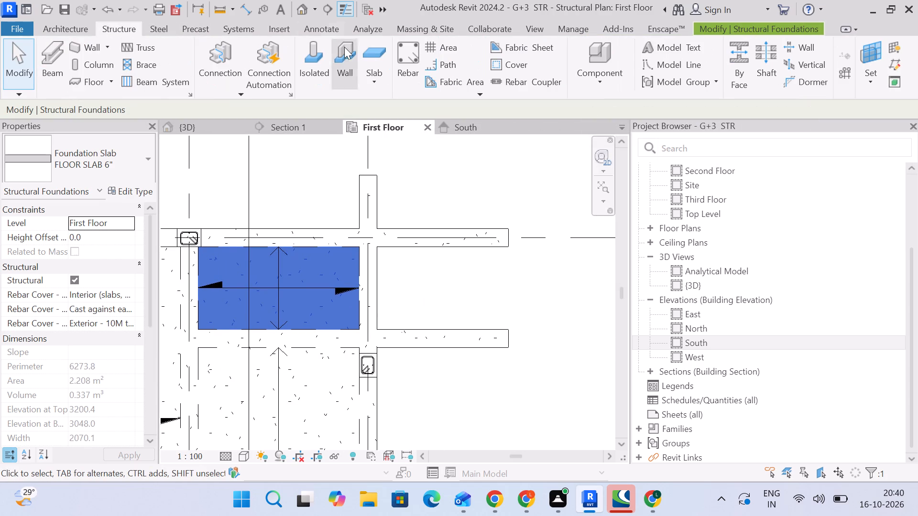
click(378, 83)
click(378, 102)
scroll(375, 324, up, 2)
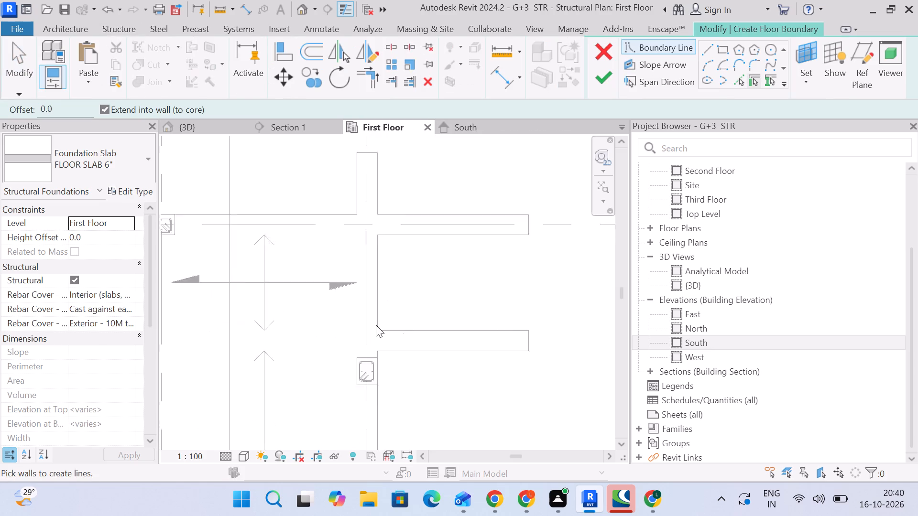
scroll(376, 325, up, 2)
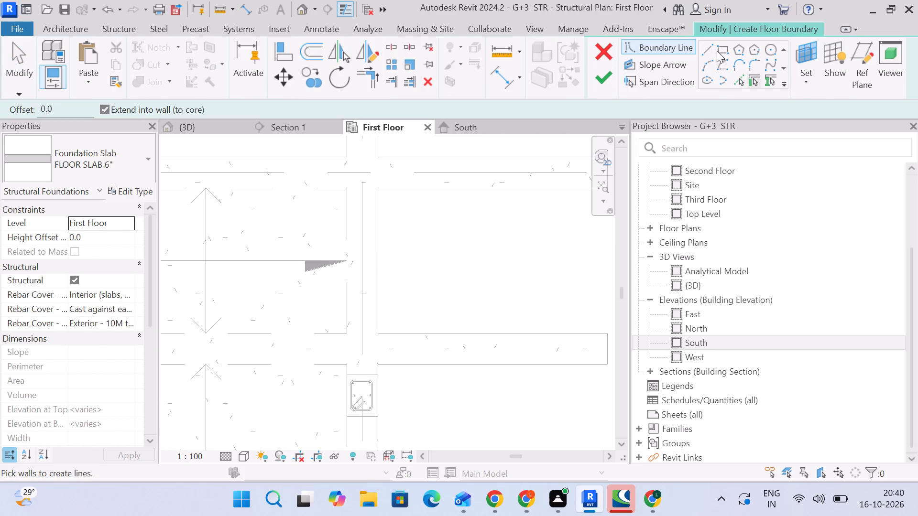
click(720, 51)
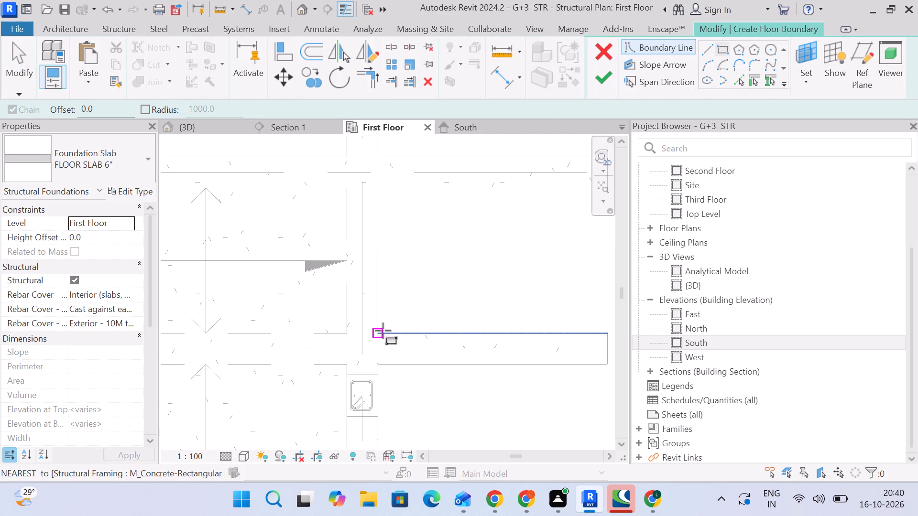
click(380, 332)
middle_drag(443, 273, 324, 326)
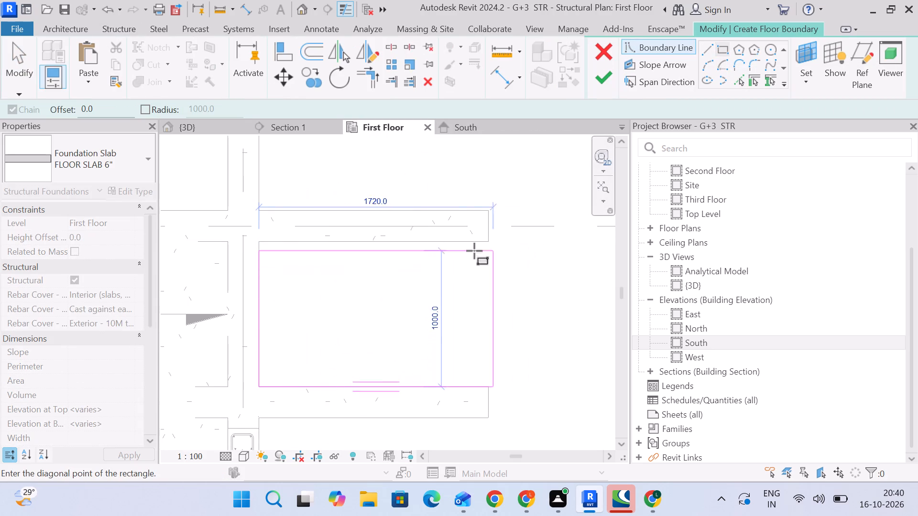
click(487, 243)
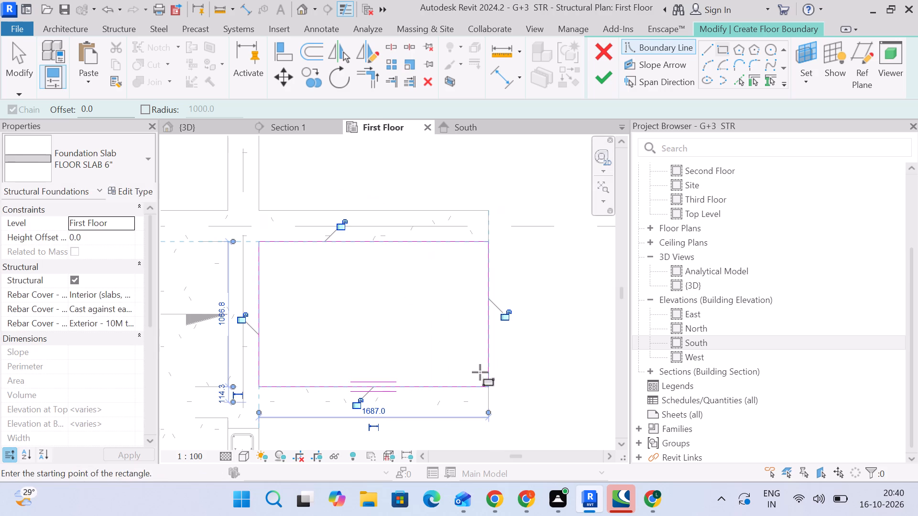
Check the outer corner of the cantilever slab boundary and finish the slab sketch.
click(29, 66)
scroll(446, 358, up, 9)
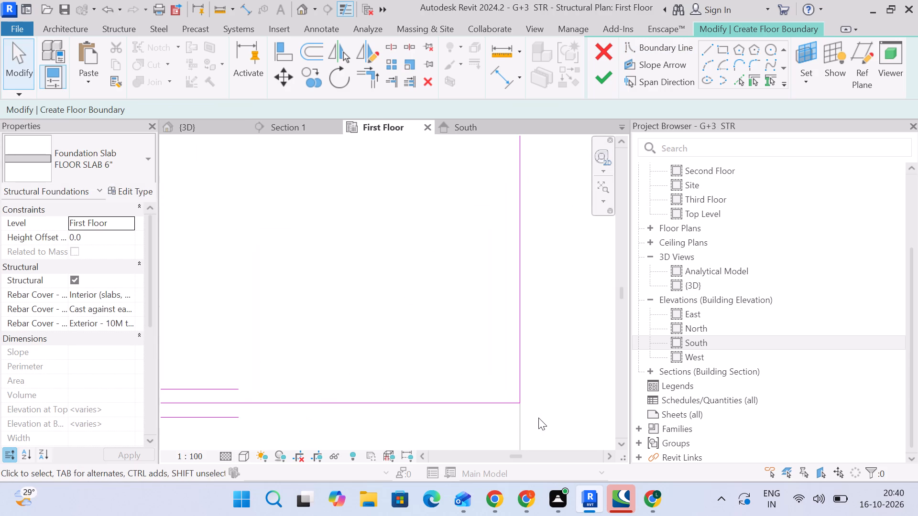
scroll(538, 418, up, 16)
scroll(500, 371, down, 12)
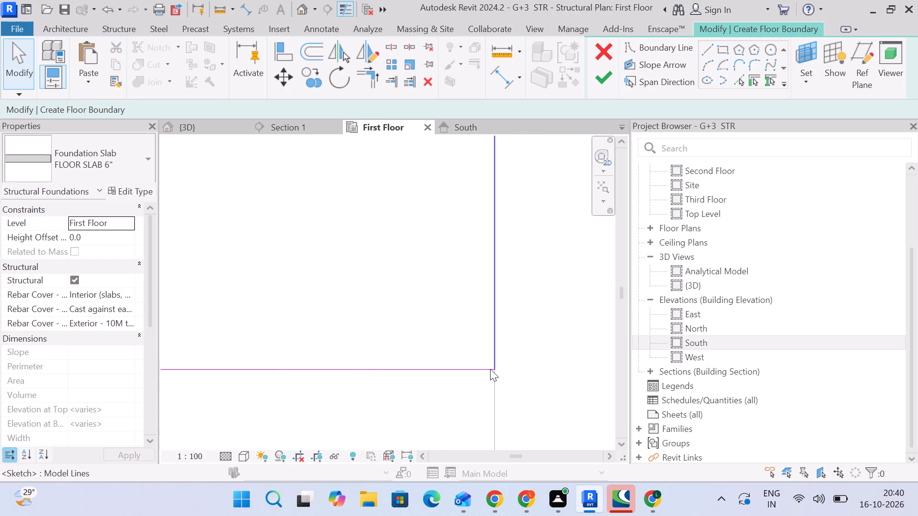
scroll(490, 369, down, 20)
scroll(490, 369, down, 7)
middle_drag(499, 375, 529, 322)
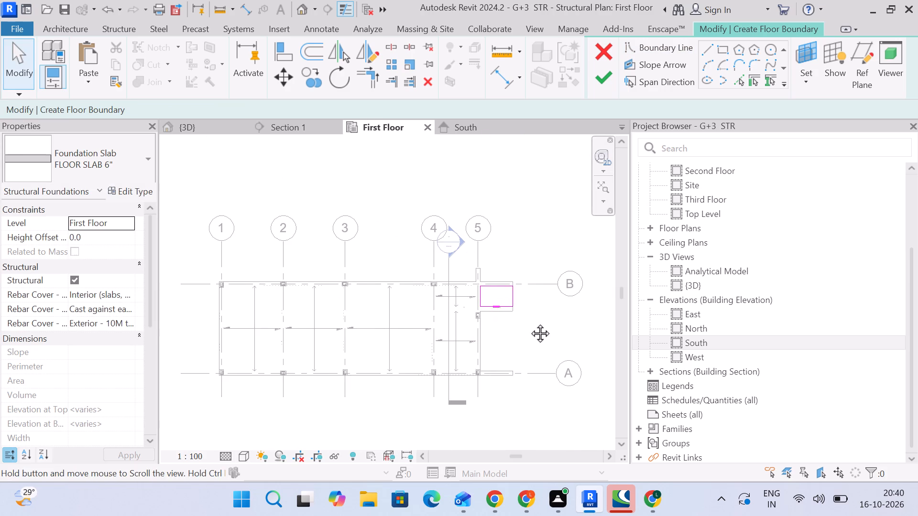
middle_drag(529, 322, 530, 321)
click(606, 79)
Change the span direction symbol of the slab between grids 1 and 2 to Two Way Slab.
scroll(483, 298, up, 4)
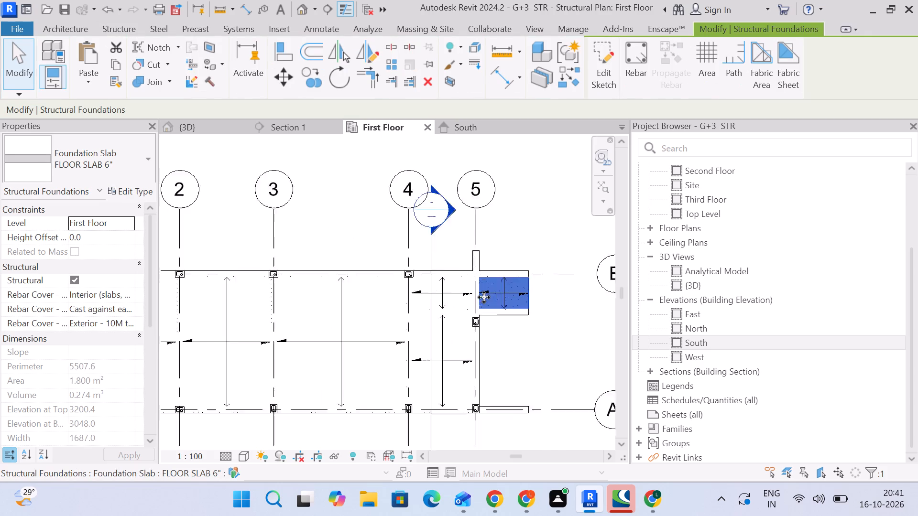
scroll(484, 297, up, 6)
scroll(503, 304, down, 5)
scroll(467, 350, down, 4)
middle_drag(449, 363, 588, 312)
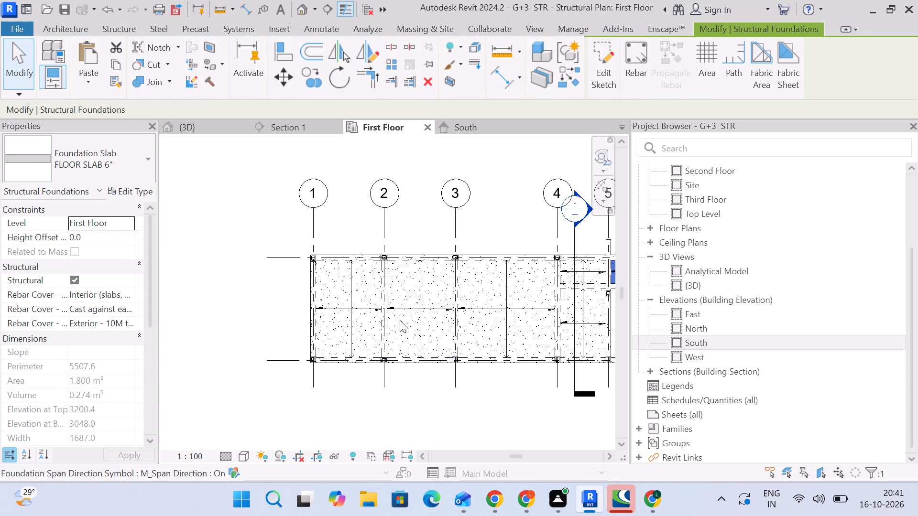
scroll(382, 313, up, 4)
click(330, 309)
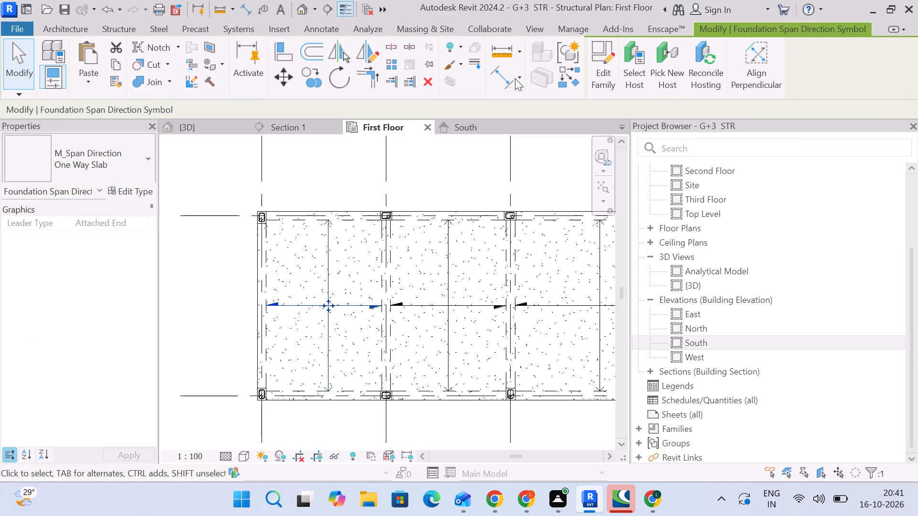
click(96, 162)
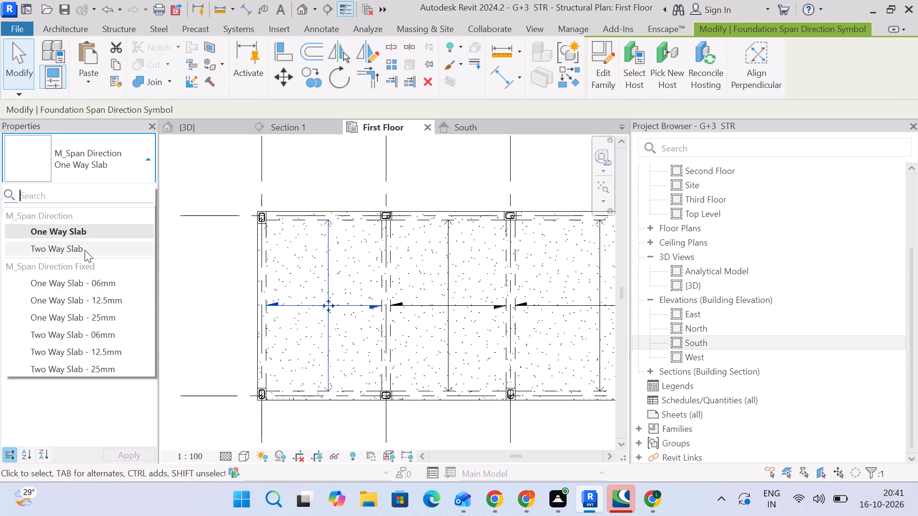
click(84, 251)
Change the span direction symbol of the slab between grids 2 and 3 to Two Way Slab.
click(448, 302)
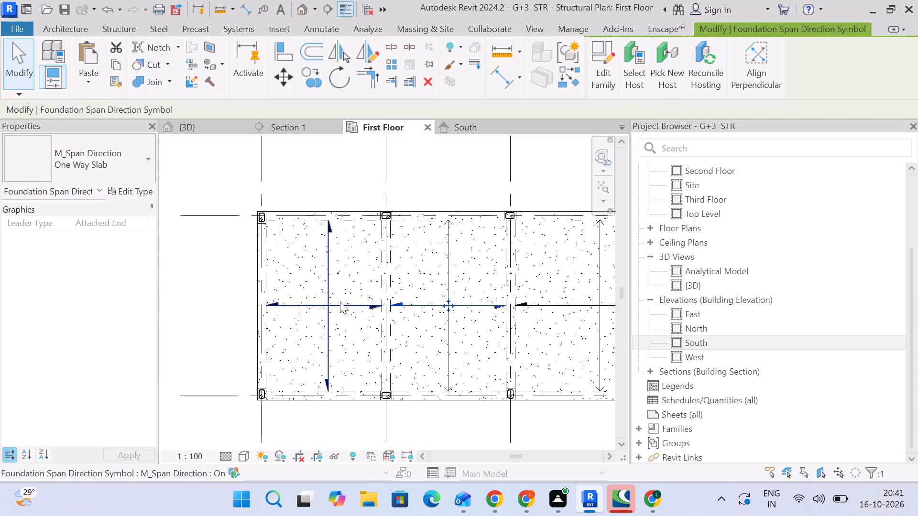
click(120, 170)
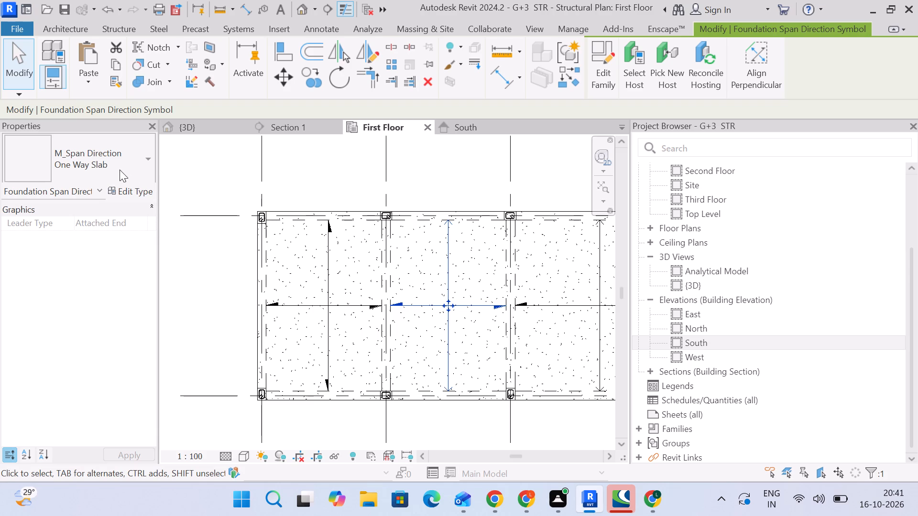
click(89, 246)
Change the span direction symbol of the slab between grids 3 and 4 to Two Way Slab.
scroll(453, 318, down, 2)
middle_drag(503, 326, 292, 292)
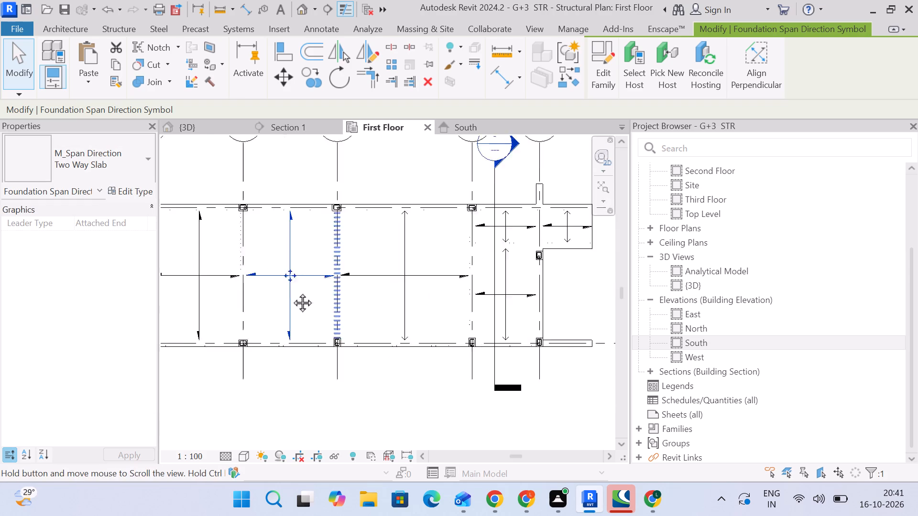
middle_drag(292, 292, 284, 292)
click(346, 273)
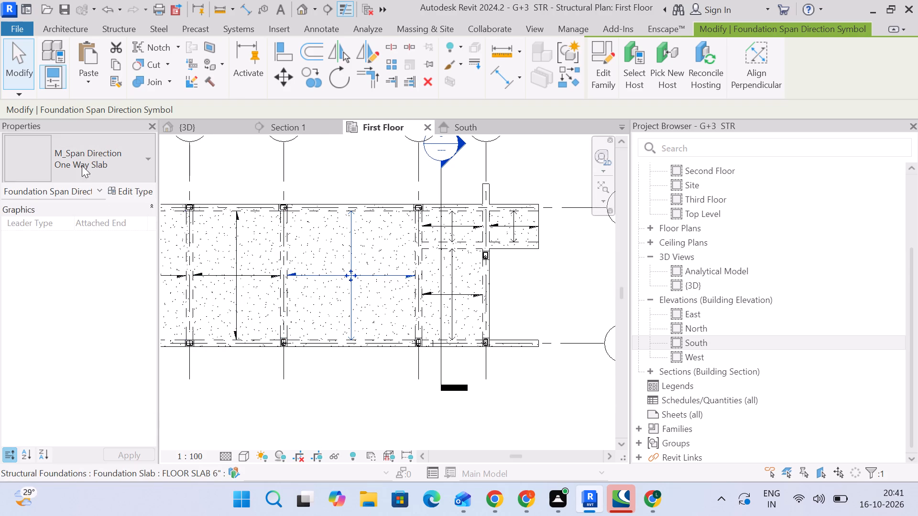
click(82, 165)
click(73, 252)
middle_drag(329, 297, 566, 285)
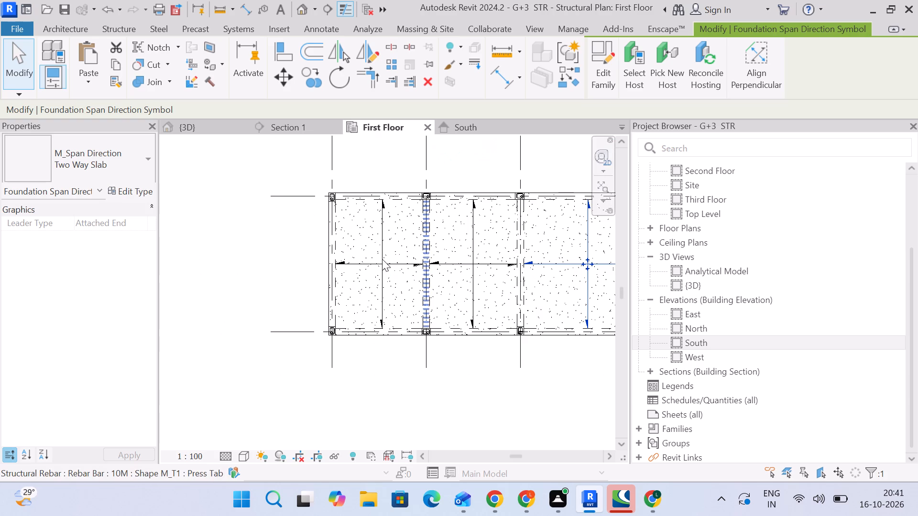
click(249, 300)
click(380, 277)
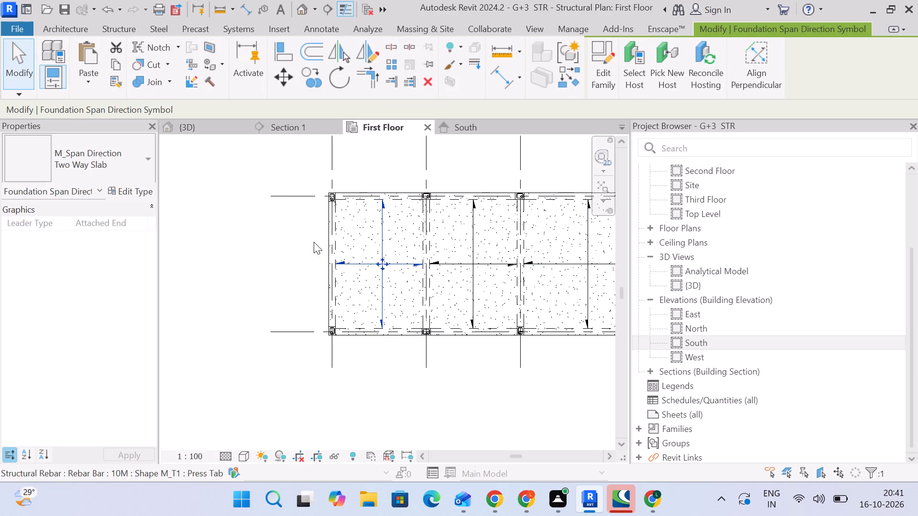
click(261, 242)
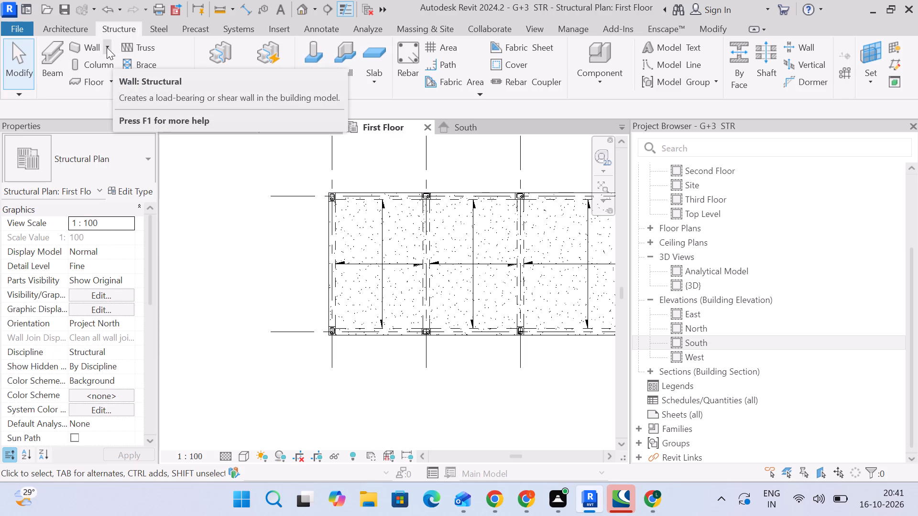
Measure the slab bay's width between grids 1 and 2 using an aligned dimension, without placing it.
click(727, 24)
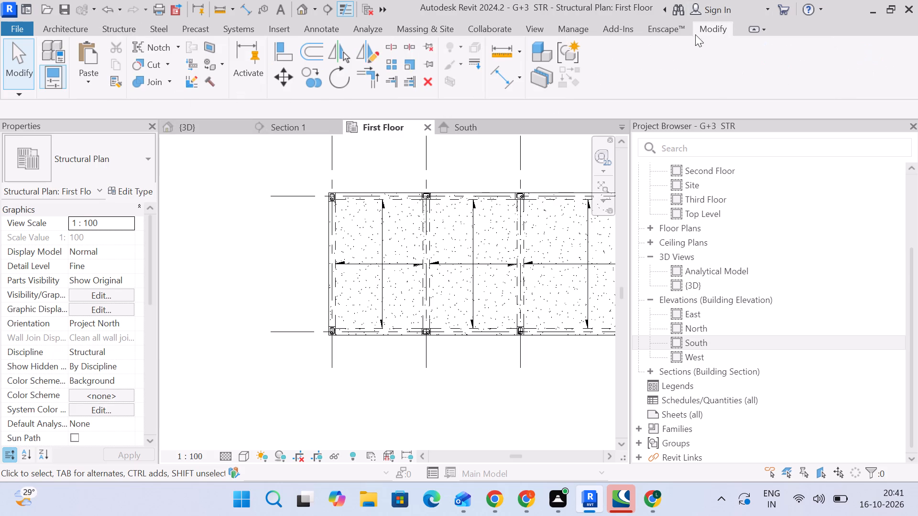
click(491, 86)
scroll(343, 245, up, 2)
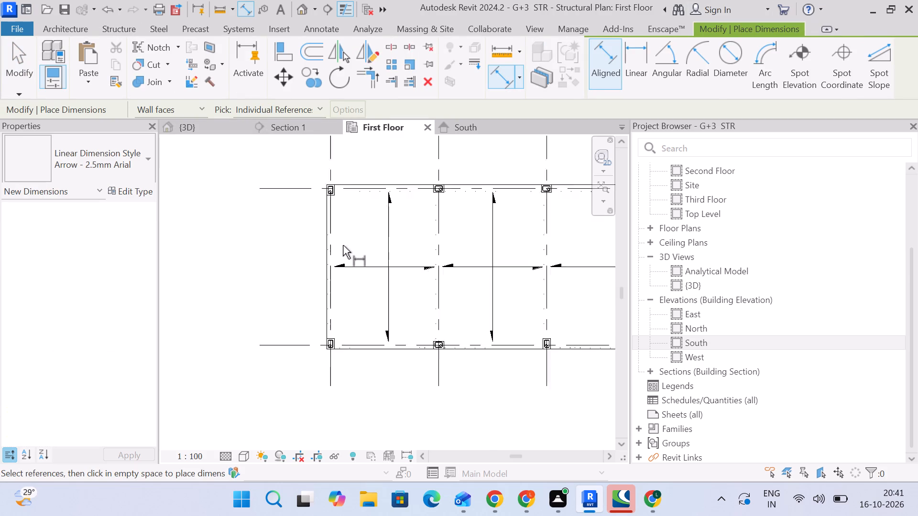
scroll(343, 245, up, 3)
click(331, 242)
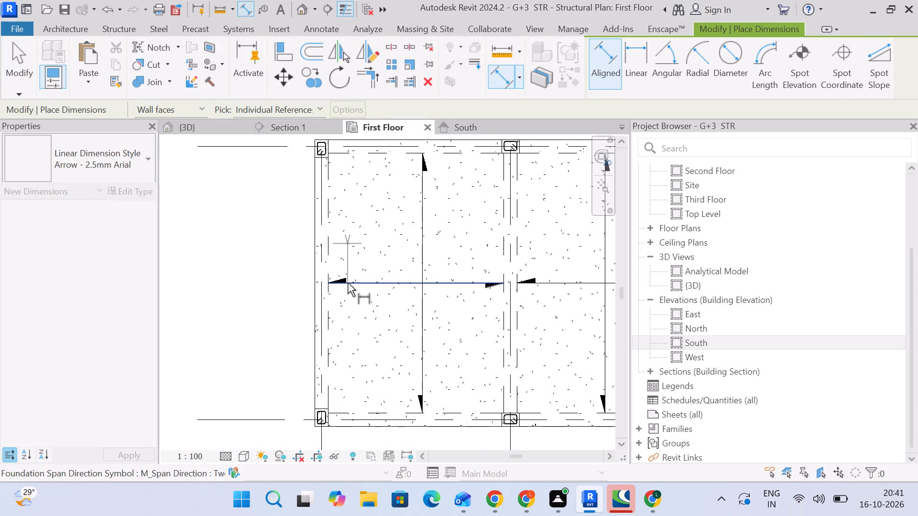
key(Escape)
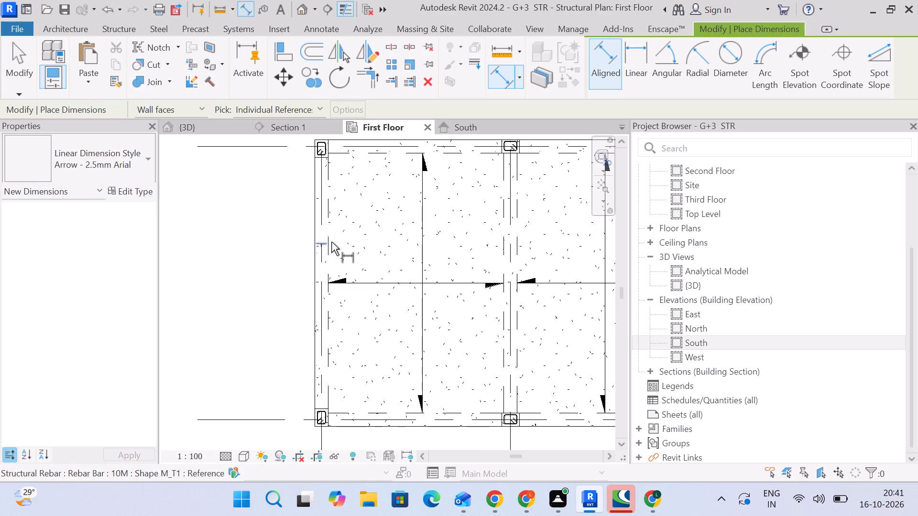
scroll(331, 256, up, 4)
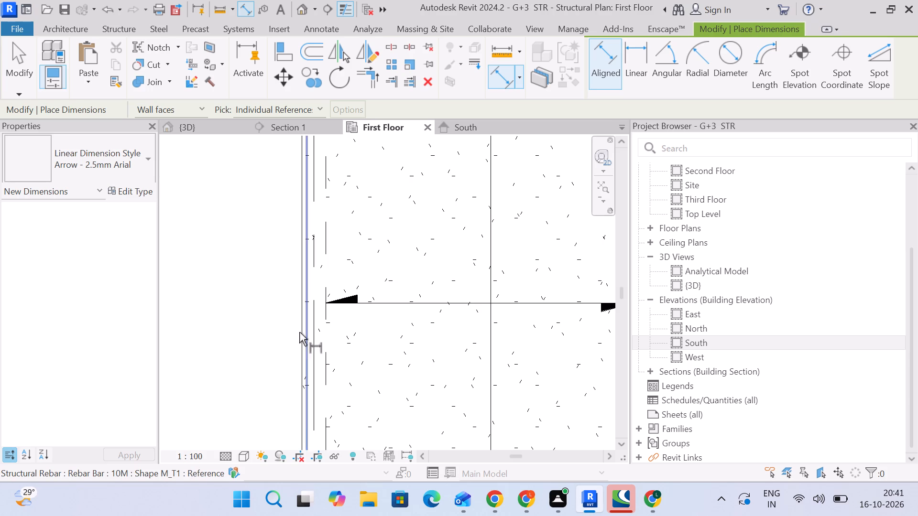
click(298, 331)
scroll(444, 365, down, 3)
middle_drag(461, 370, 373, 242)
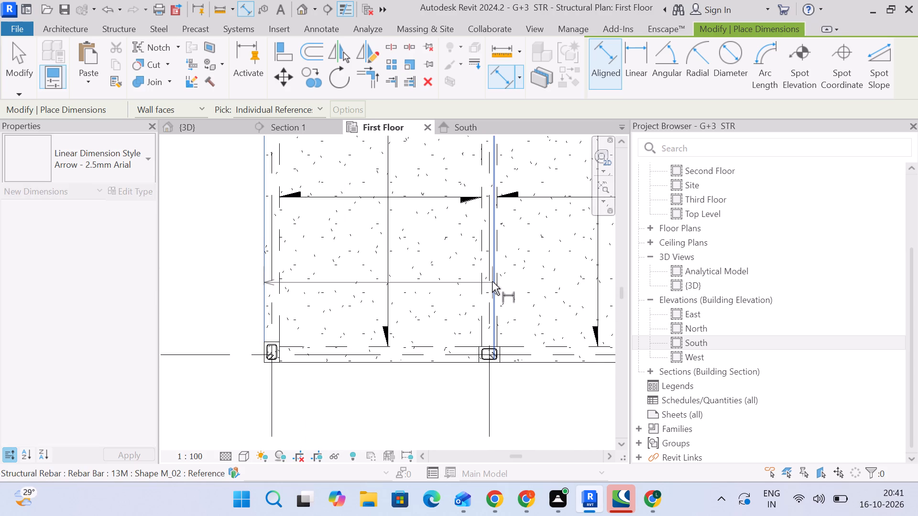
scroll(481, 331, up, 4)
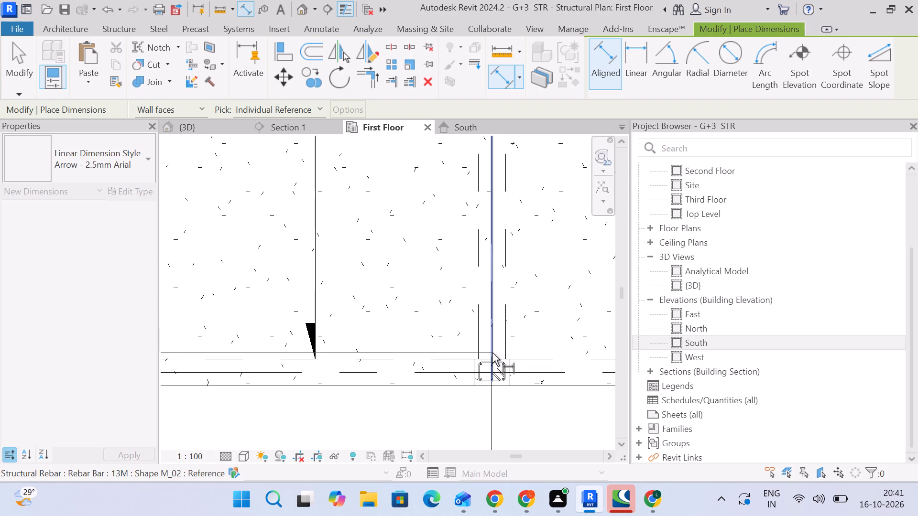
scroll(491, 350, down, 4)
key(Escape)
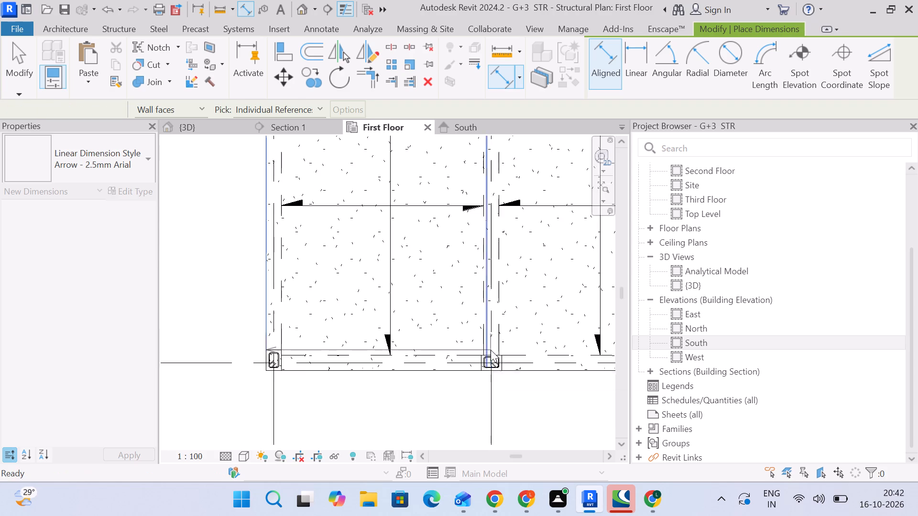
scroll(328, 382, up, 4)
click(307, 374)
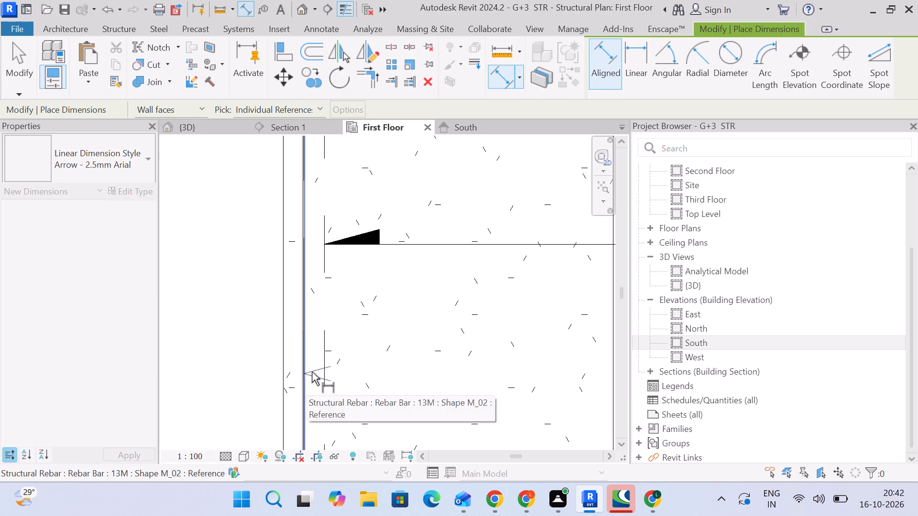
scroll(380, 387, down, 4)
middle_drag(476, 392, 368, 281)
click(568, 319)
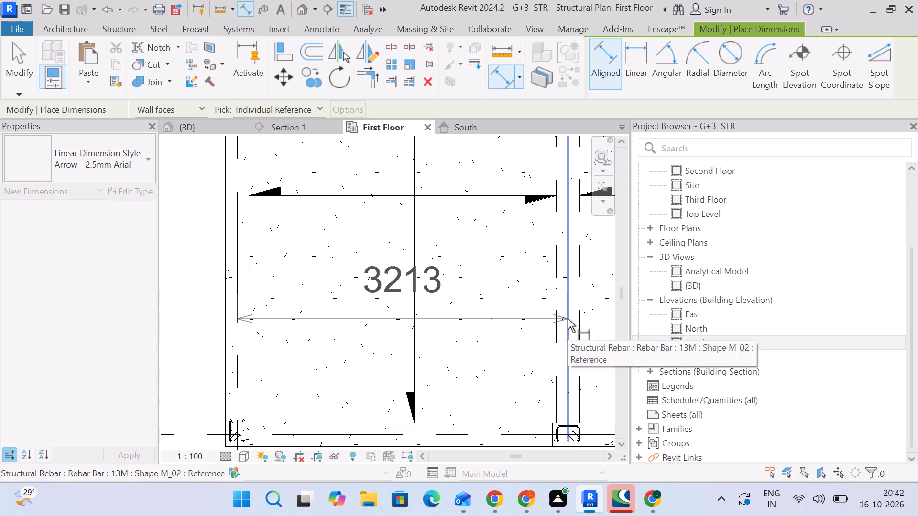
key(Escape)
Measure the same slab bay's length between grids A and B using an aligned dimension, without placing it.
scroll(522, 333, down, 4)
middle_drag(525, 339, 400, 269)
scroll(402, 285, down, 3)
scroll(389, 394, up, 2)
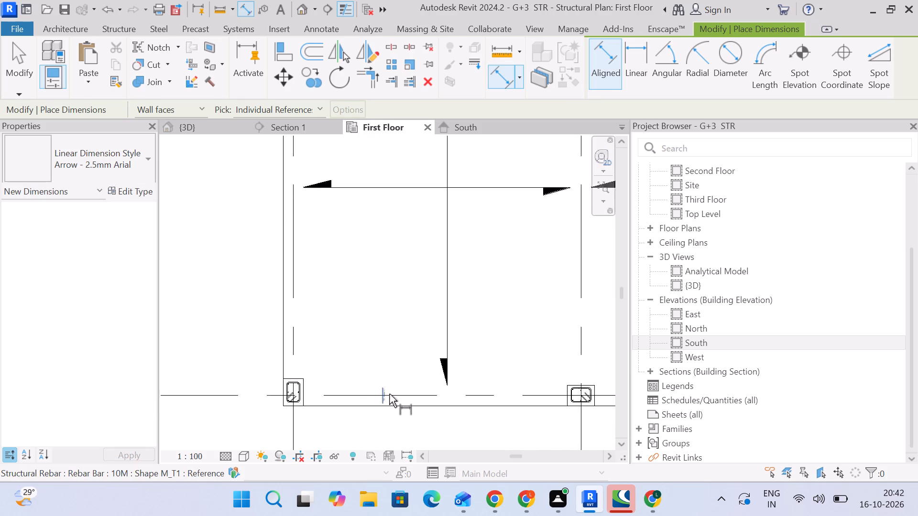
scroll(389, 394, up, 3)
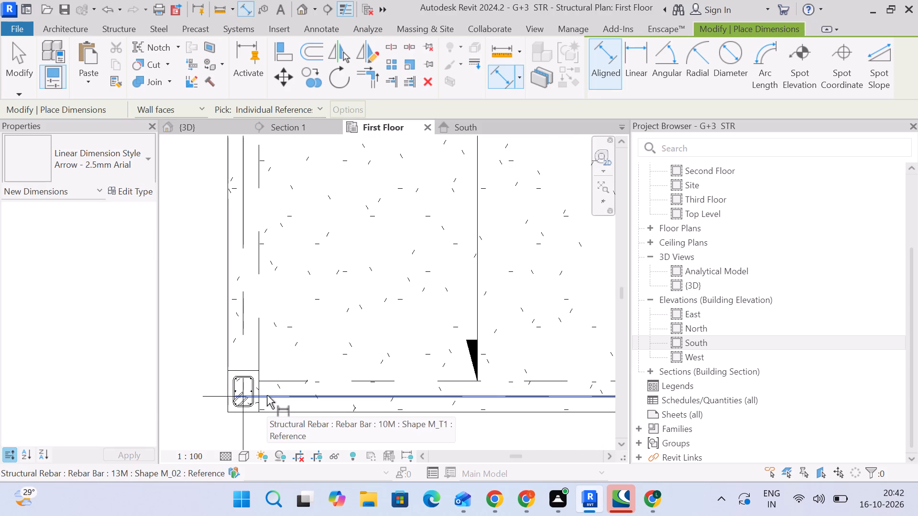
click(266, 396)
scroll(296, 369, down, 5)
middle_drag(316, 287, 320, 461)
scroll(358, 238, up, 3)
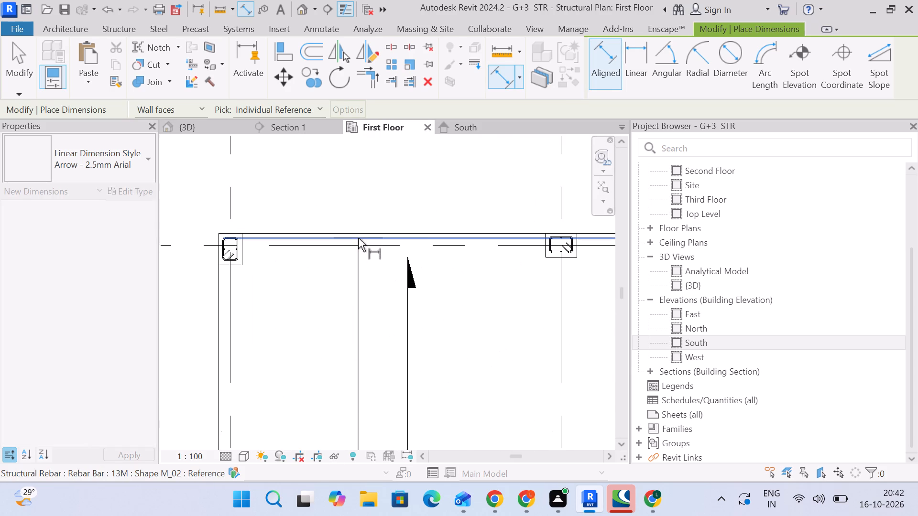
scroll(340, 246, up, 5)
click(339, 246)
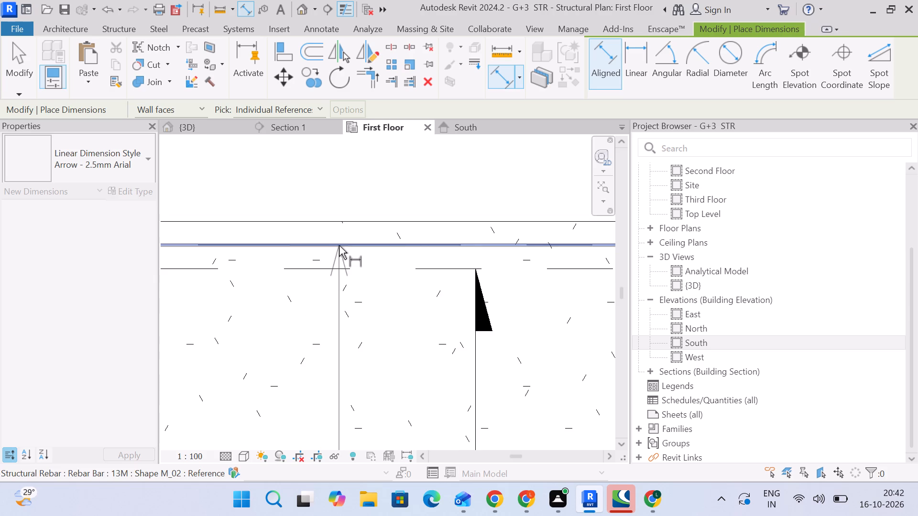
scroll(410, 339, down, 10)
middle_drag(405, 338, 388, 187)
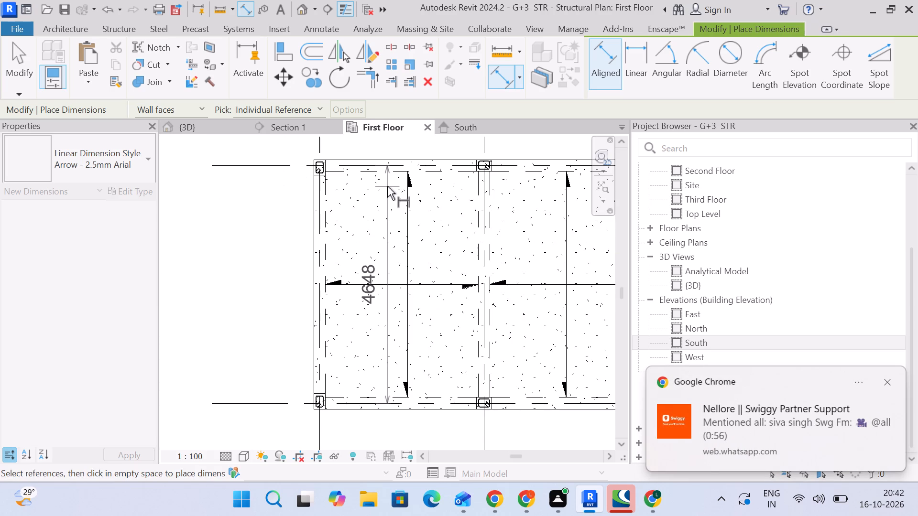
key(Escape)
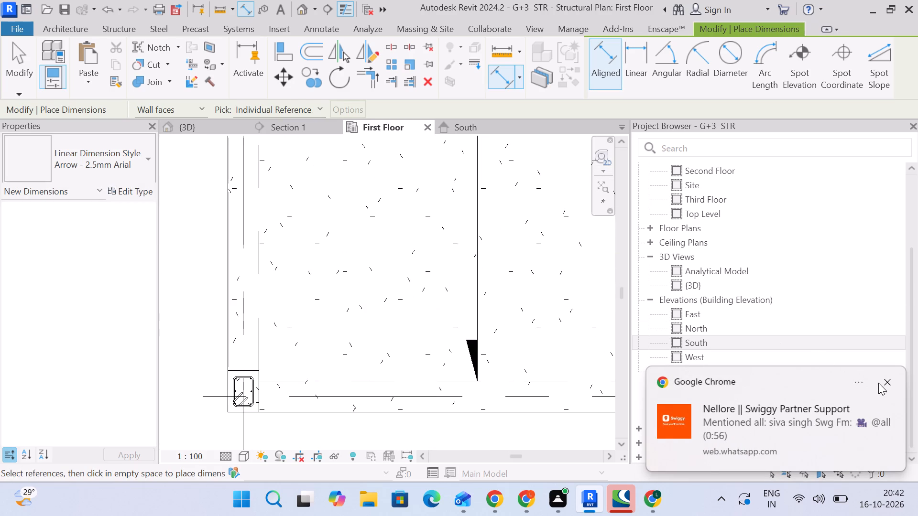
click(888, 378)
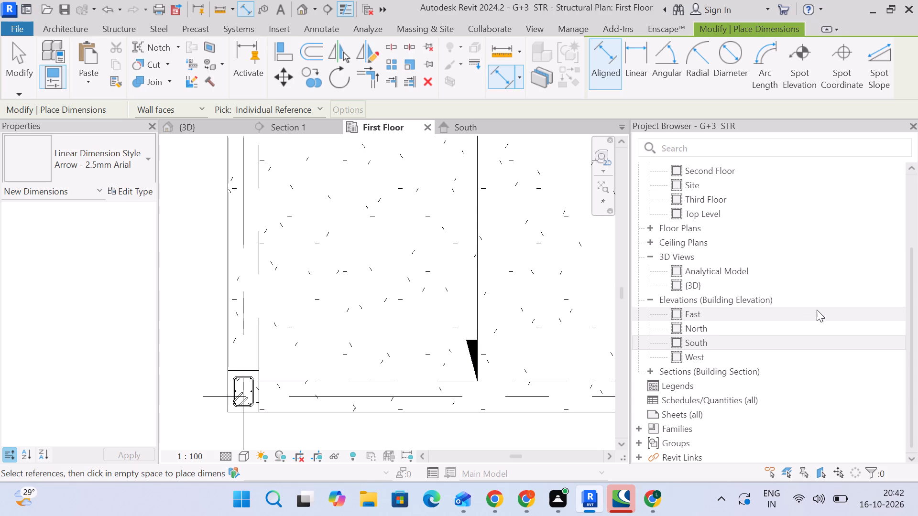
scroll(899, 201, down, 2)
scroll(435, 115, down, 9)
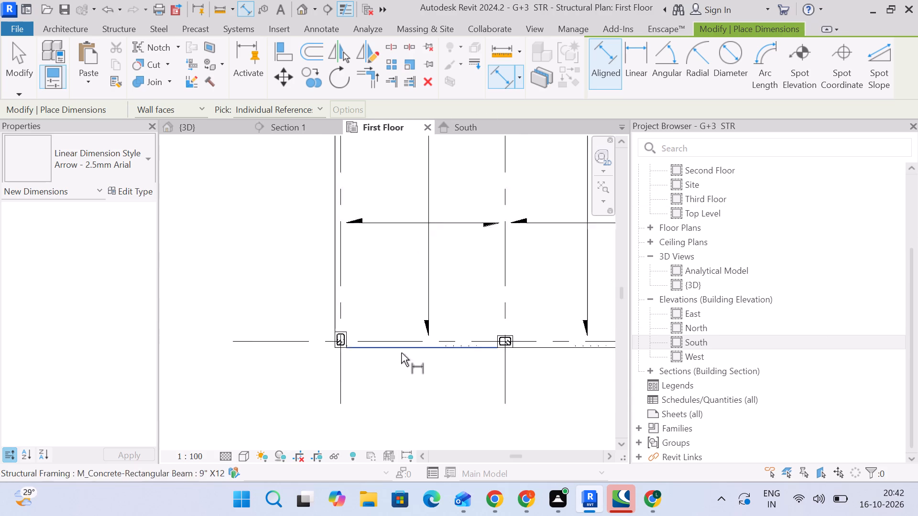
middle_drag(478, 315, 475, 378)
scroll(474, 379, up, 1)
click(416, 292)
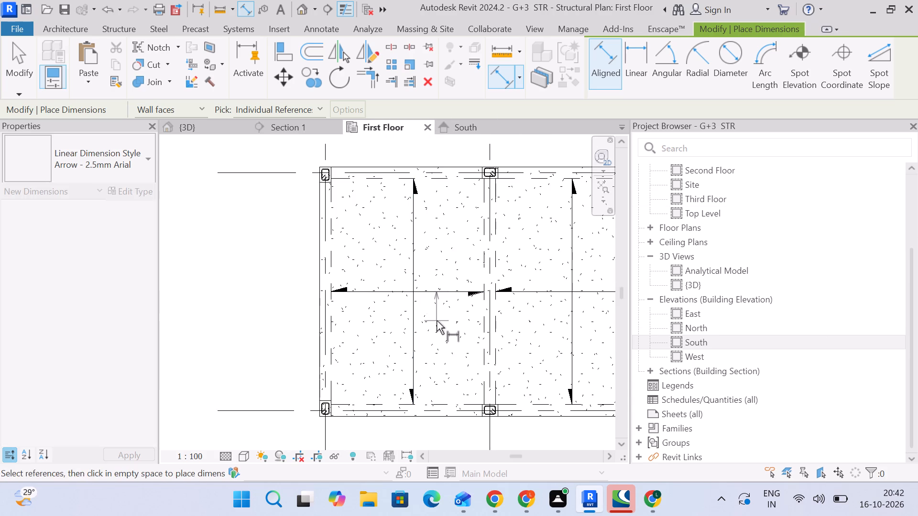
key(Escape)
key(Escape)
Change the span direction symbol of the slab between grids 1 and 2 to One Way Slab.
click(417, 293)
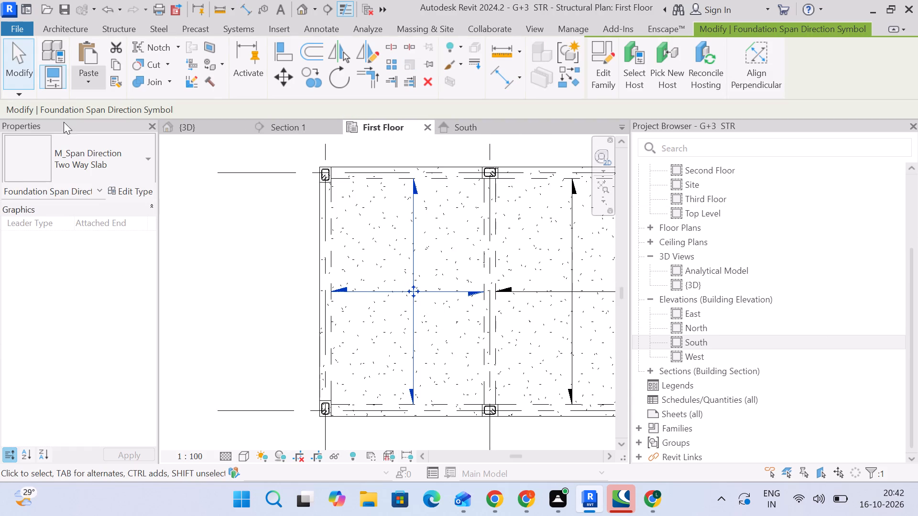
click(75, 165)
click(78, 232)
Change the span direction symbol of the slab between grids 2 and 3 to One Way Slab.
middle_drag(523, 301, 391, 287)
click(444, 280)
click(123, 154)
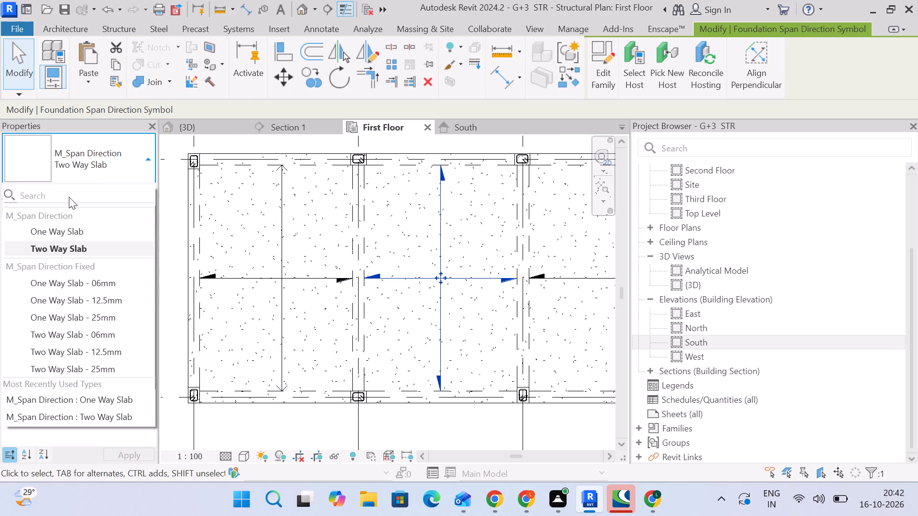
click(71, 233)
Review the slab span direction symbols across all First Floor bays from grid 1 to grid 5.
scroll(537, 252, down, 2)
middle_drag(537, 252, 363, 254)
middle_drag(450, 279, 445, 278)
key(Escape)
middle_drag(459, 324, 349, 326)
scroll(356, 325, down, 4)
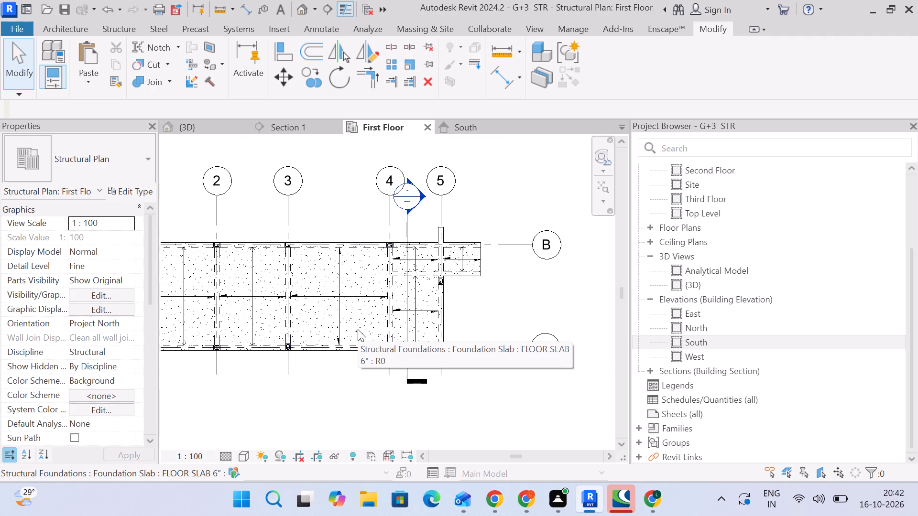
scroll(440, 326, up, 3)
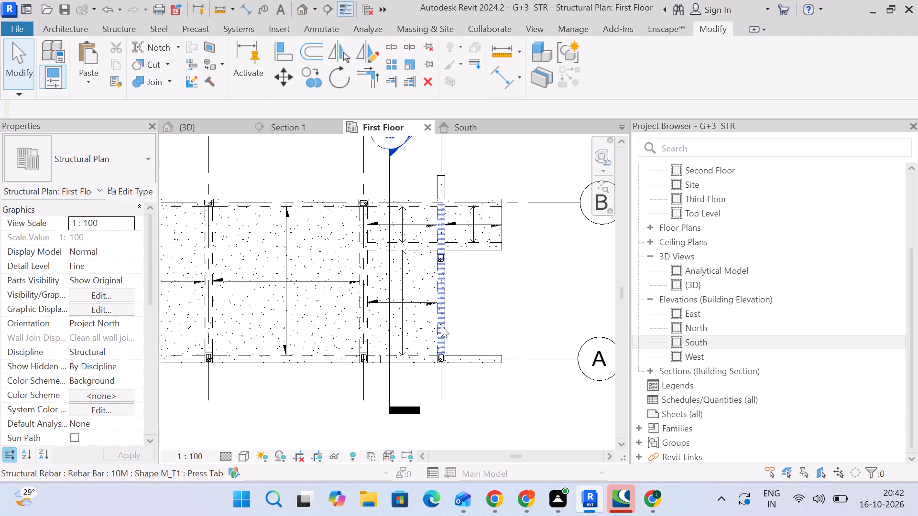
middle_drag(417, 329, 523, 299)
scroll(524, 299, down, 6)
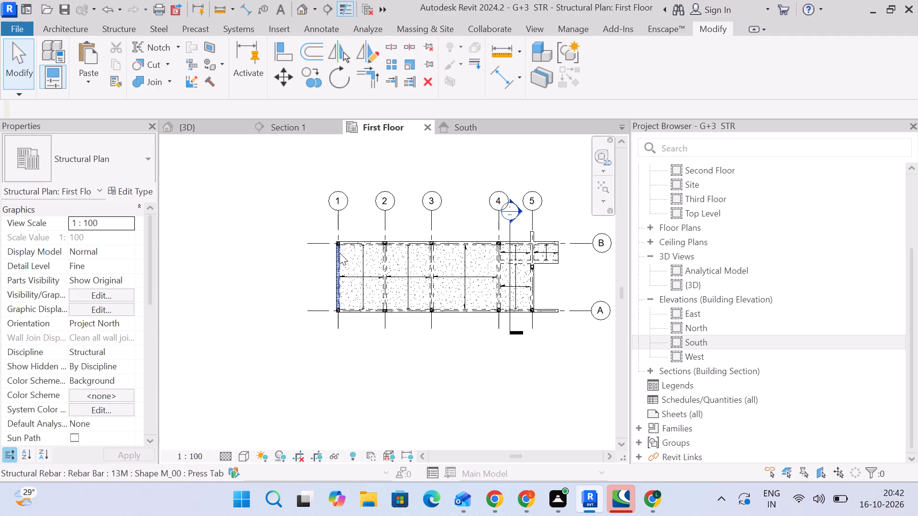
scroll(391, 291, up, 4)
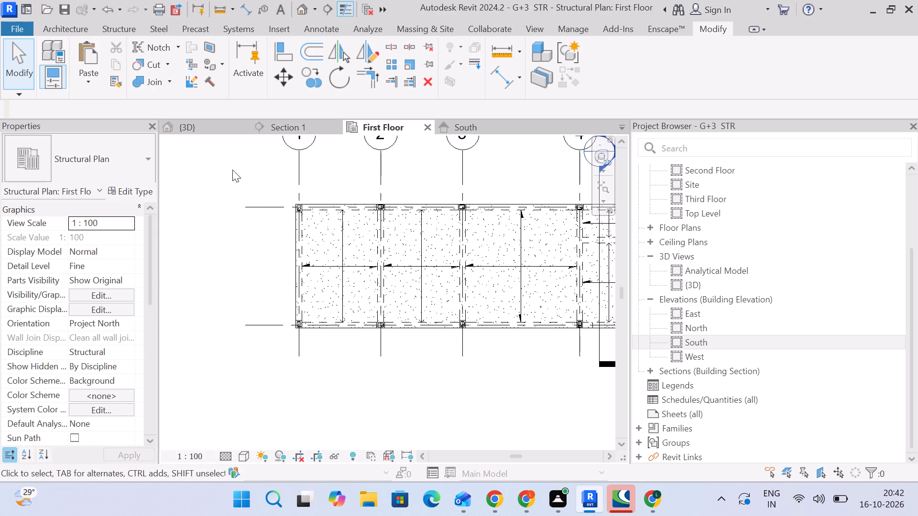
Examine the First Floor slabs and the cantilever slab beyond grid 5 from several angles in the 3D view.
click(194, 128)
scroll(306, 313, down, 3)
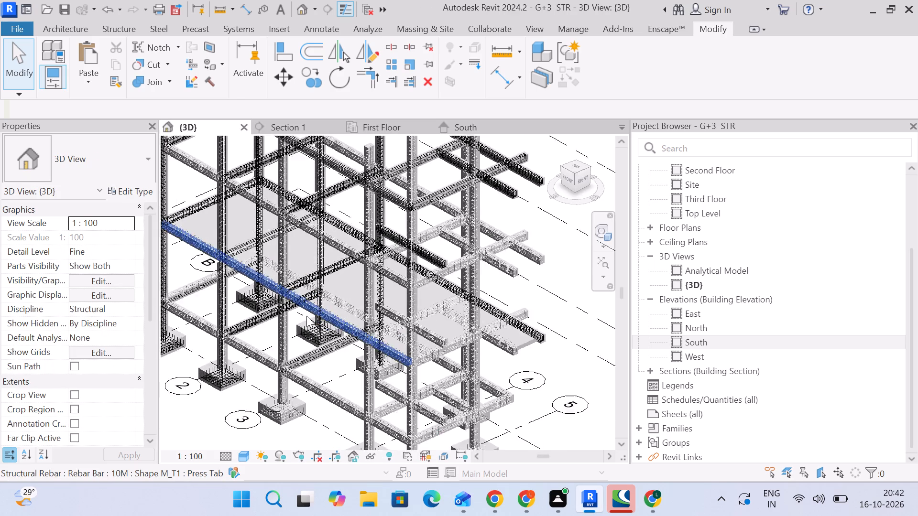
scroll(306, 316, down, 3)
click(224, 385)
scroll(407, 347, up, 1)
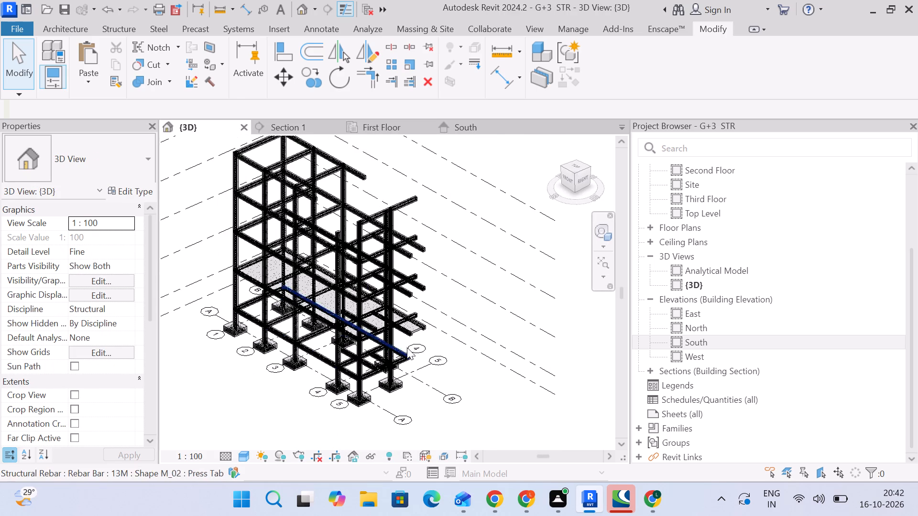
scroll(407, 347, up, 7)
scroll(435, 319, up, 5)
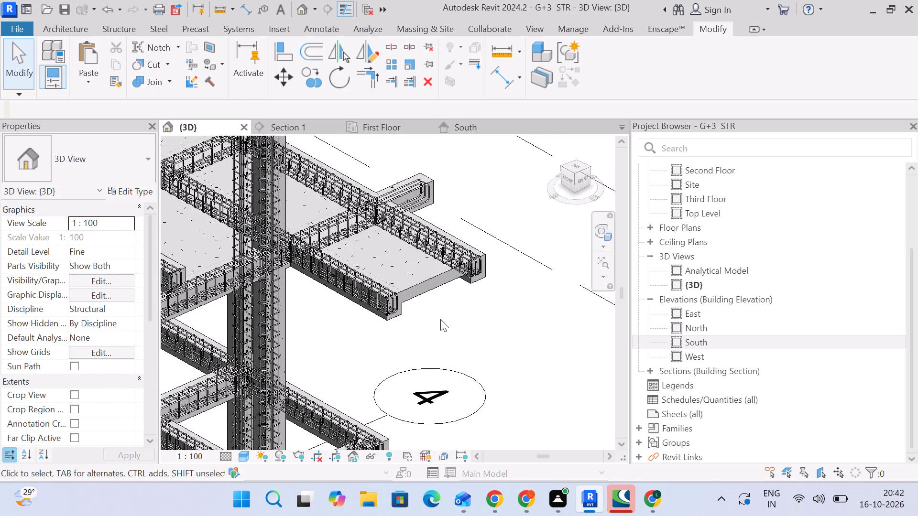
scroll(445, 323, down, 2)
shift+middle_drag(480, 339, 370, 332)
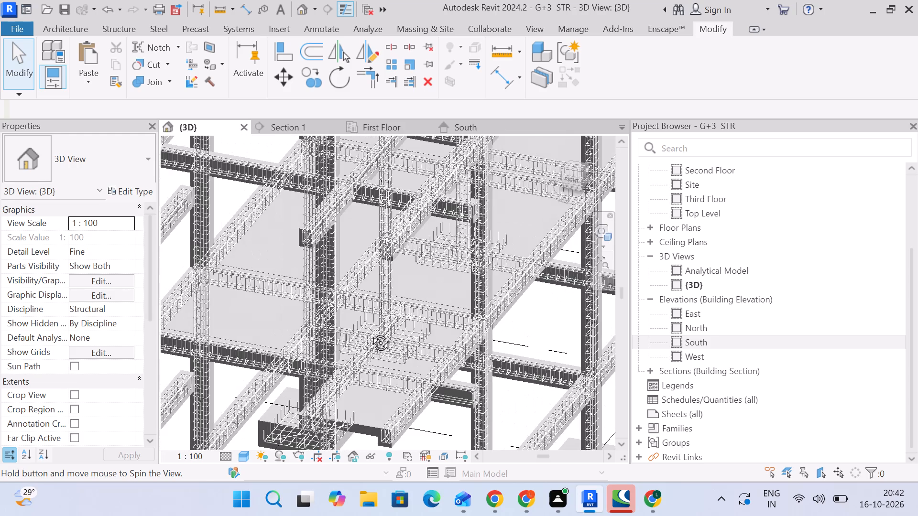
shift+middle_drag(370, 332, 369, 332)
scroll(513, 345, down, 3)
shift+middle_drag(513, 348, 544, 312)
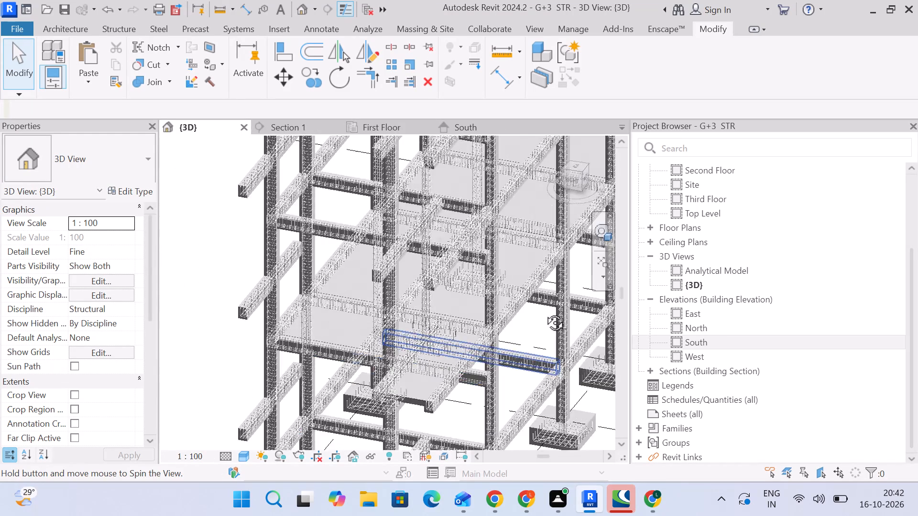
shift+middle_drag(544, 312, 658, 349)
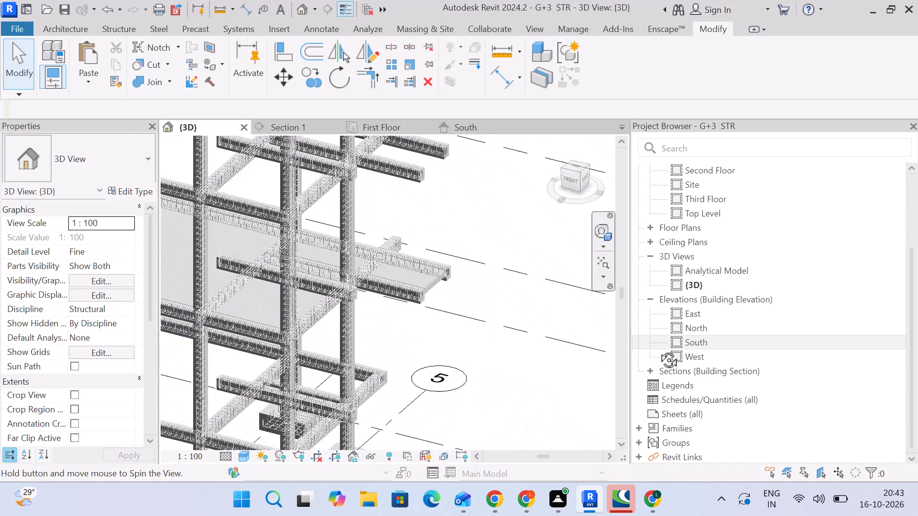
shift+middle_drag(658, 349, 633, 358)
middle_drag(488, 336, 589, 269)
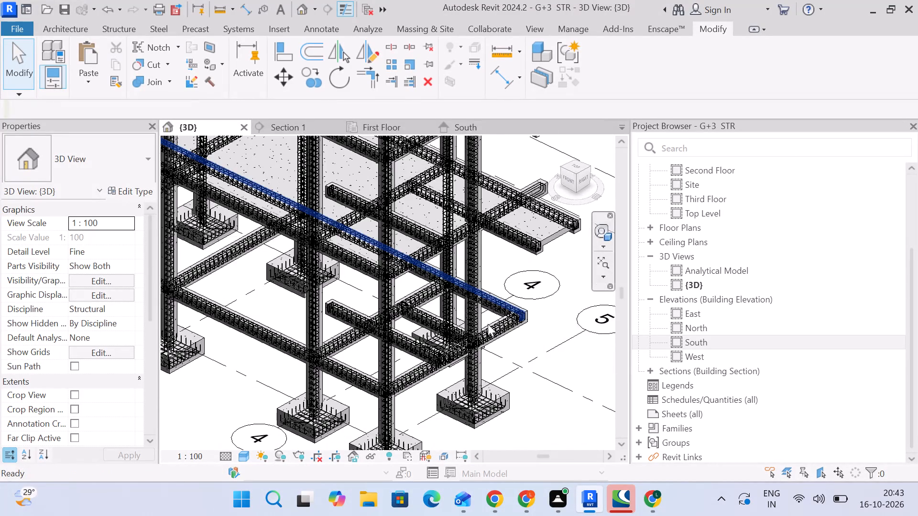
Examine the First Floor cantilever slab beyond grid 5 and its supporting beams up close, from above and below, in 3D.
scroll(234, 349, down, 3)
middle_drag(234, 349, 307, 293)
scroll(291, 326, down, 3)
middle_drag(289, 331, 281, 377)
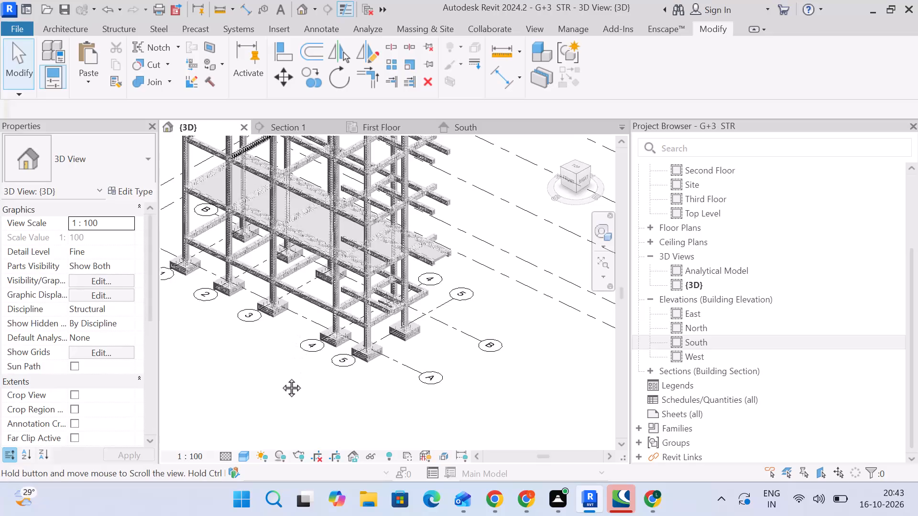
middle_drag(281, 377, 280, 379)
scroll(280, 379, up, 1)
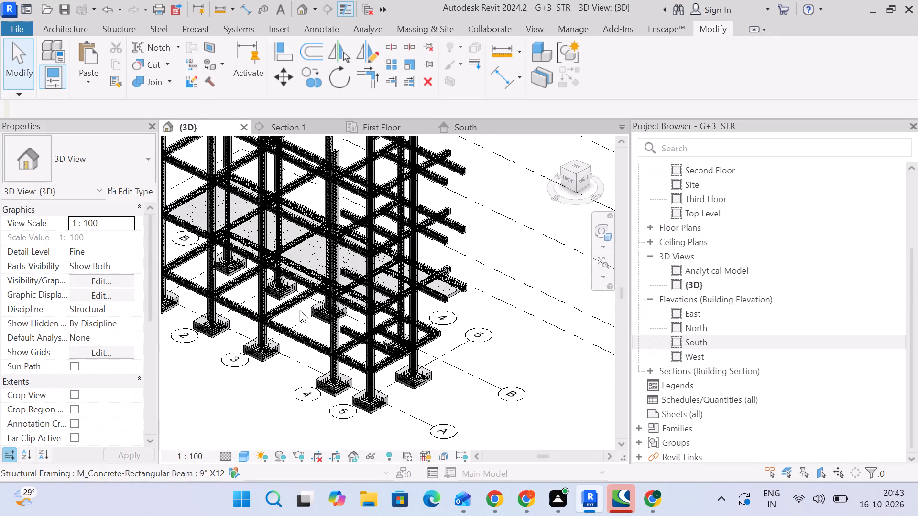
scroll(300, 310, up, 2)
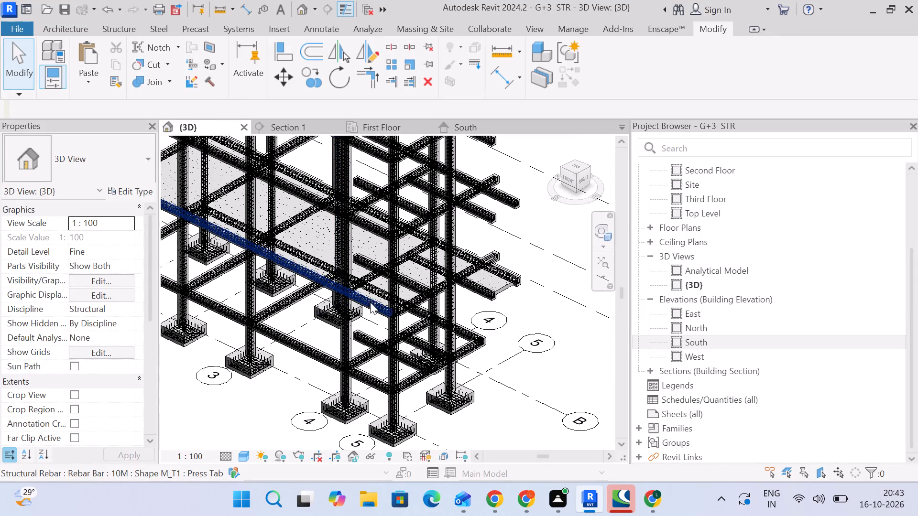
scroll(495, 300, up, 7)
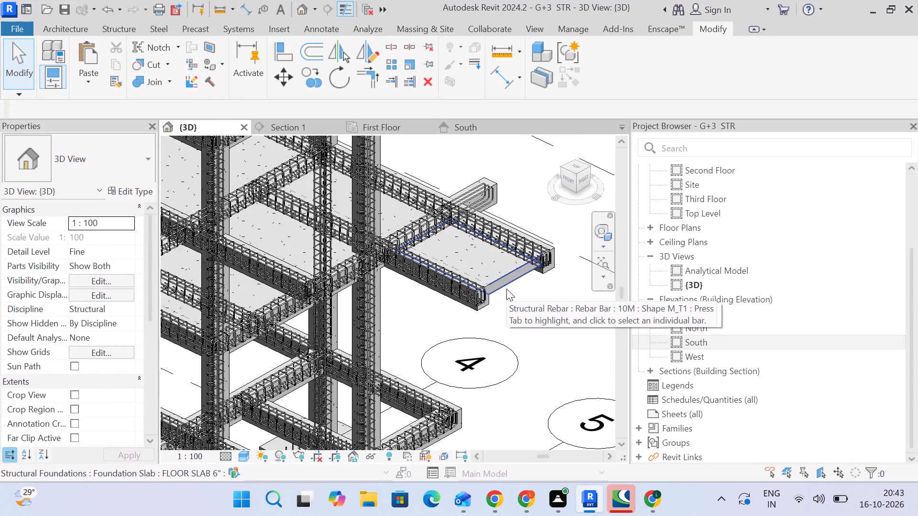
scroll(506, 289, up, 5)
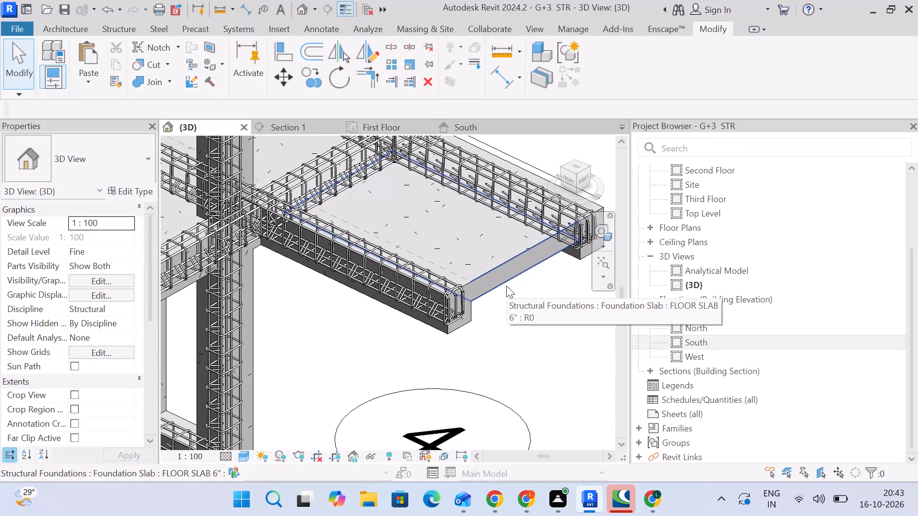
scroll(462, 285, up, 4)
scroll(519, 326, down, 2)
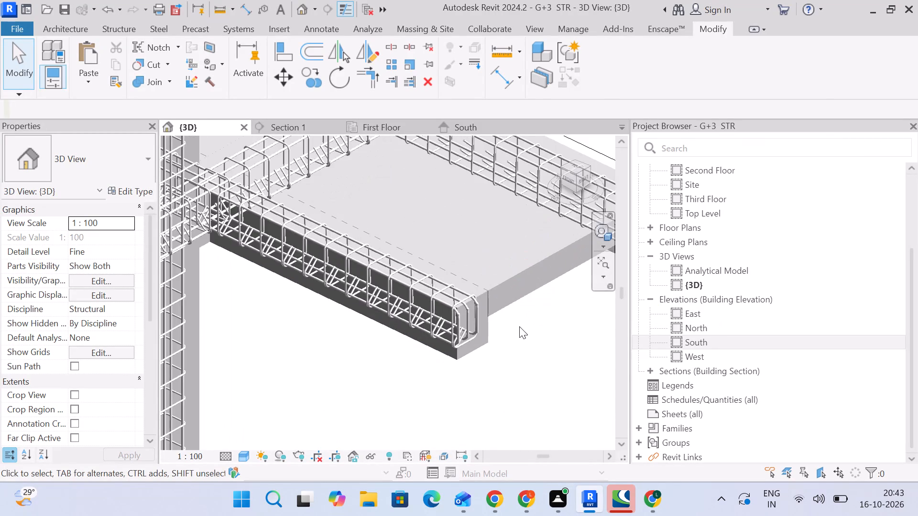
shift+middle_drag(519, 326, 431, 245)
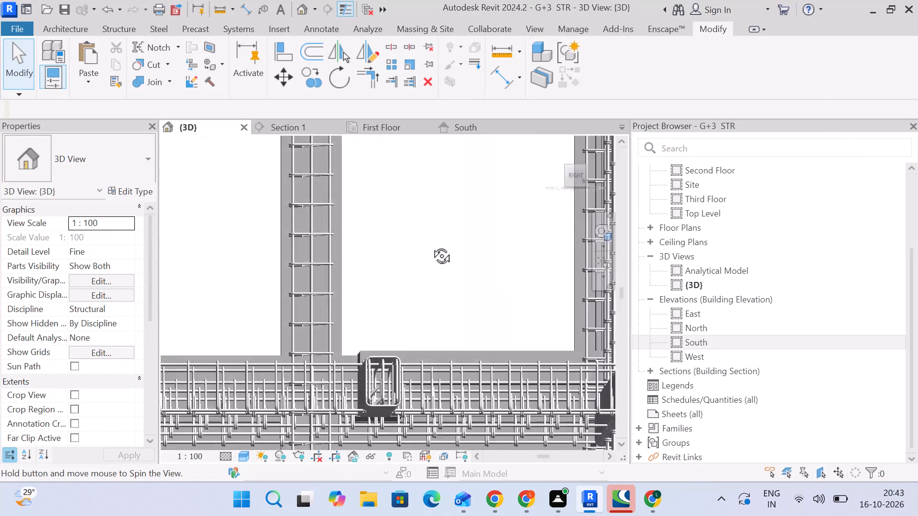
shift+middle_drag(431, 245, 460, 283)
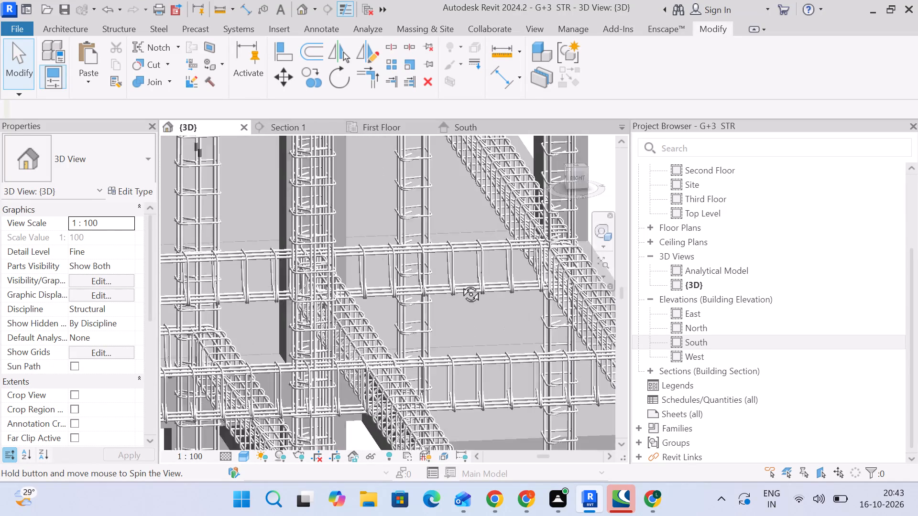
shift+middle_drag(460, 283, 460, 283)
middle_drag(492, 344, 370, 130)
scroll(517, 243, up, 4)
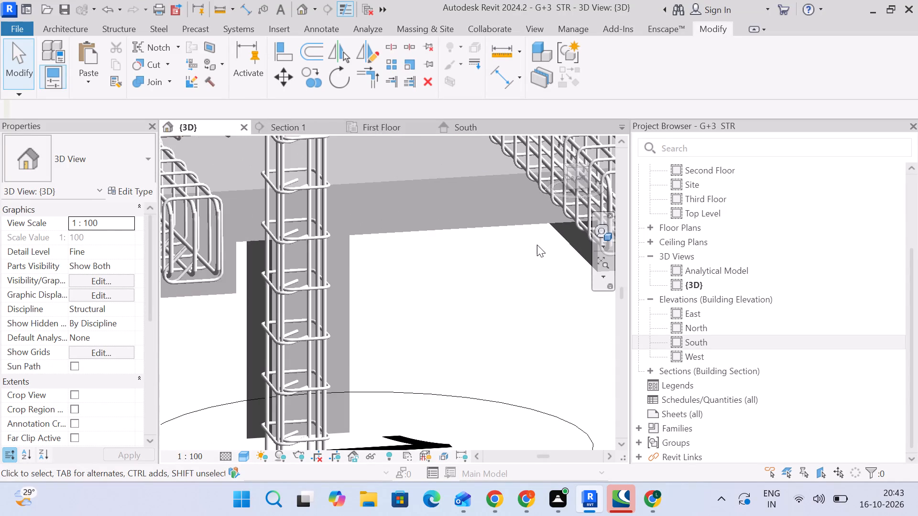
Review the First Floor slabs from grid 1 to the cantilever against the whole structural frame in 3D.
scroll(539, 257, down, 4)
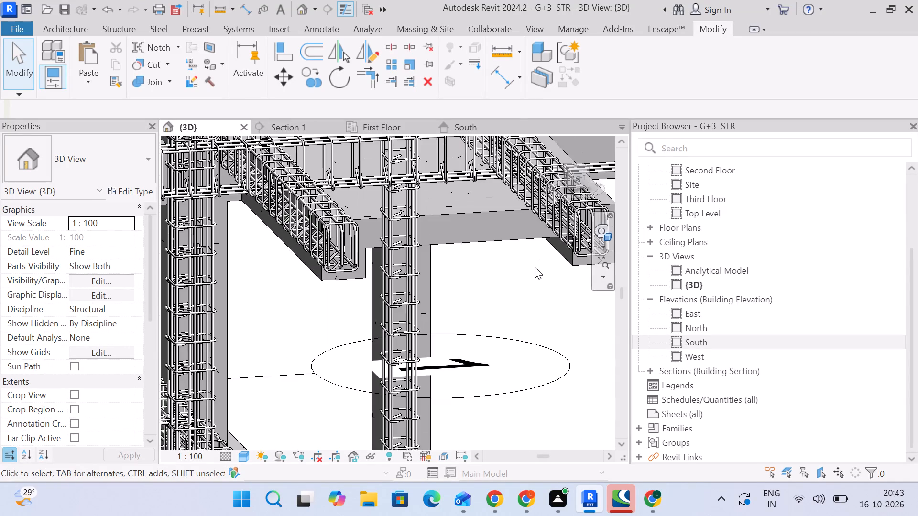
scroll(532, 274, down, 7)
middle_drag(513, 287, 570, 344)
scroll(565, 332, down, 2)
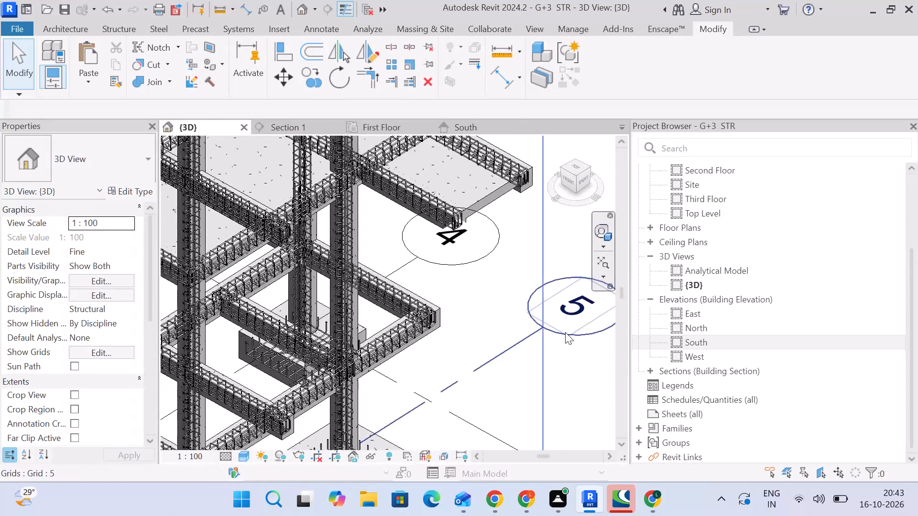
scroll(565, 332, down, 6)
middle_drag(513, 328, 587, 257)
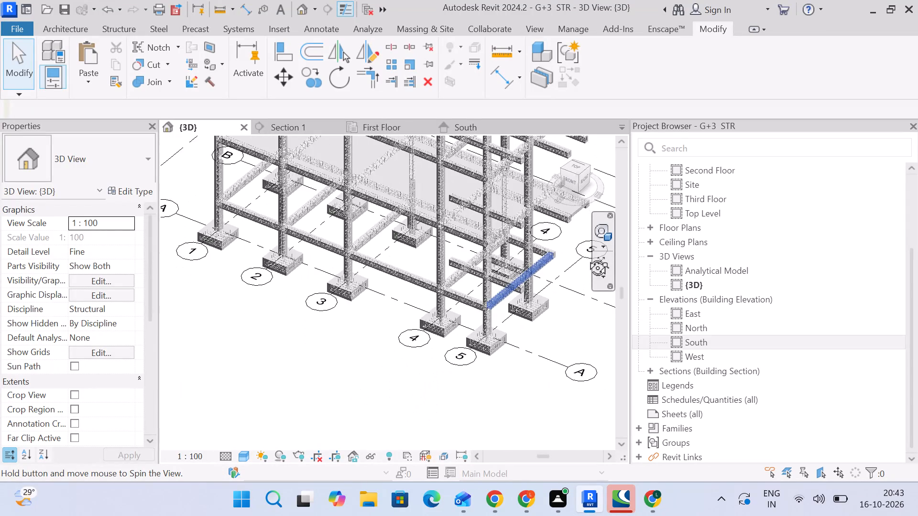
middle_drag(587, 257, 590, 253)
middle_drag(414, 312, 322, 357)
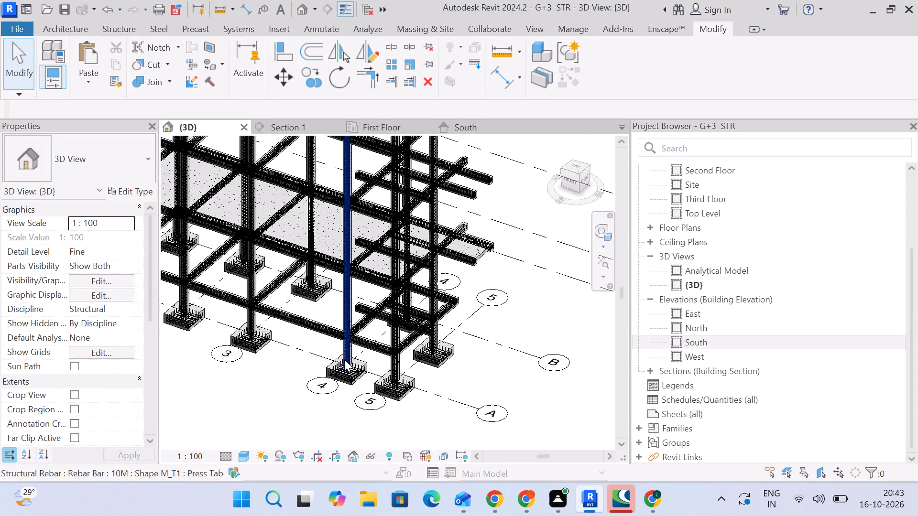
middle_drag(252, 390, 330, 356)
scroll(355, 329, down, 3)
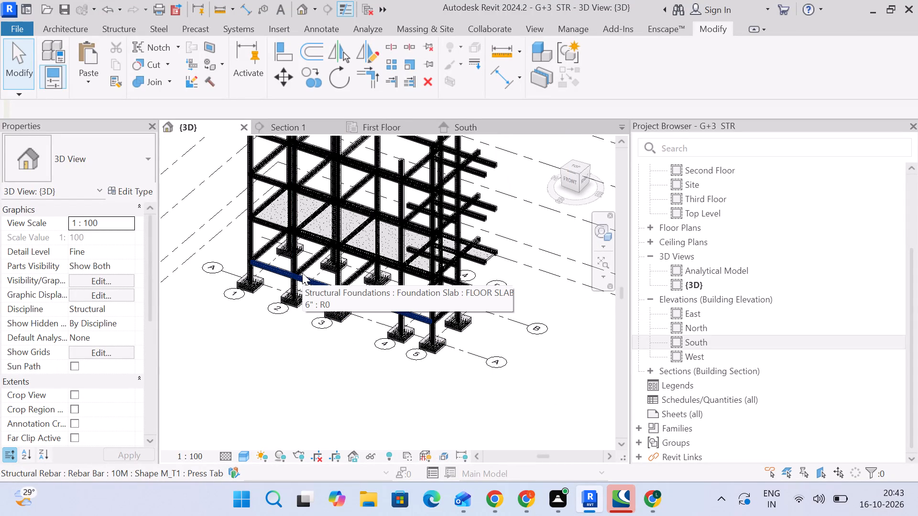
scroll(318, 216, up, 2)
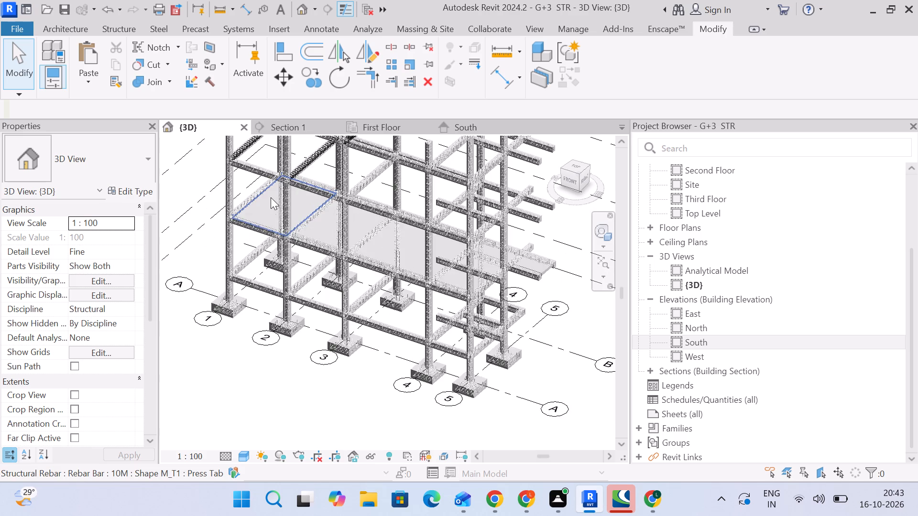
scroll(271, 197, up, 3)
Switch to the First Floor plan and close the Section 1 and South elevation views.
click(413, 121)
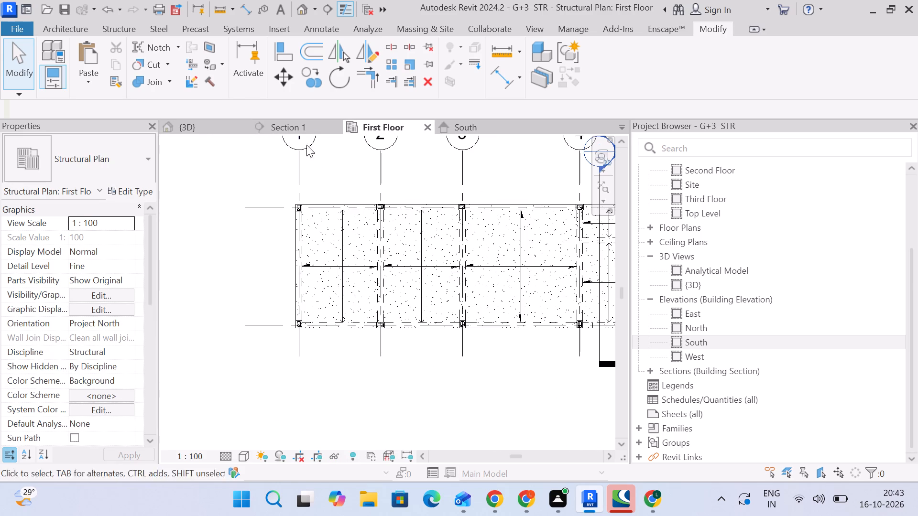
click(335, 129)
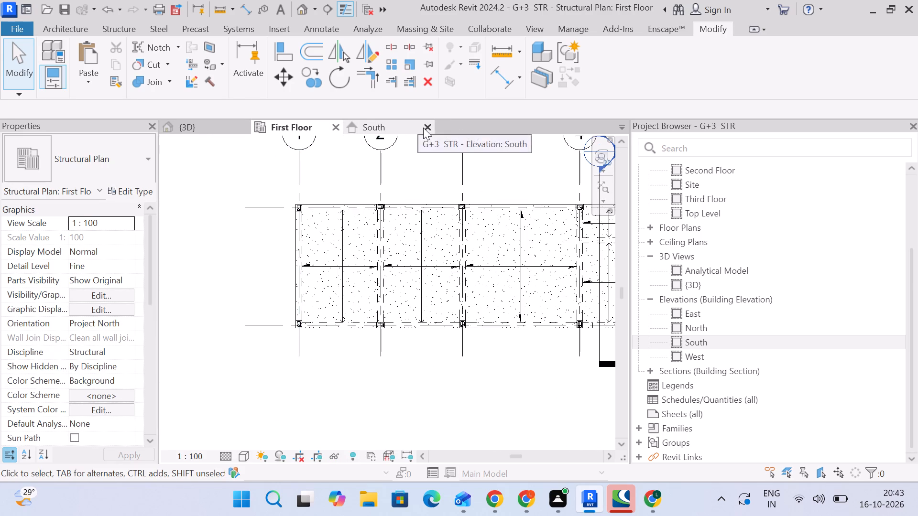
click(425, 127)
Delete the Section 1 building section, whose line crosses the First Floor plan between grids 4 and 5.
scroll(413, 292, down, 4)
middle_drag(426, 300, 316, 281)
scroll(426, 317, up, 5)
drag(399, 297, 400, 305)
key(Delete)
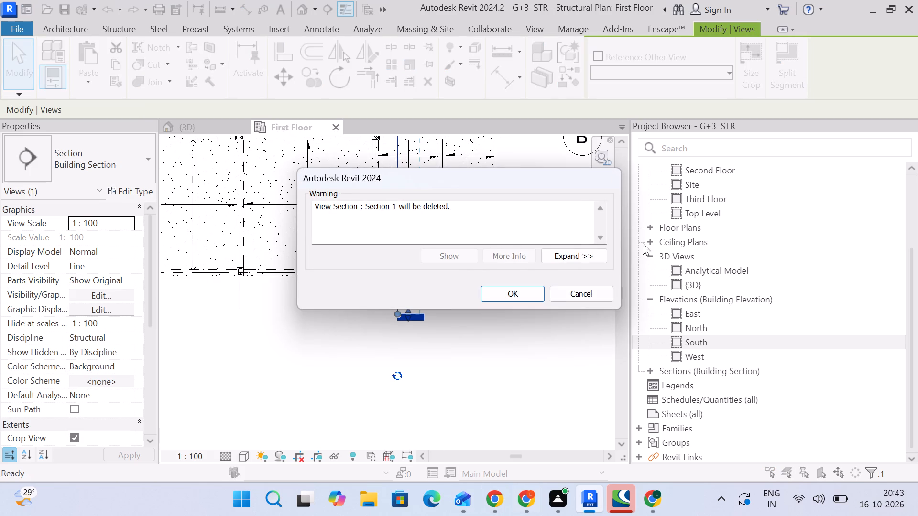
click(518, 290)
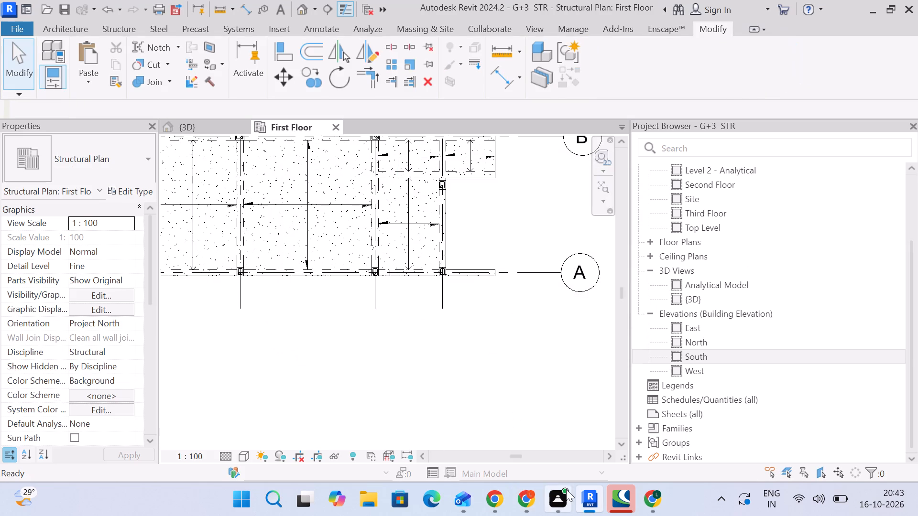
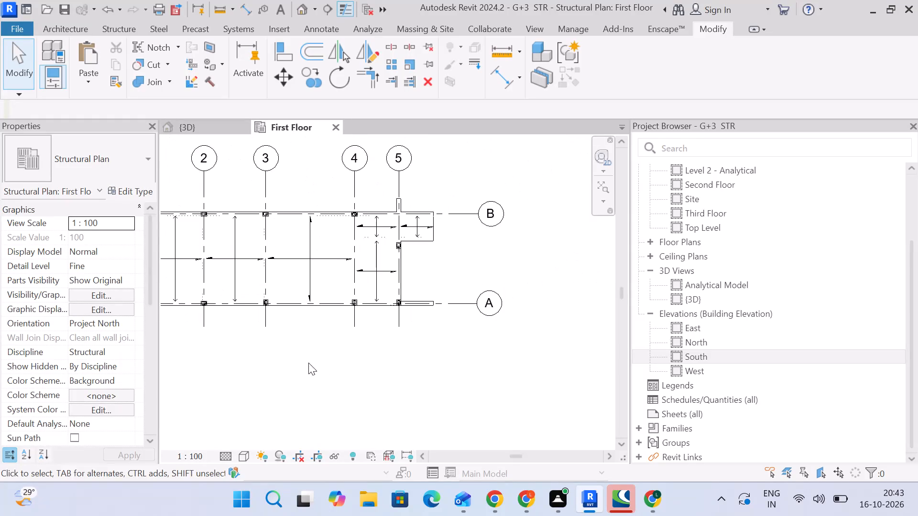
Draw a building section across the First Floor plan between grids 1 and 2, with its view depth ending before grid 2.
middle_drag(305, 363, 440, 370)
scroll(440, 369, down, 1)
middle_drag(440, 369, 355, 334)
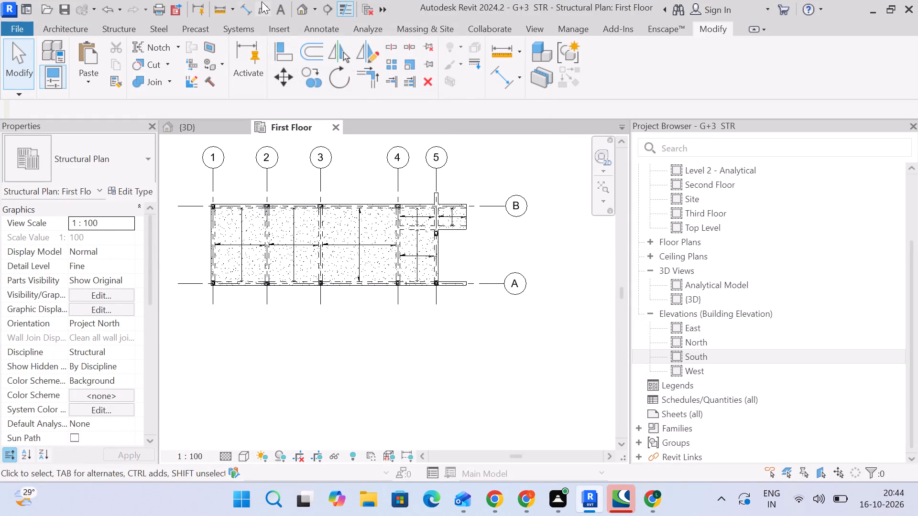
click(325, 9)
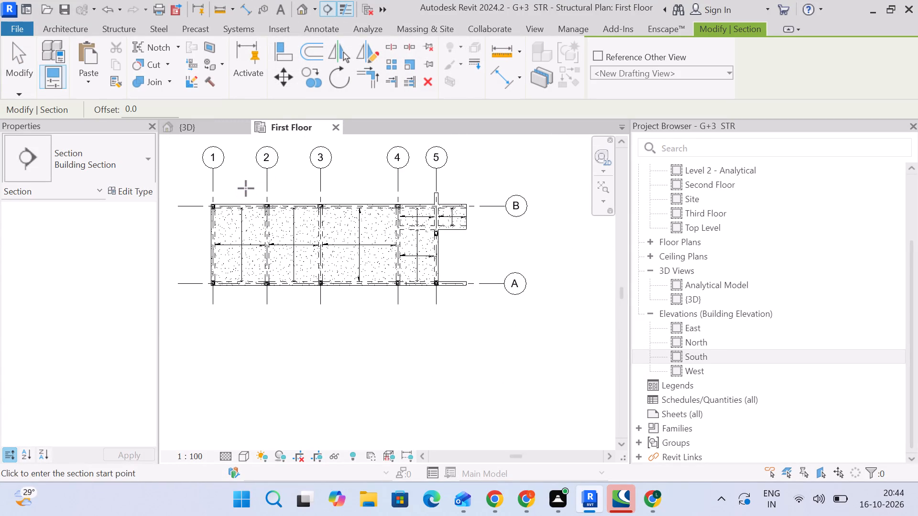
click(241, 184)
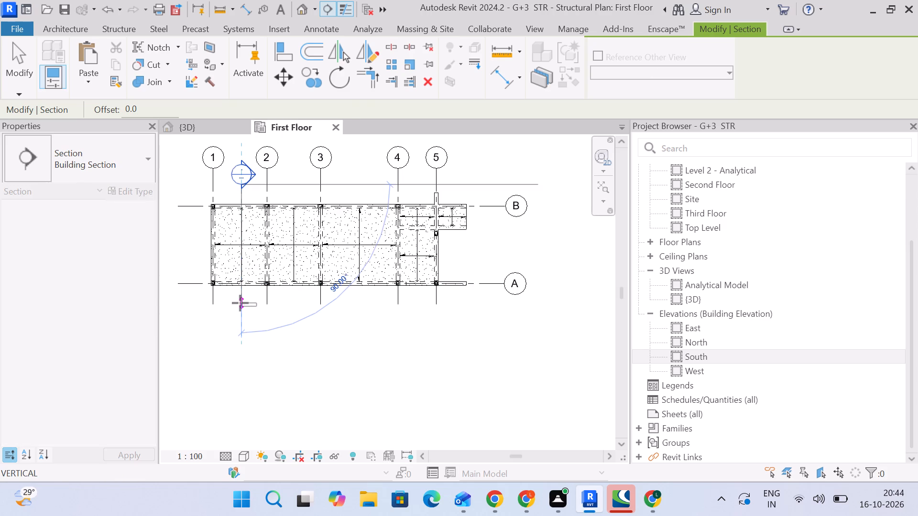
click(240, 306)
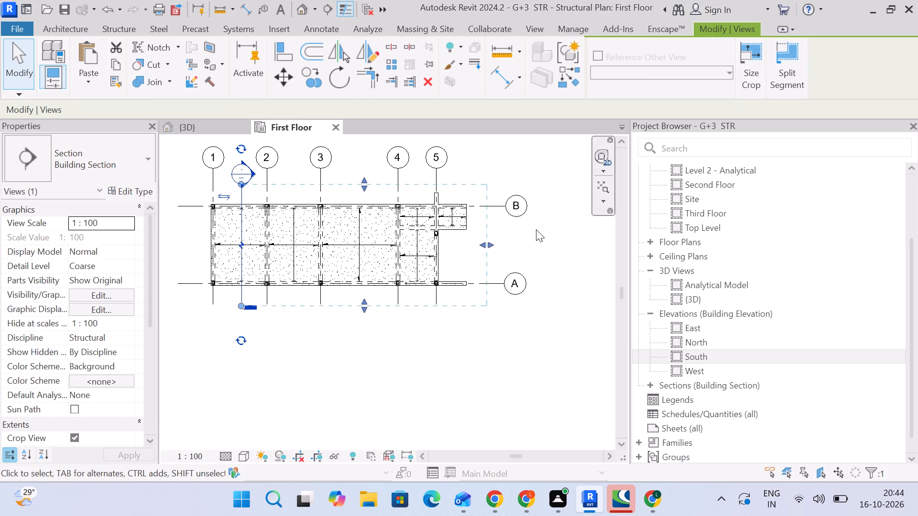
drag(492, 244, 258, 248)
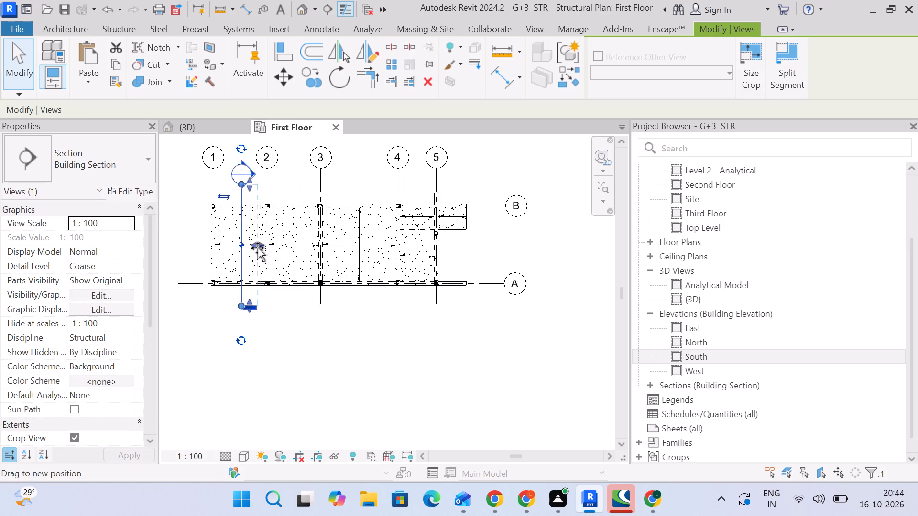
drag(258, 248, 256, 248)
Draw a lengthwise building section midway between grids A and B, from before grid 1 to past grid 5, with about 714 far clip offset.
scroll(254, 249, up, 7)
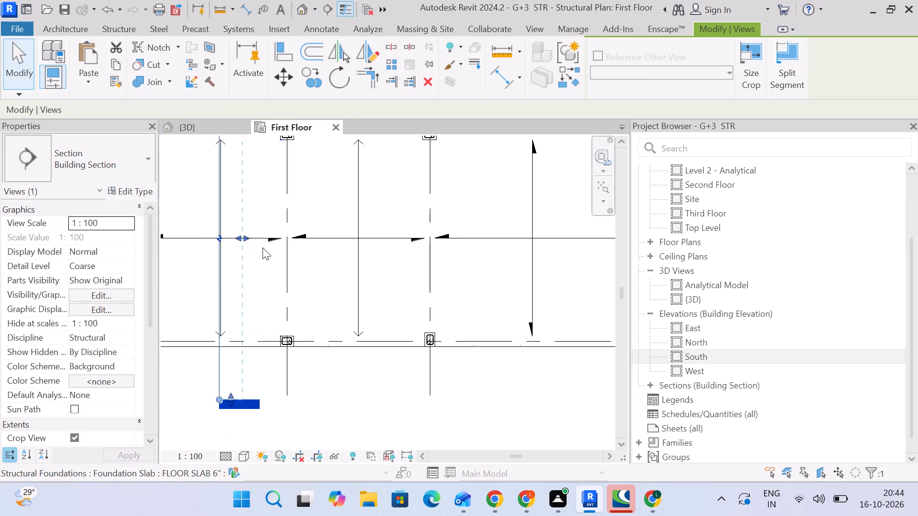
middle_drag(265, 248, 389, 301)
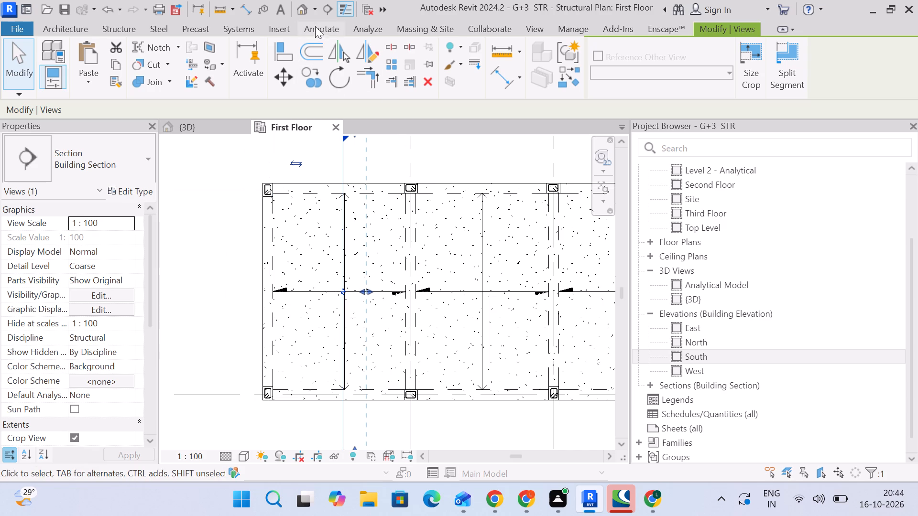
click(328, 10)
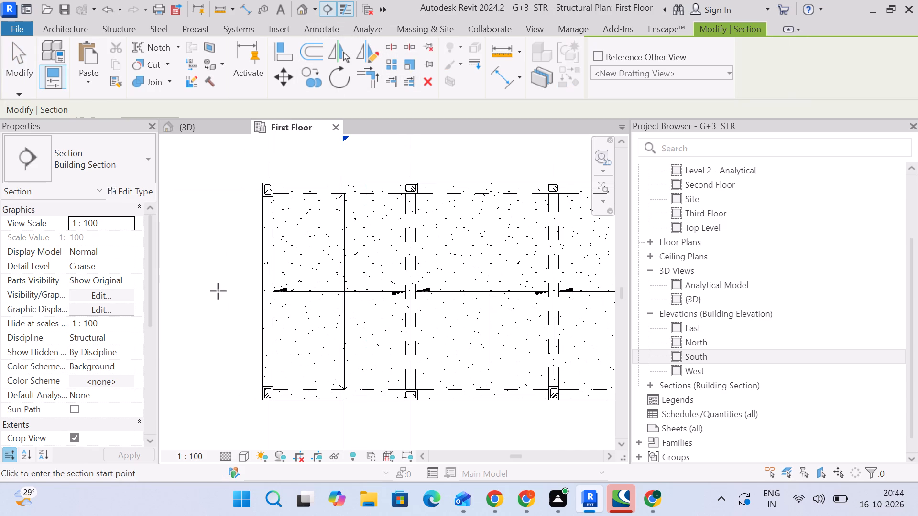
click(219, 291)
scroll(439, 310, down, 2)
scroll(499, 292, down, 1)
middle_drag(501, 292, 355, 280)
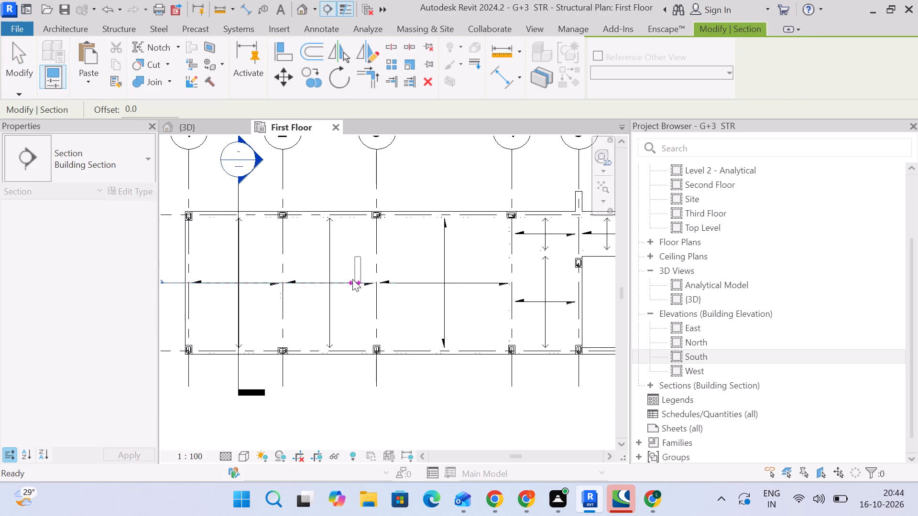
scroll(559, 293, down, 2)
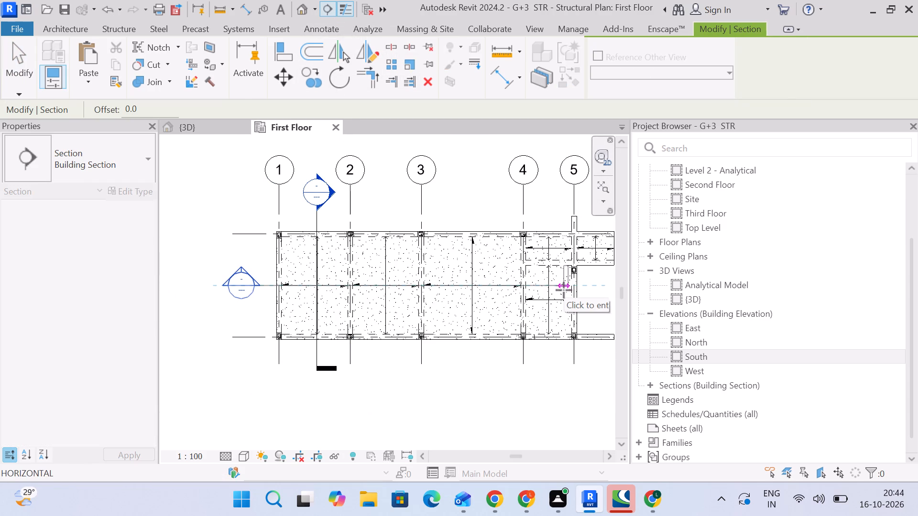
scroll(564, 290, down, 2)
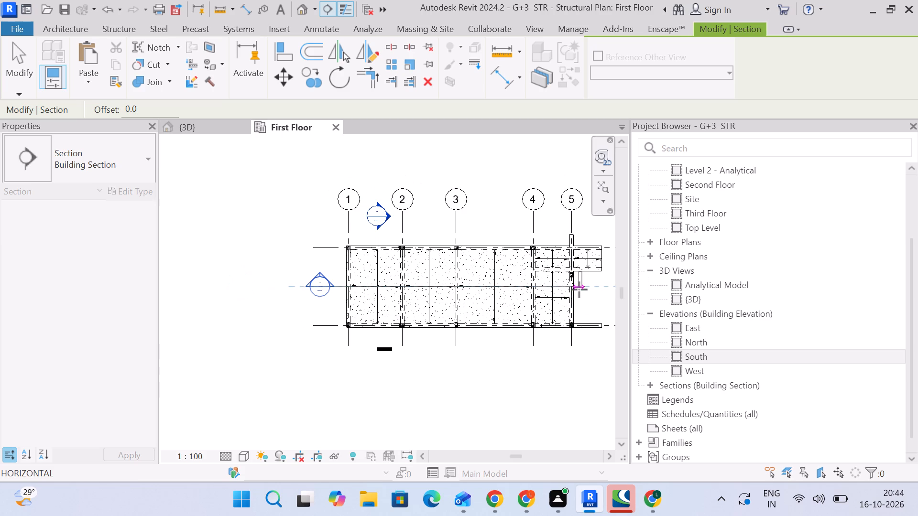
click(585, 290)
drag(456, 233, 455, 279)
Open the view of the lengthwise section.
right_click(454, 361)
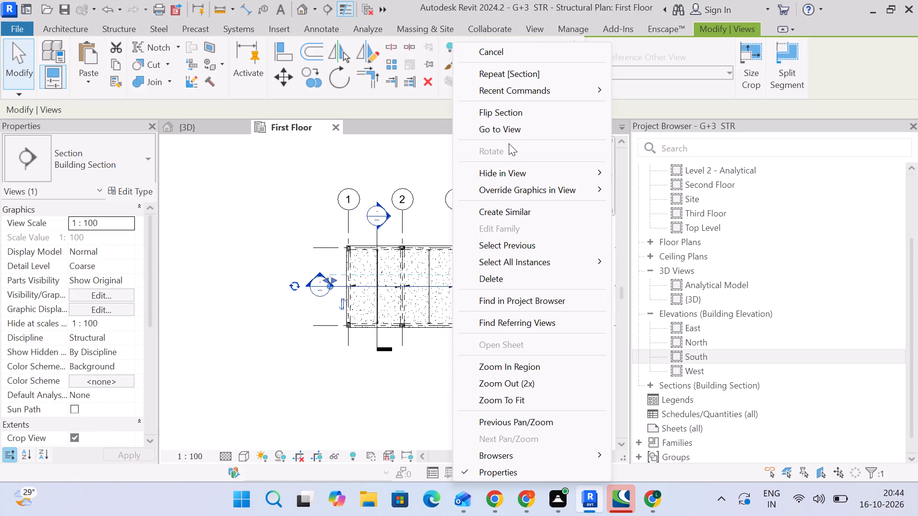
click(510, 128)
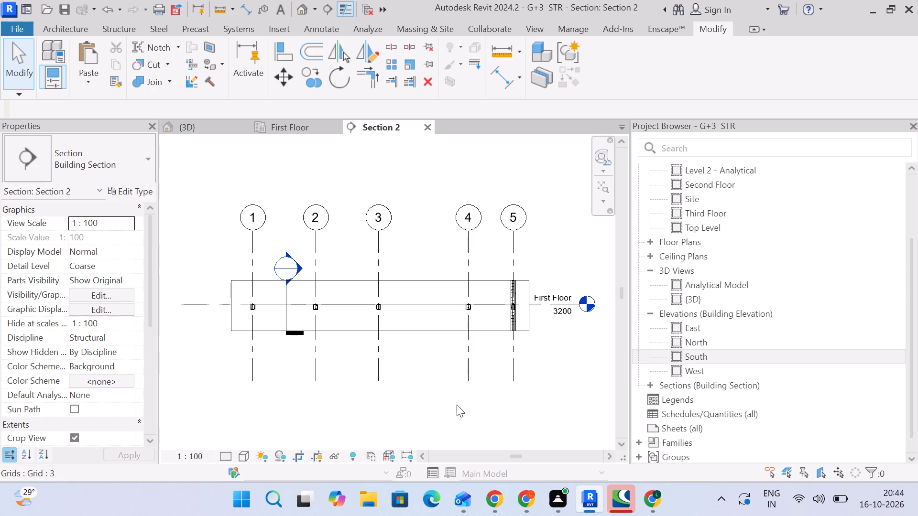
click(432, 402)
Open the cross-section view between grids 1 and 2 from the First Floor plan and set its detail level to Fine.
click(283, 123)
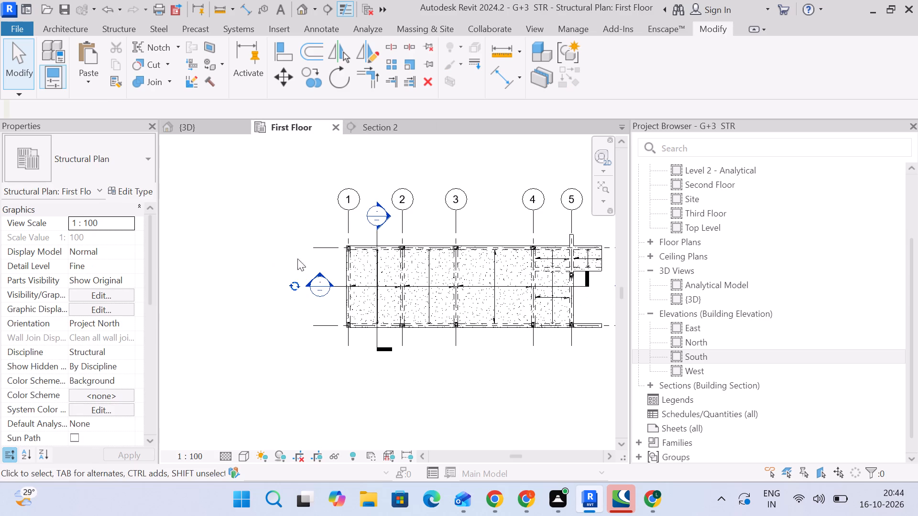
click(380, 237)
right_drag(271, 212, 263, 218)
click(331, 126)
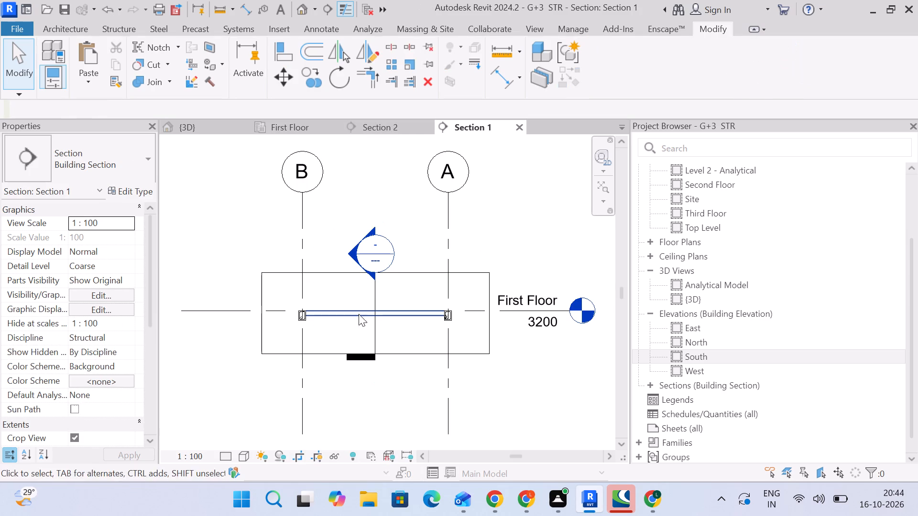
scroll(392, 314, up, 4)
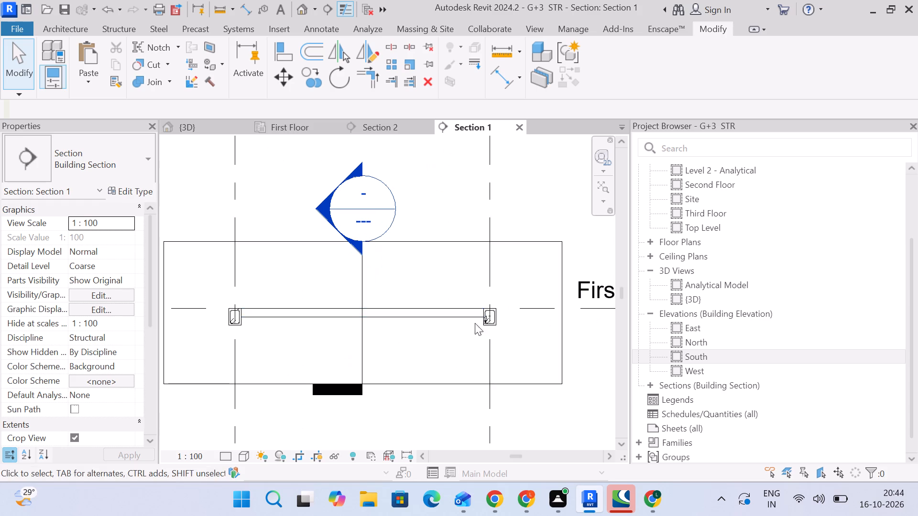
scroll(485, 317, up, 4)
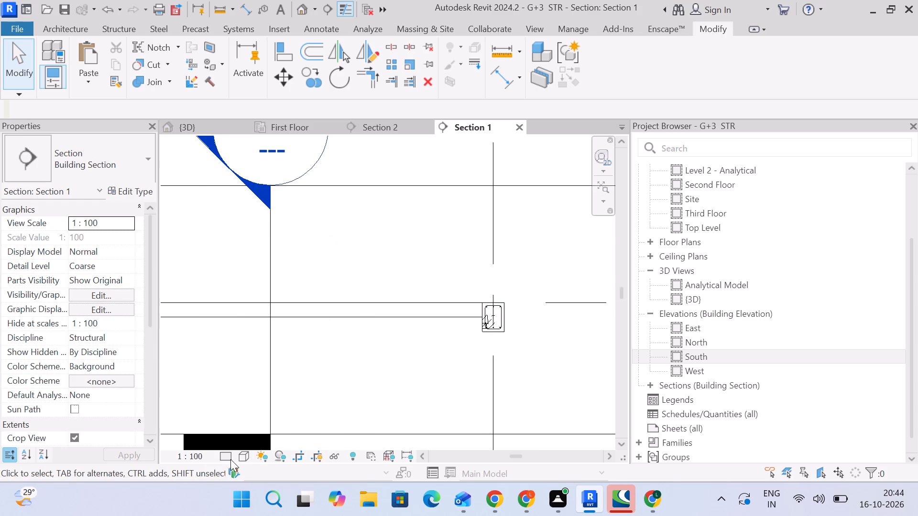
click(230, 459)
click(240, 438)
scroll(304, 427, down, 4)
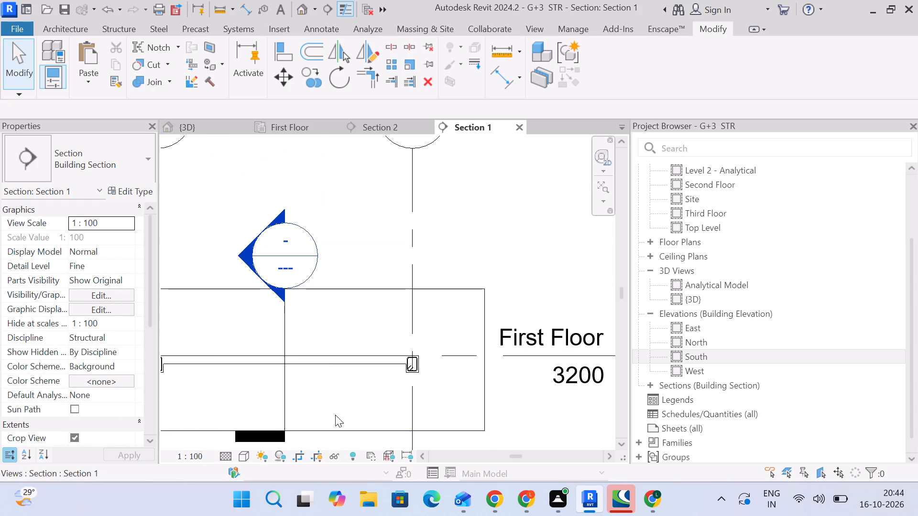
middle_drag(377, 402, 449, 360)
scroll(432, 336, down, 3)
click(405, 394)
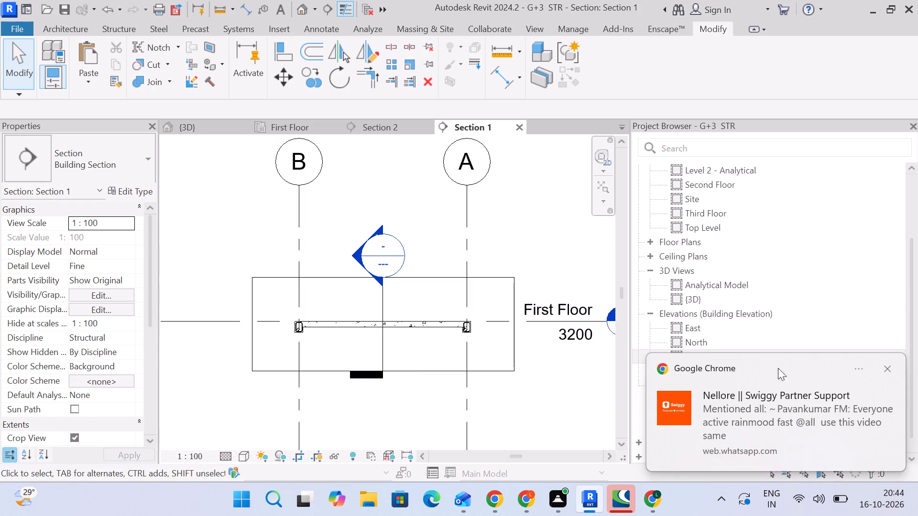
click(885, 374)
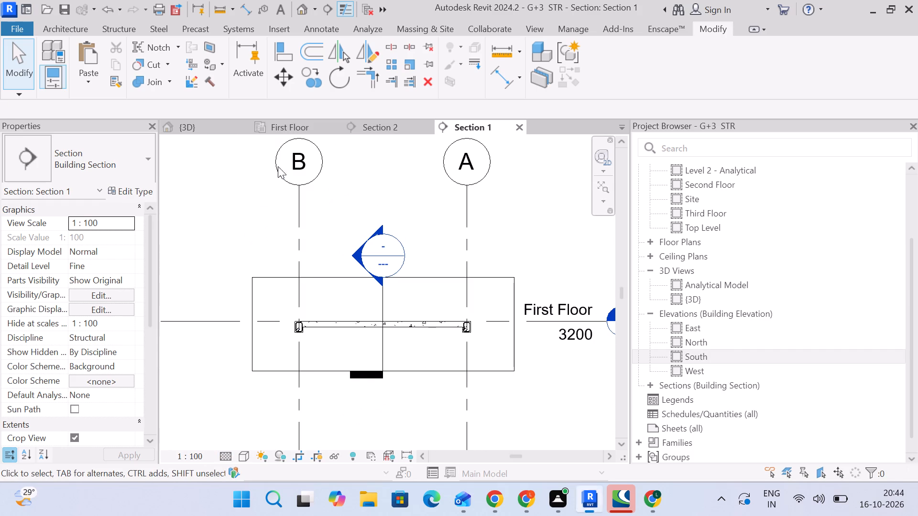
Switch to the Section 2 view and set its detail level to Fine.
click(288, 133)
click(380, 129)
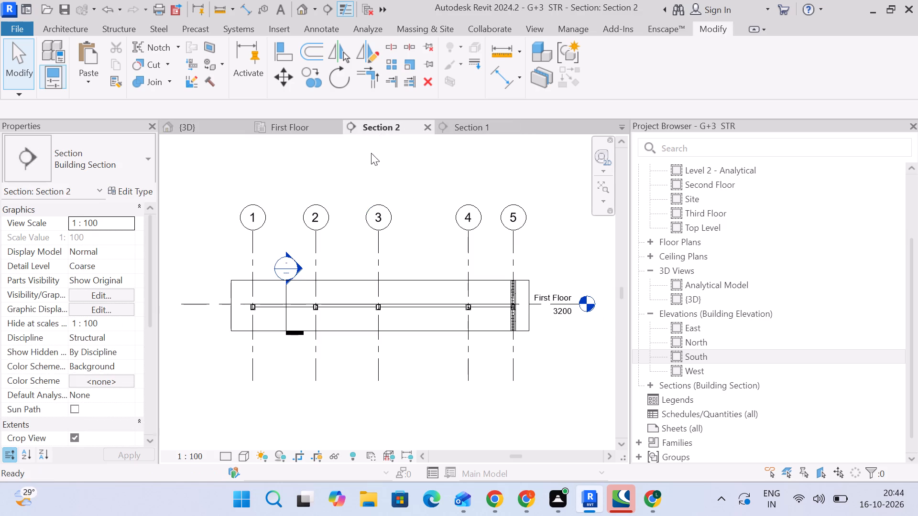
click(228, 455)
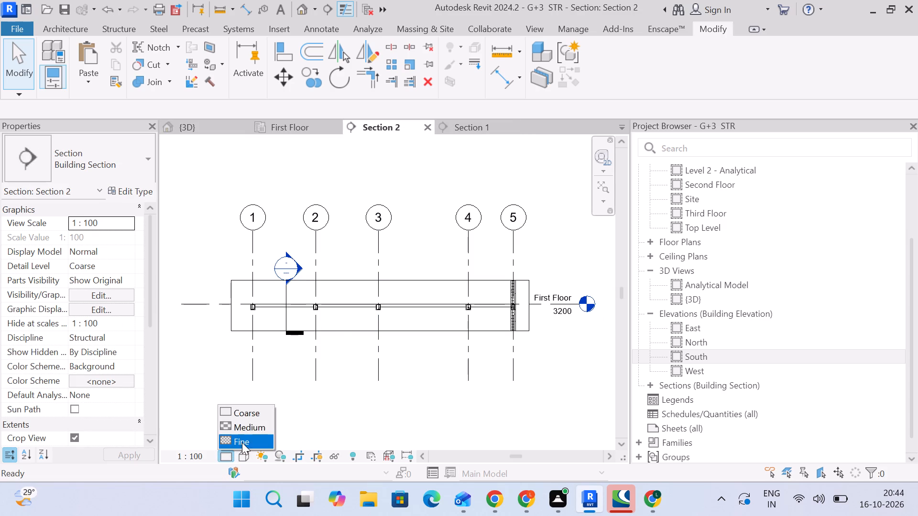
click(243, 439)
scroll(441, 399, up, 1)
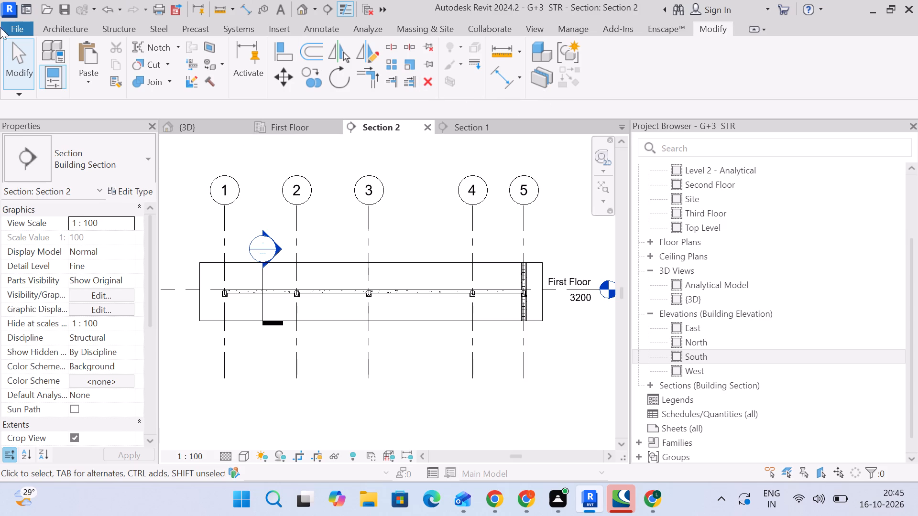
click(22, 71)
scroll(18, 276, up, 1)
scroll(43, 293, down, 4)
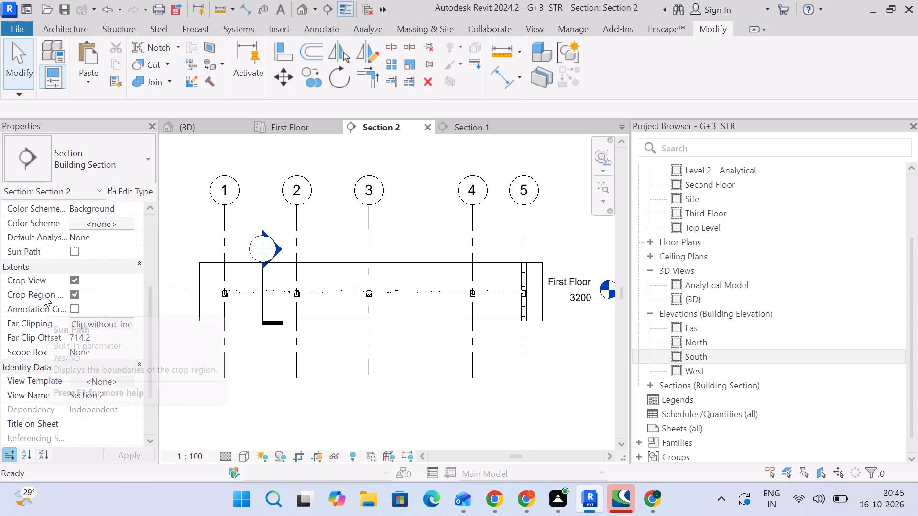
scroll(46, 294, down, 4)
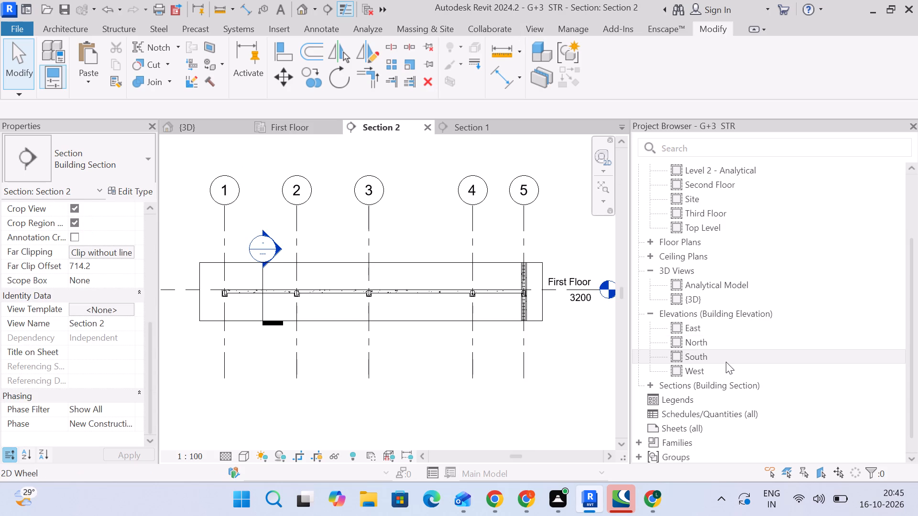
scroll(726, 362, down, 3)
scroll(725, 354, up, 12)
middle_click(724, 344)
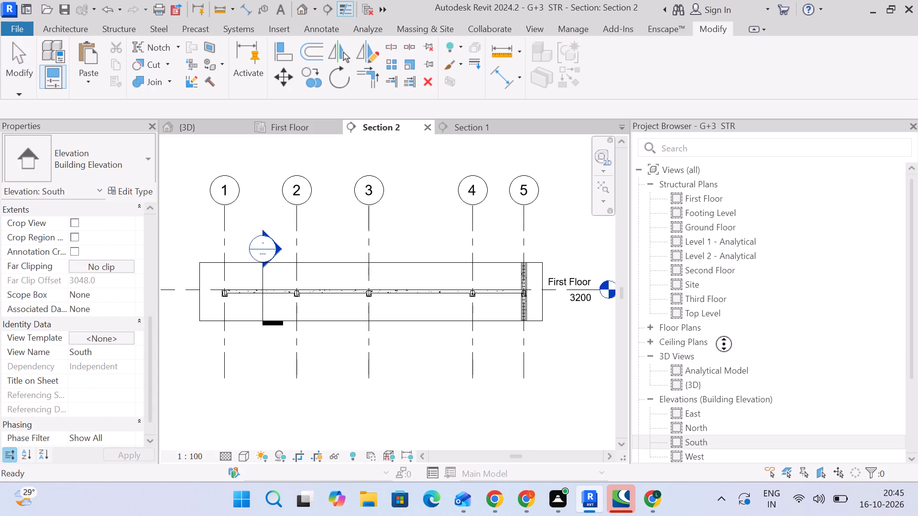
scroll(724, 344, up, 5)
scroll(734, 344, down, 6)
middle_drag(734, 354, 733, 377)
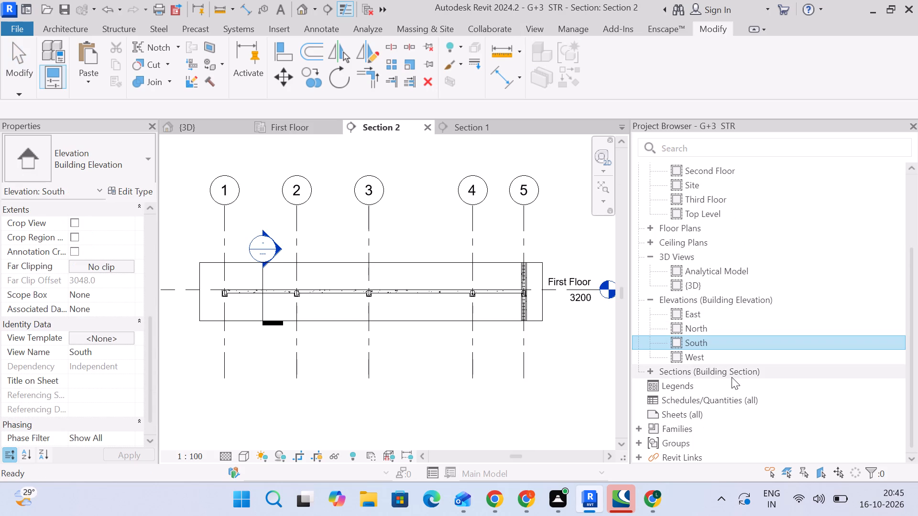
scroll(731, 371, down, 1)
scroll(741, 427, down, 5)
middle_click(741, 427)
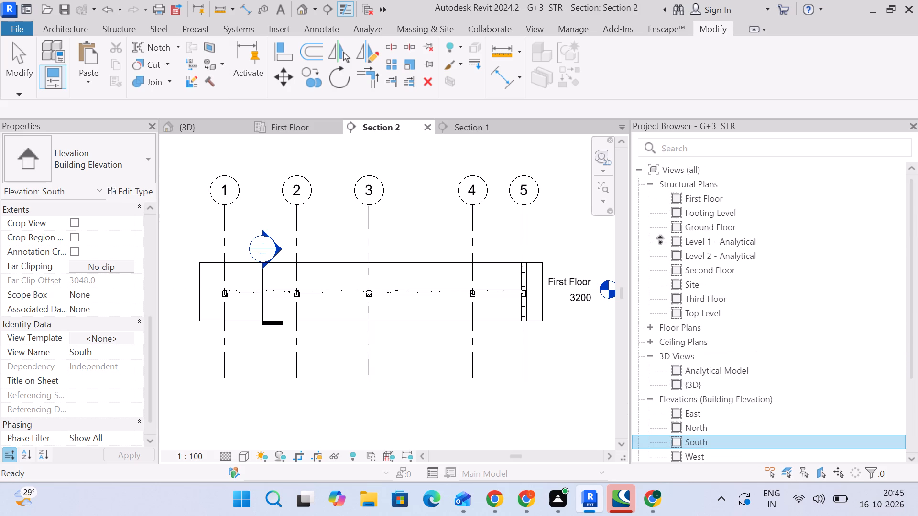
Narrow the Project Browser to give the Section 2 view a wider drawing area.
click(590, 241)
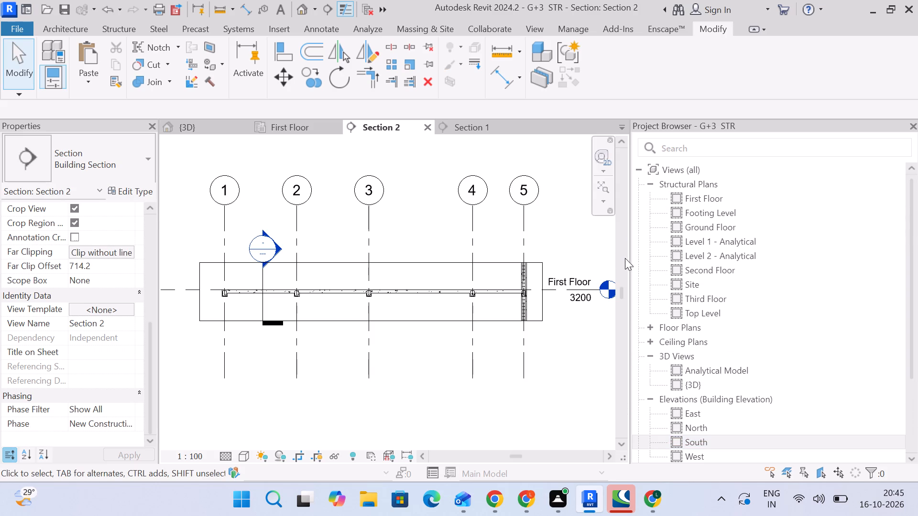
drag(630, 258, 717, 281)
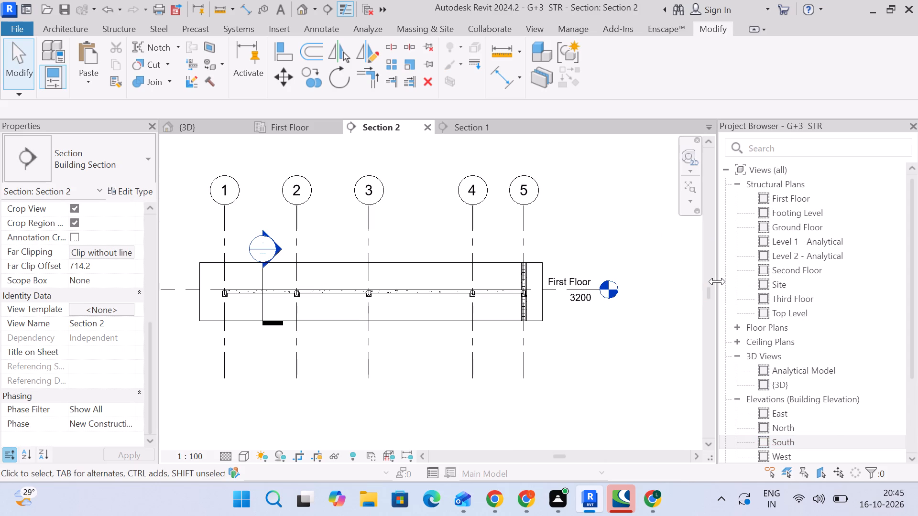
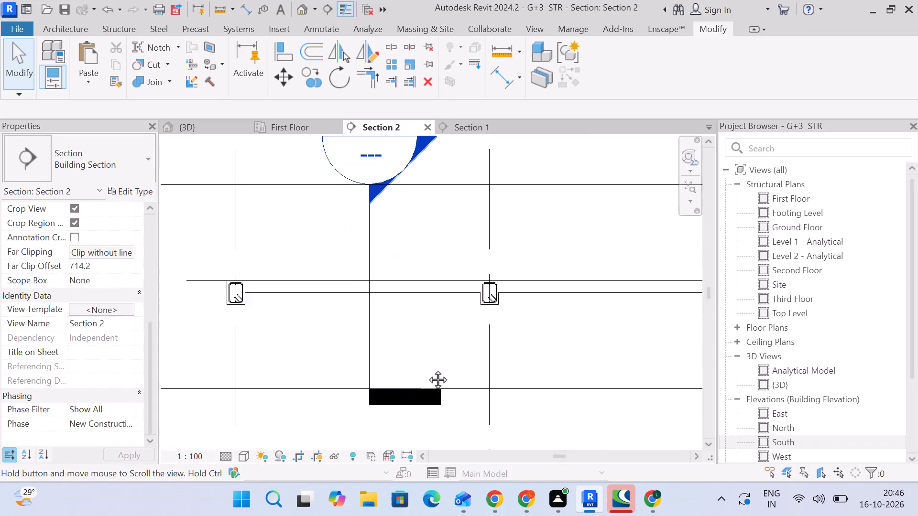
Add a rebar cover setting named SLAB COVER with a value of 25 mm.
middle_drag(427, 369, 423, 356)
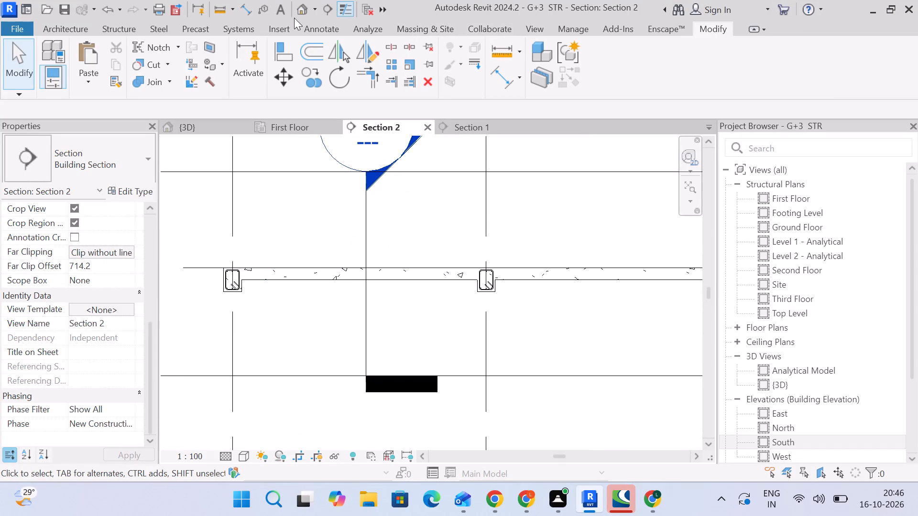
click(151, 25)
click(123, 27)
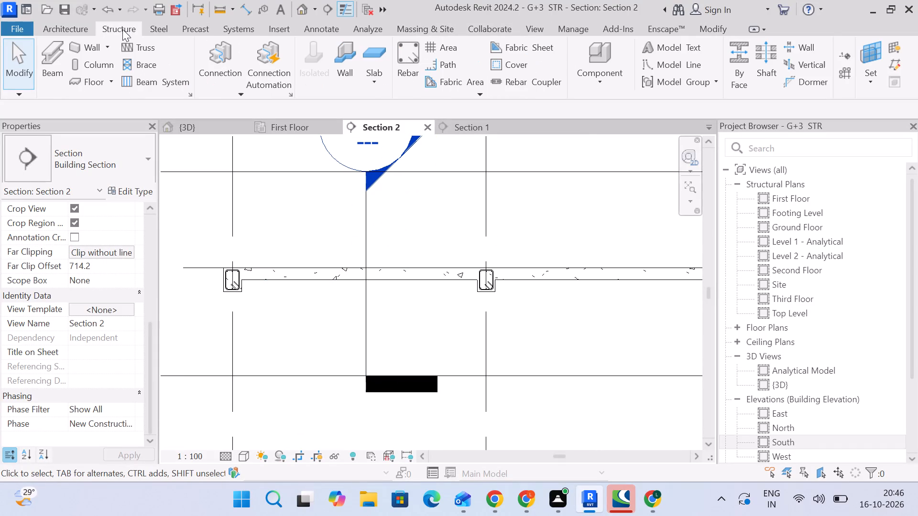
click(505, 55)
click(510, 66)
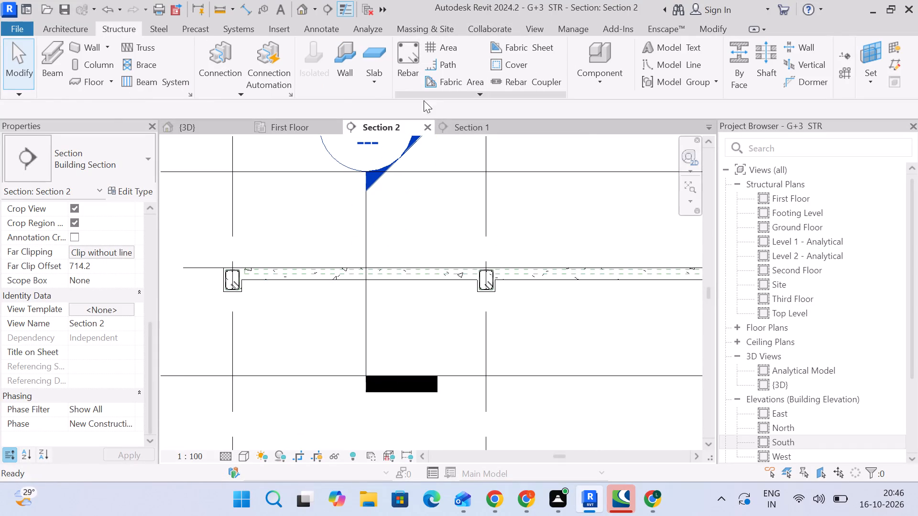
click(286, 281)
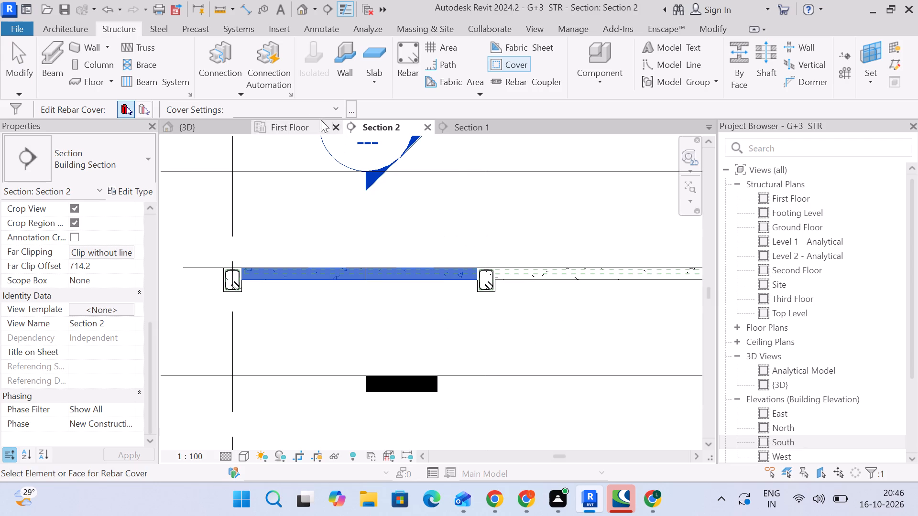
click(294, 108)
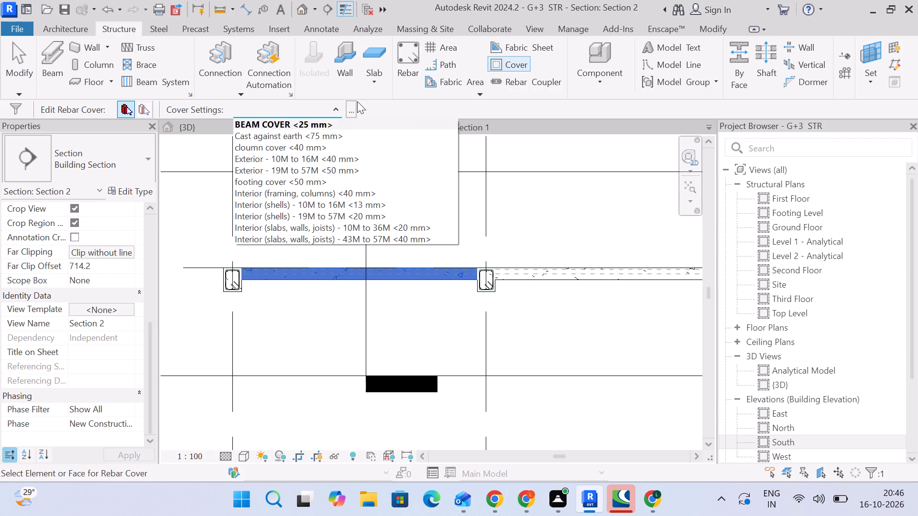
click(357, 101)
click(357, 107)
click(350, 110)
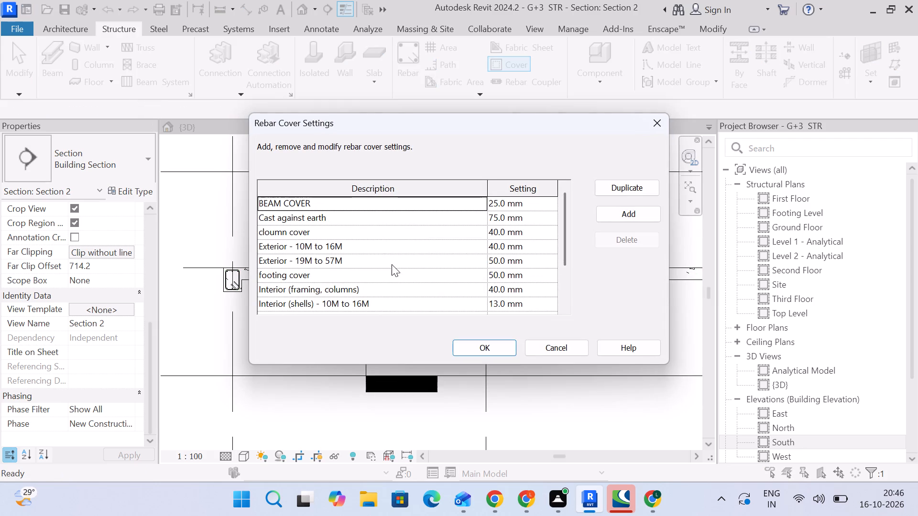
click(646, 221)
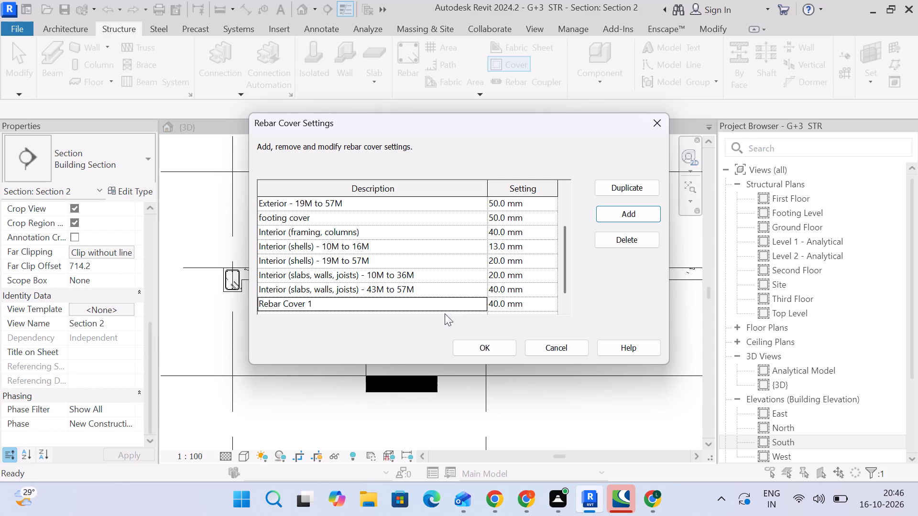
click(450, 301)
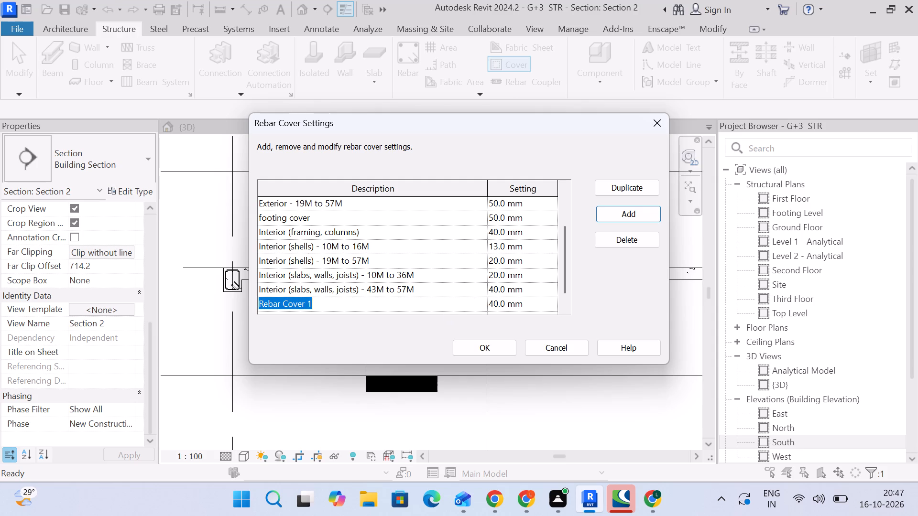
text(SLA)
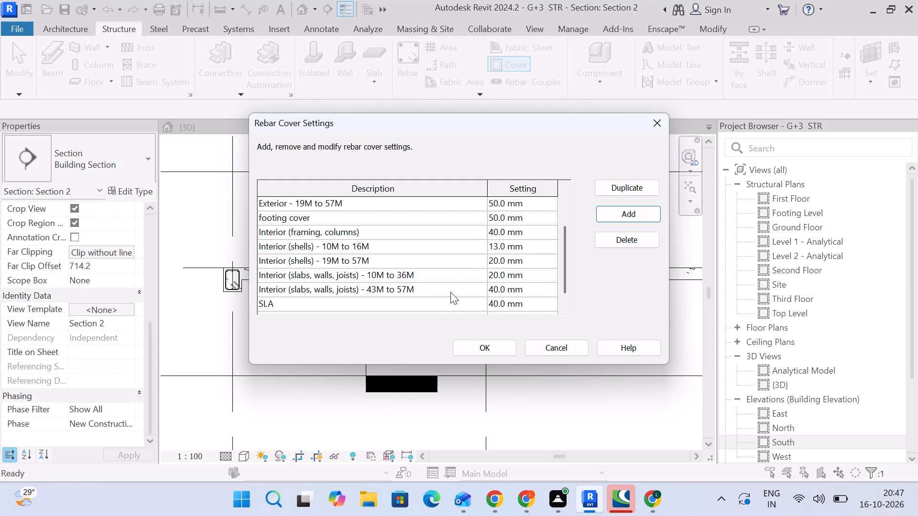
key(b)
key(space)
text(COVER)
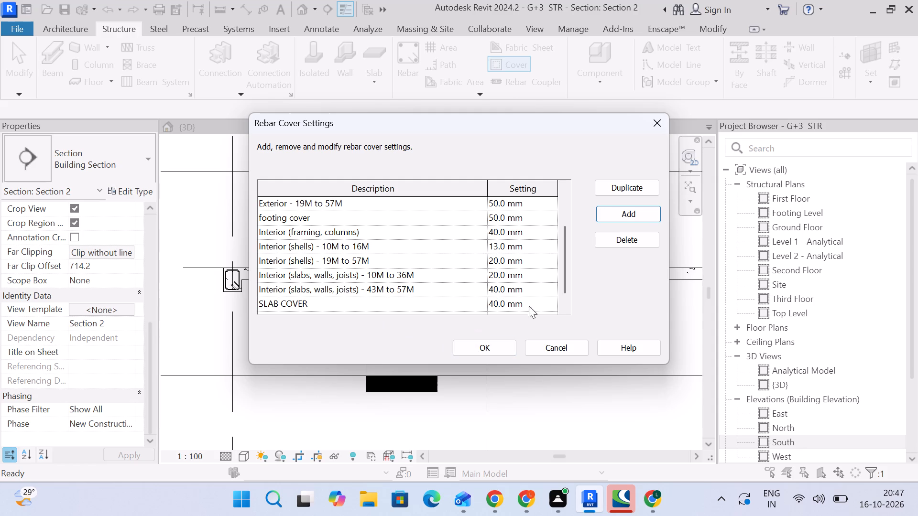
click(536, 305)
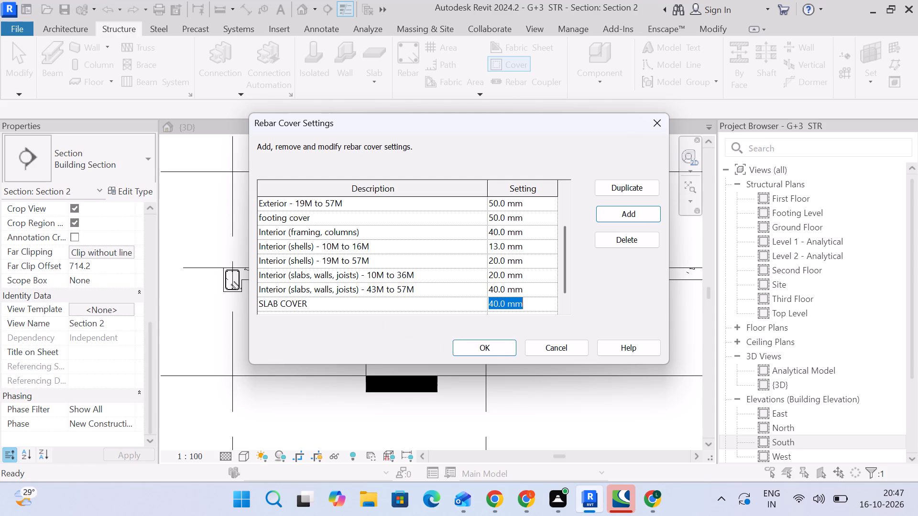
text(25)
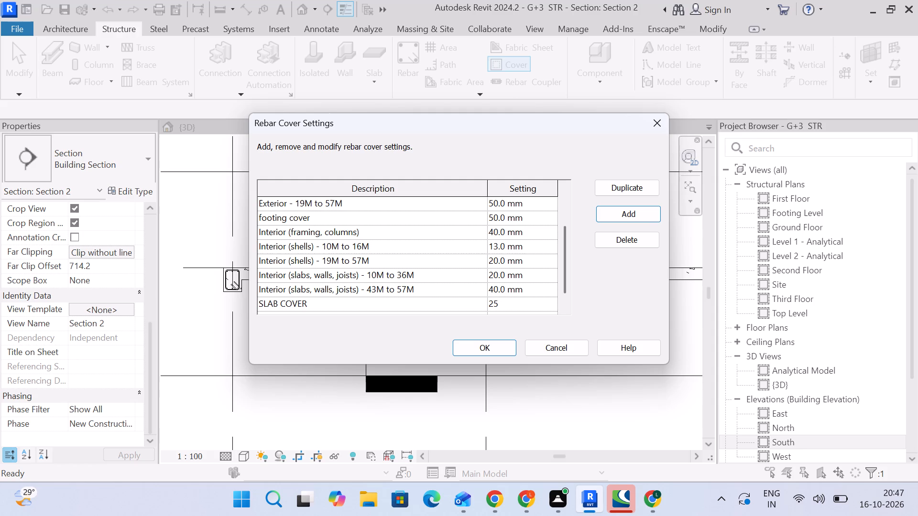
key(Return)
click(479, 346)
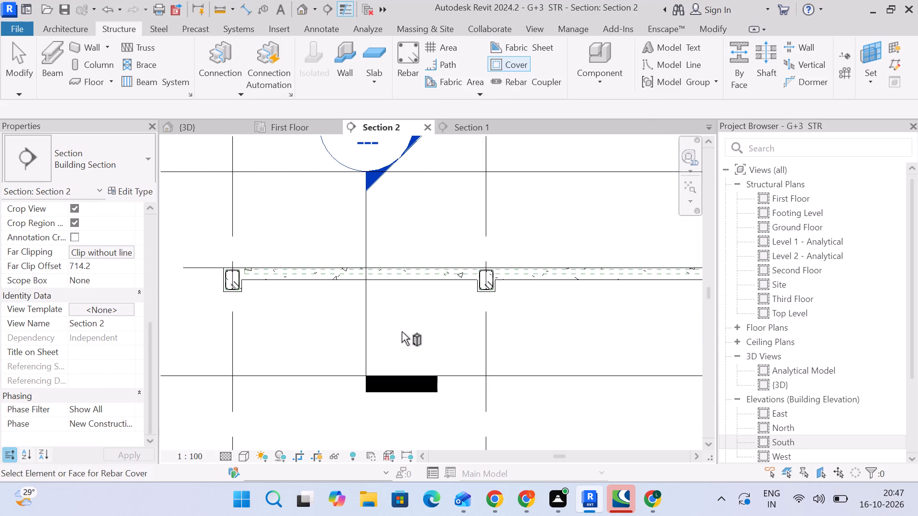
Assign the SLAB COVER <25 mm> rebar cover to the first-floor slab between grids 1 and 2.
click(430, 279)
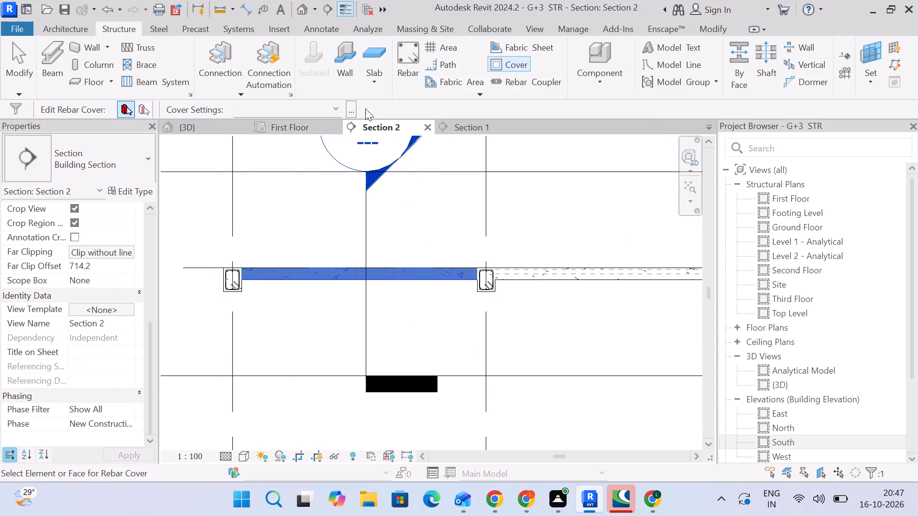
click(336, 106)
click(332, 127)
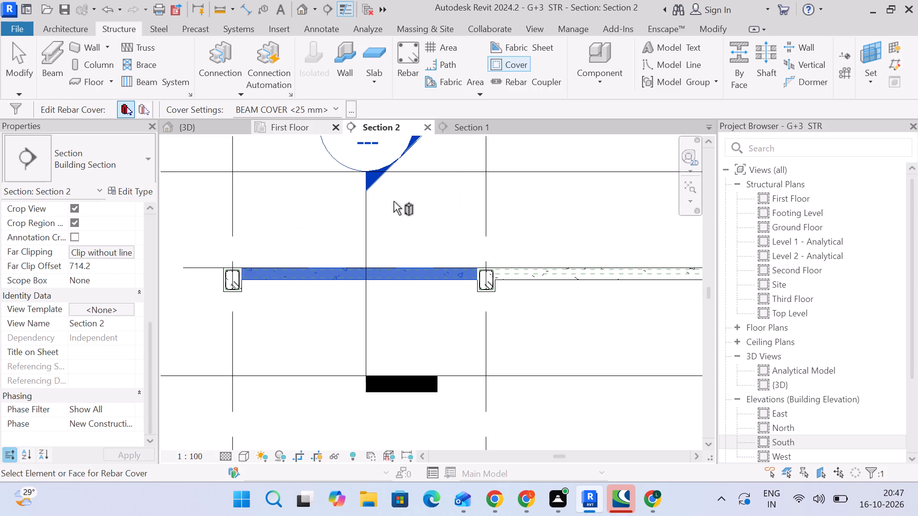
click(335, 106)
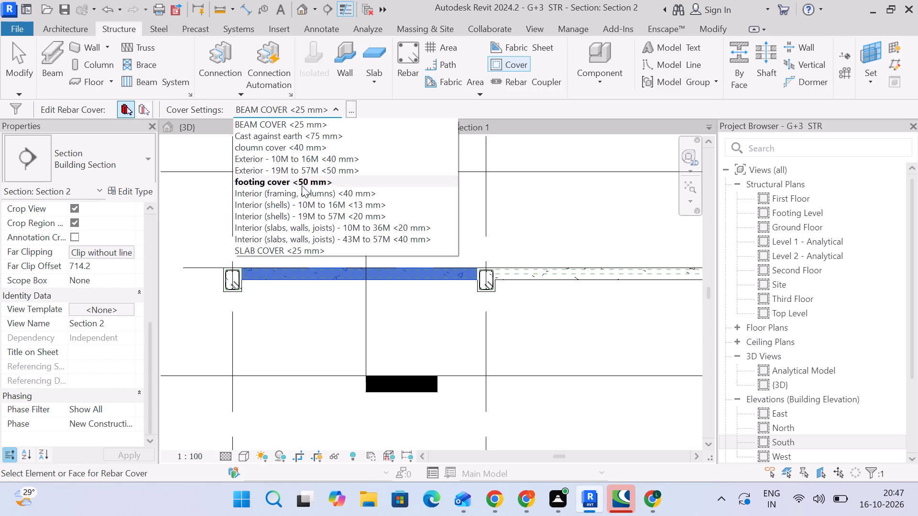
click(279, 249)
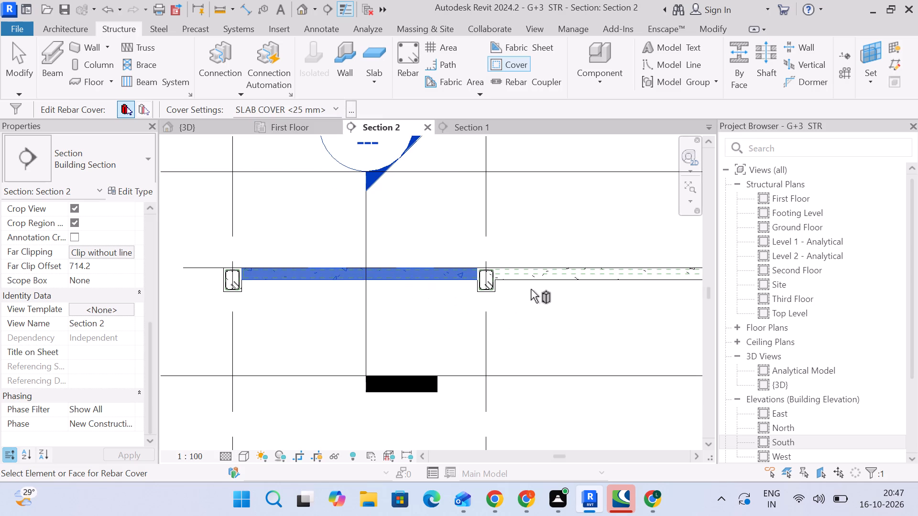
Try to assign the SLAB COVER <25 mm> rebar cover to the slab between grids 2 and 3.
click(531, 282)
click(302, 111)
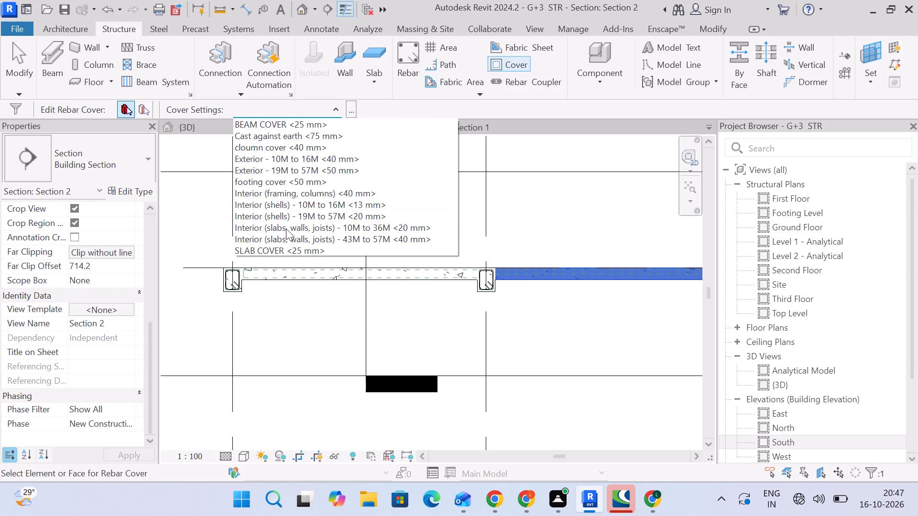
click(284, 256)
Assign the SLAB COVER <25 mm> rebar cover to the slab between grids 3 and 4 and the one between grids 2 and 3.
middle_drag(541, 321, 353, 274)
scroll(352, 269, down, 3)
click(521, 236)
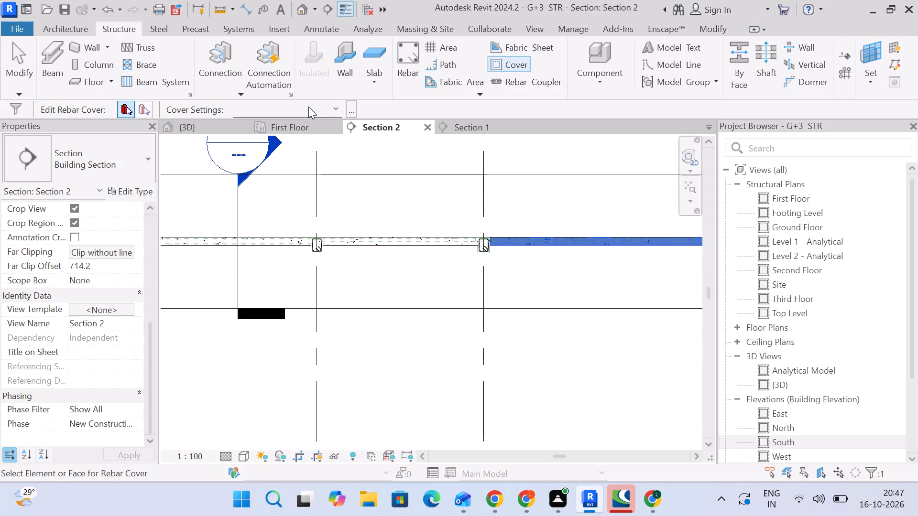
click(308, 107)
click(296, 245)
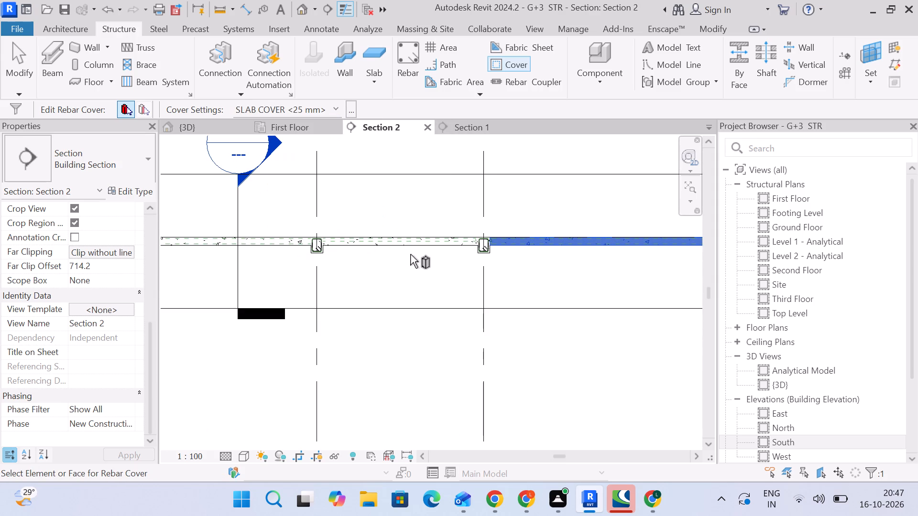
click(413, 243)
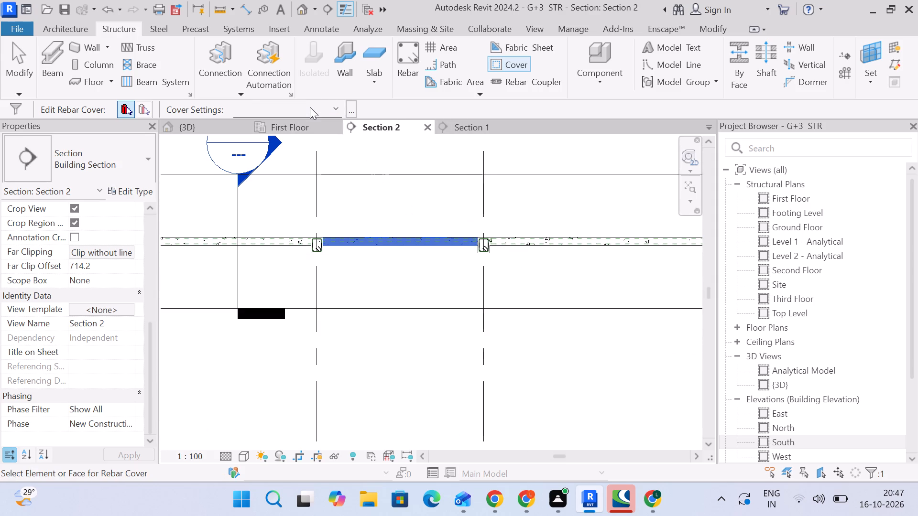
click(310, 107)
click(285, 245)
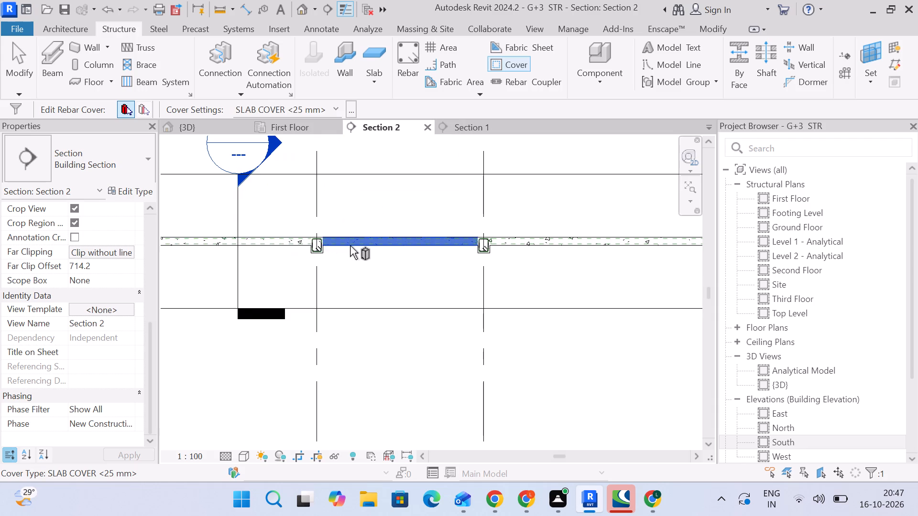
Assign the SLAB COVER <25 mm> rebar cover to the slab between grids 4 and 5.
scroll(350, 246, down, 2)
middle_drag(568, 251, 344, 240)
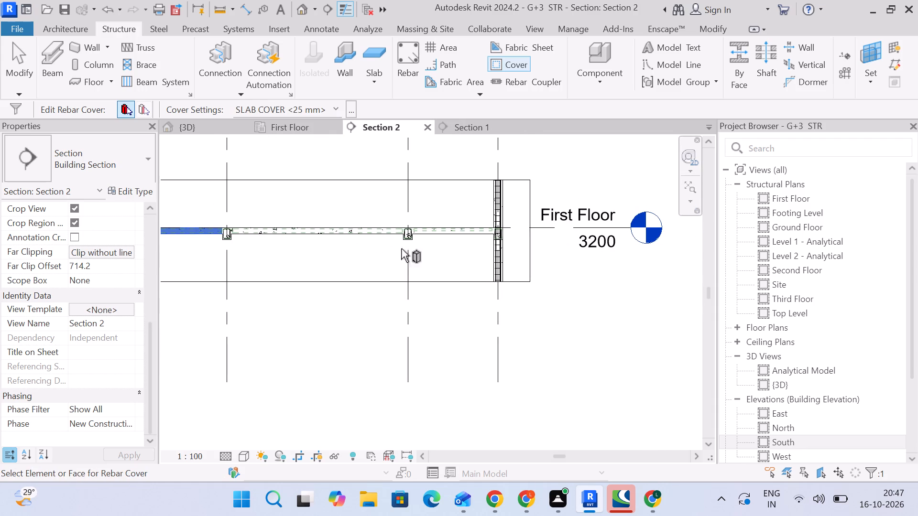
click(433, 237)
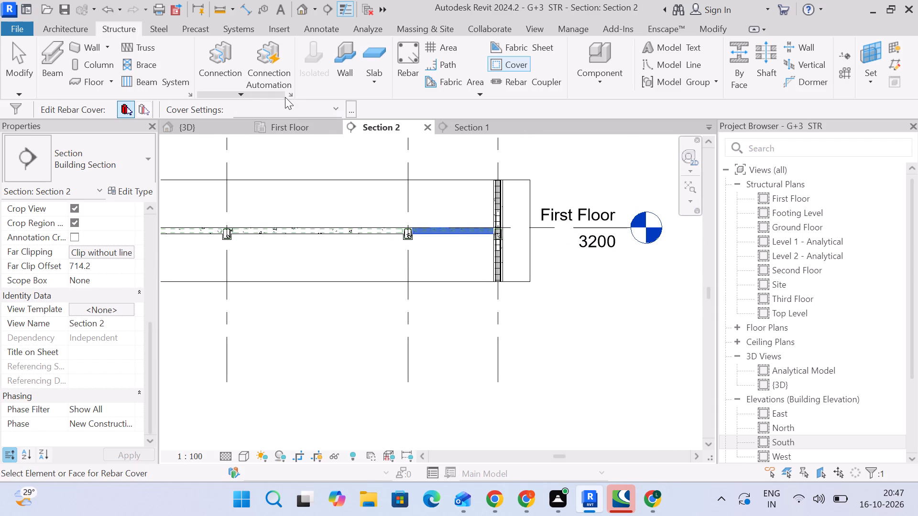
click(291, 109)
click(296, 251)
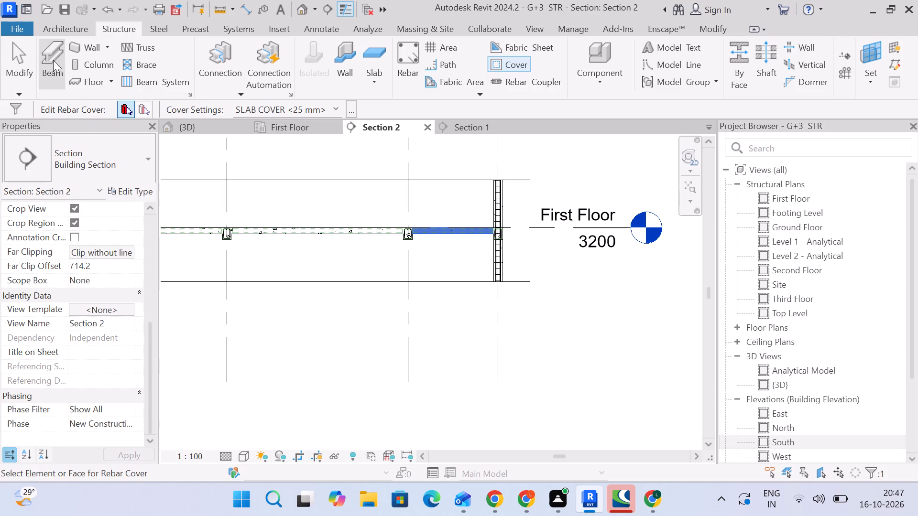
click(22, 61)
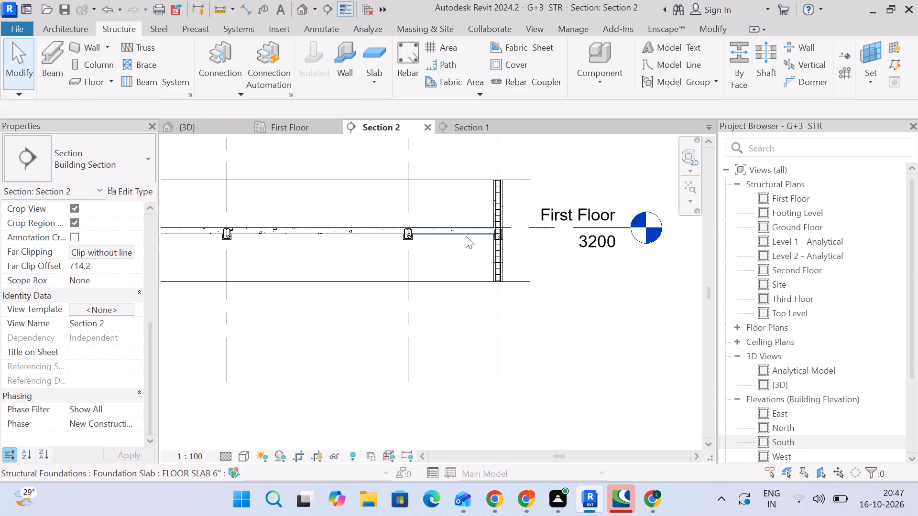
Examine the first-floor slabs along Section 2, from the bay at grid 5 back to the bay between grids 1 and 2.
click(466, 236)
click(272, 321)
scroll(297, 293, down, 3)
middle_drag(299, 292, 458, 312)
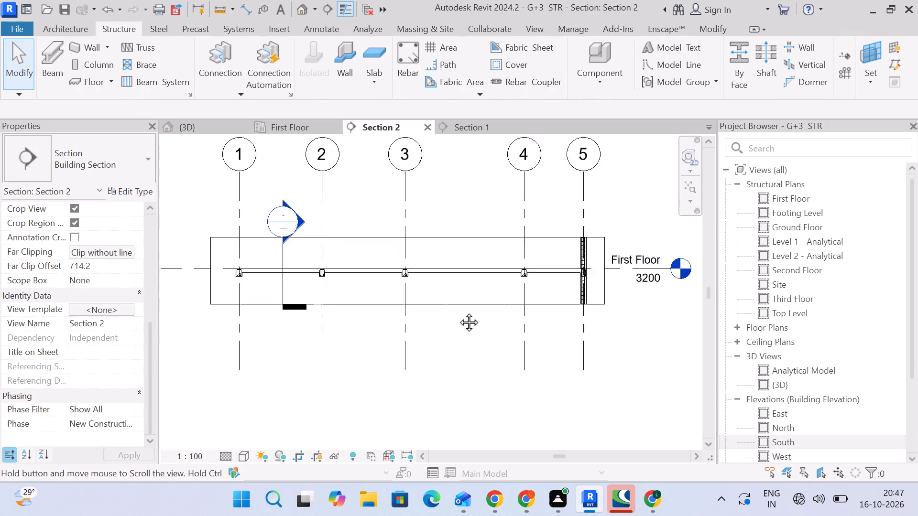
middle_drag(458, 312, 503, 324)
scroll(278, 290, up, 3)
scroll(354, 285, up, 4)
middle_drag(377, 296, 368, 235)
scroll(345, 217, up, 1)
middle_drag(370, 218, 290, 251)
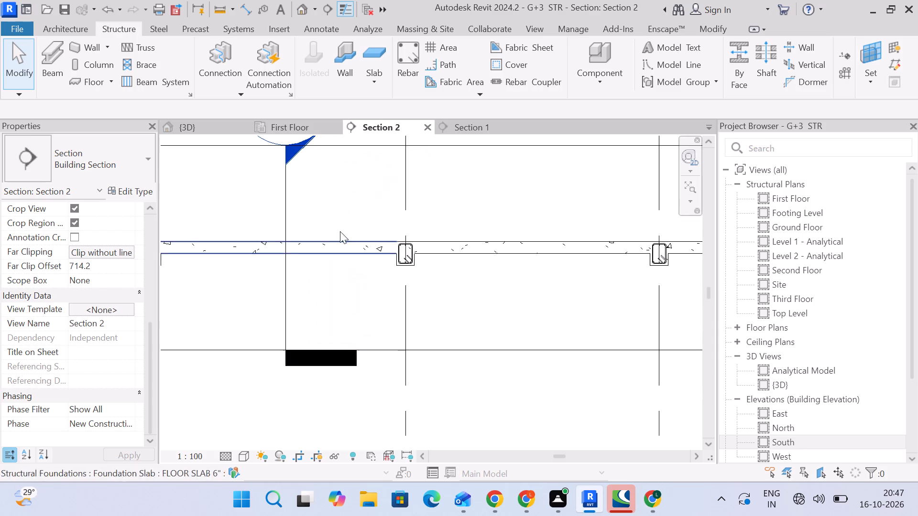
scroll(396, 315, down, 1)
middle_drag(386, 315, 610, 317)
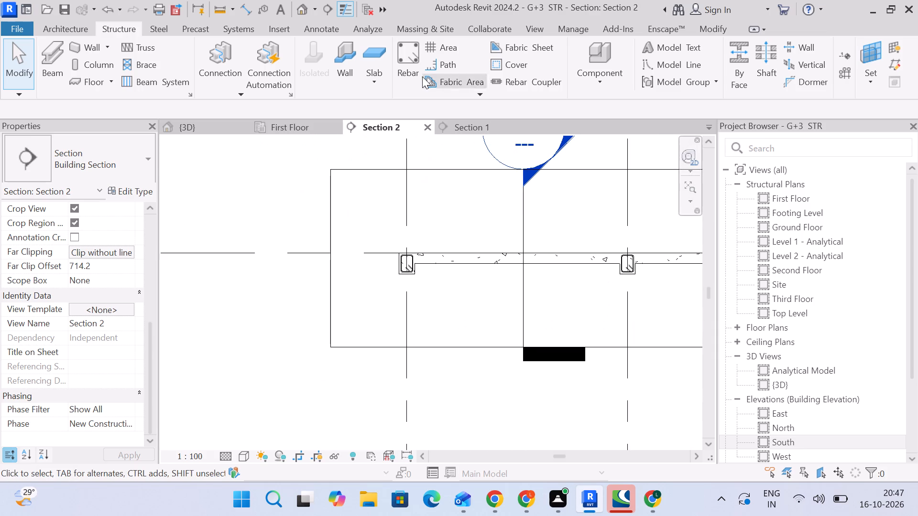
Start the Rebar command for 10M bar, look through the available rebar shapes, and choose the straight shape M_00.
click(400, 60)
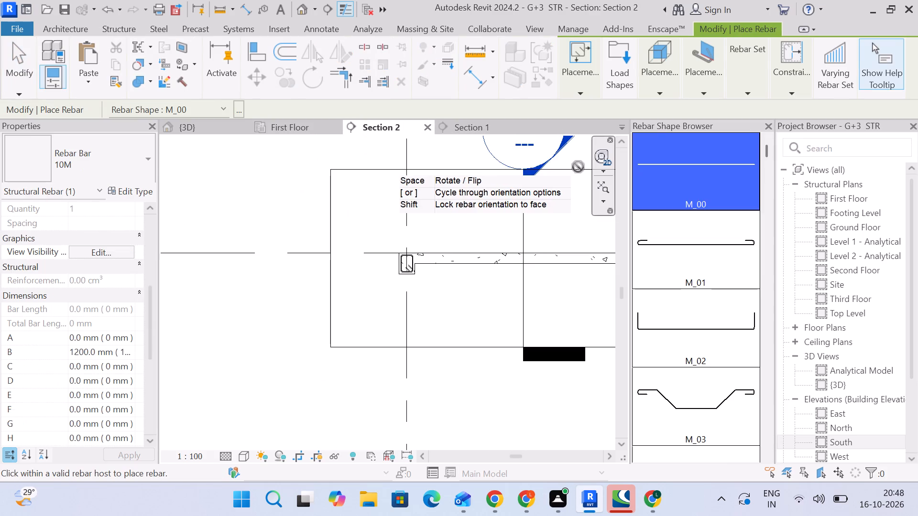
scroll(501, 256, up, 8)
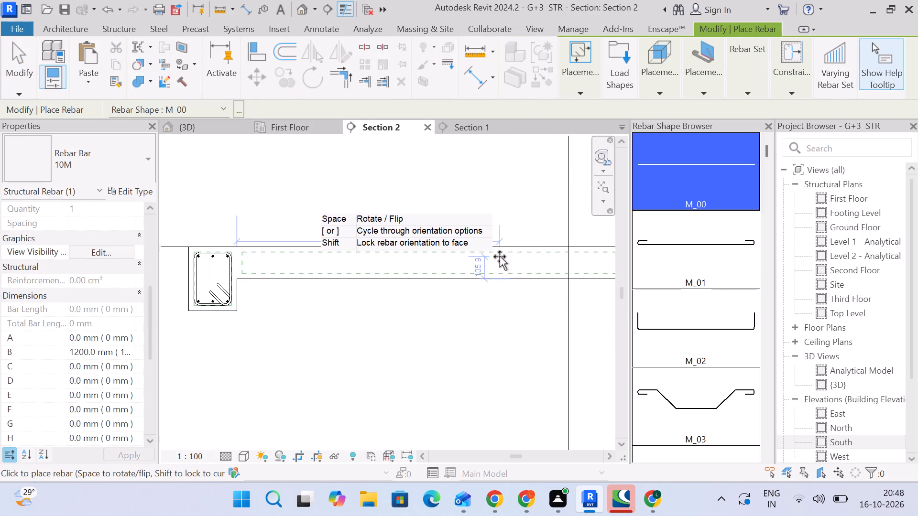
middle_drag(502, 260, 428, 250)
scroll(479, 228, down, 3)
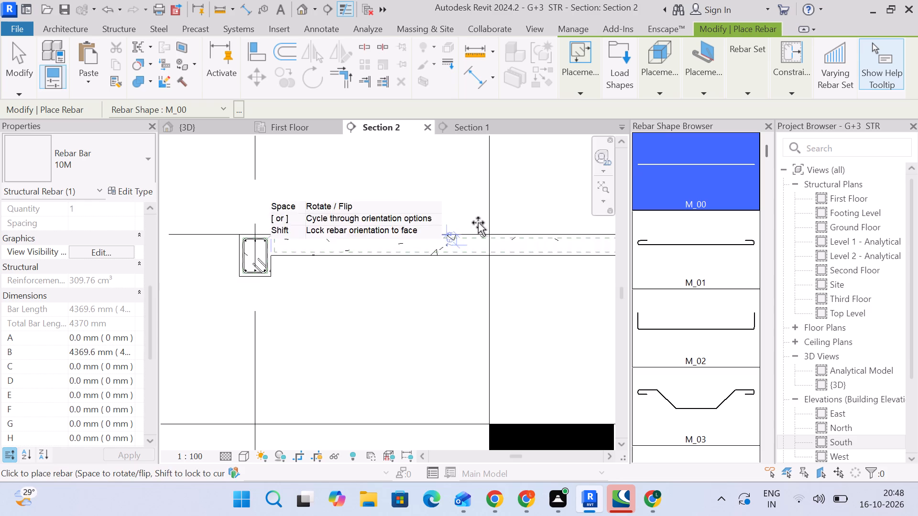
scroll(692, 284, down, 11)
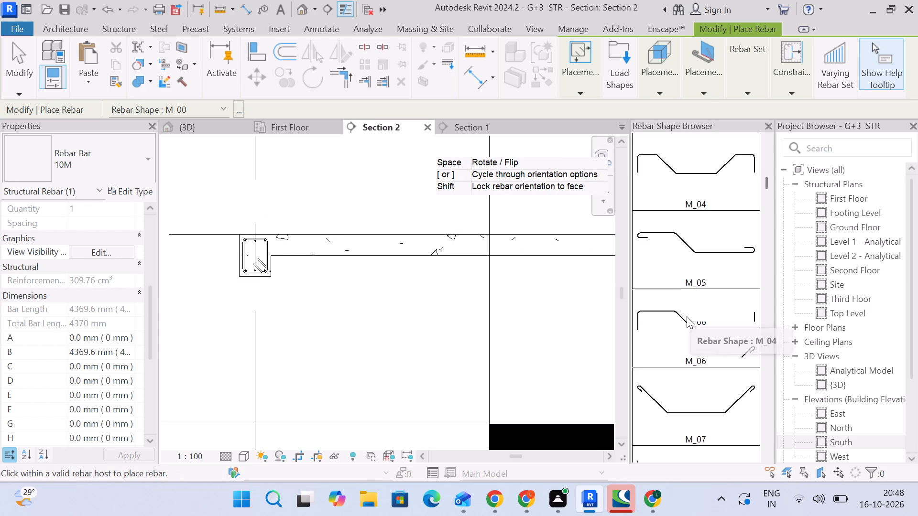
scroll(687, 316, down, 20)
scroll(687, 316, down, 13)
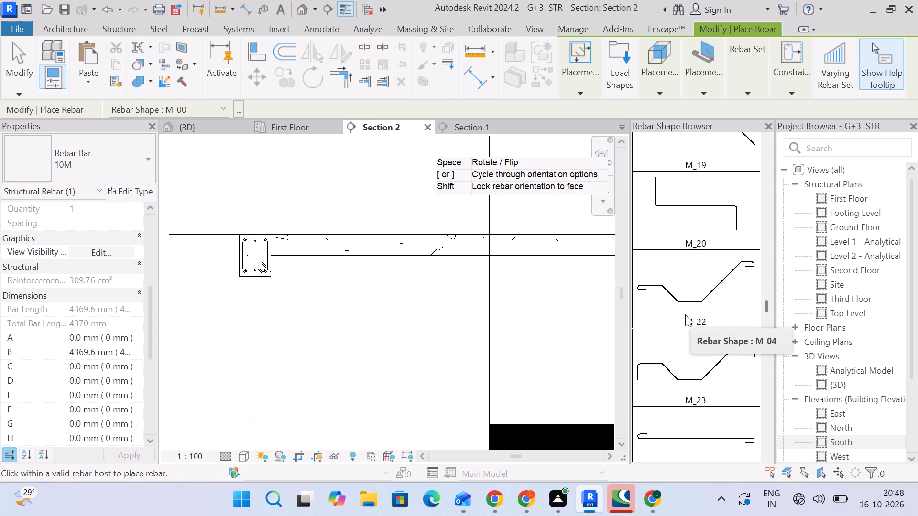
scroll(685, 314, down, 20)
scroll(685, 314, down, 12)
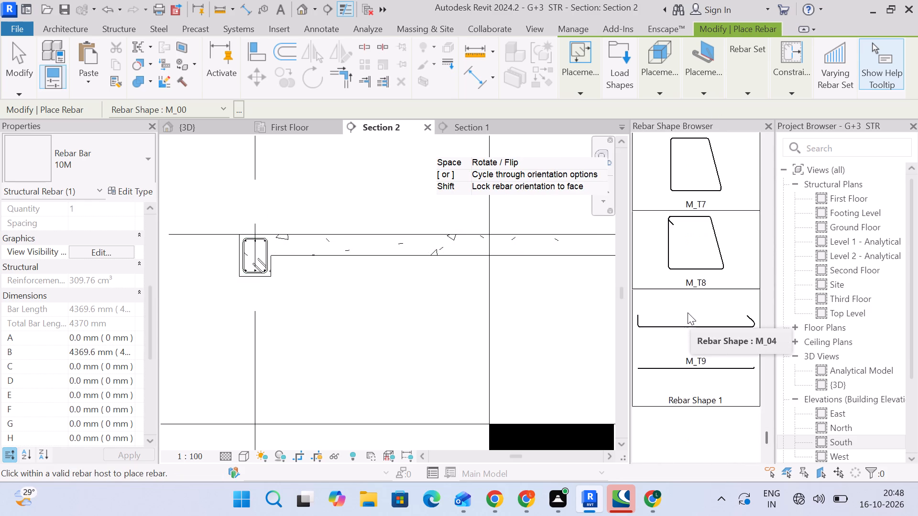
scroll(688, 312, down, 3)
scroll(688, 313, up, 17)
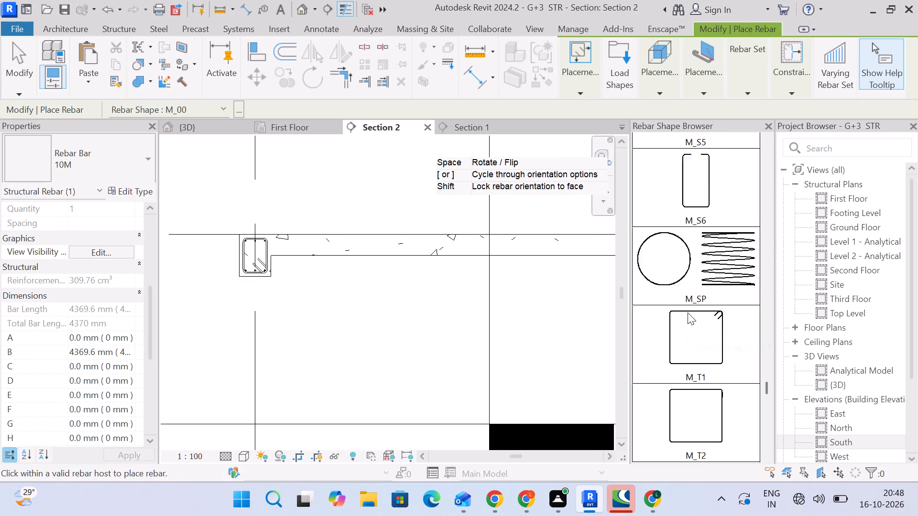
scroll(688, 312, up, 20)
scroll(688, 312, up, 2)
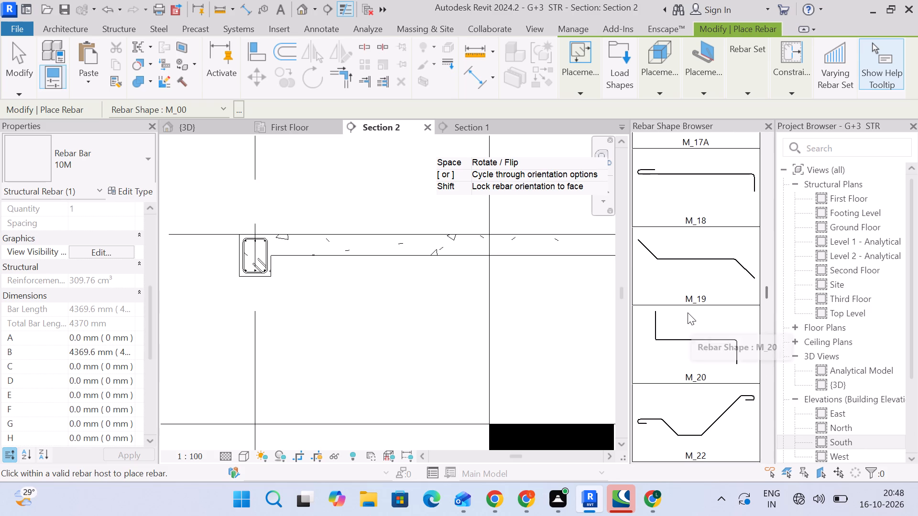
scroll(688, 312, up, 6)
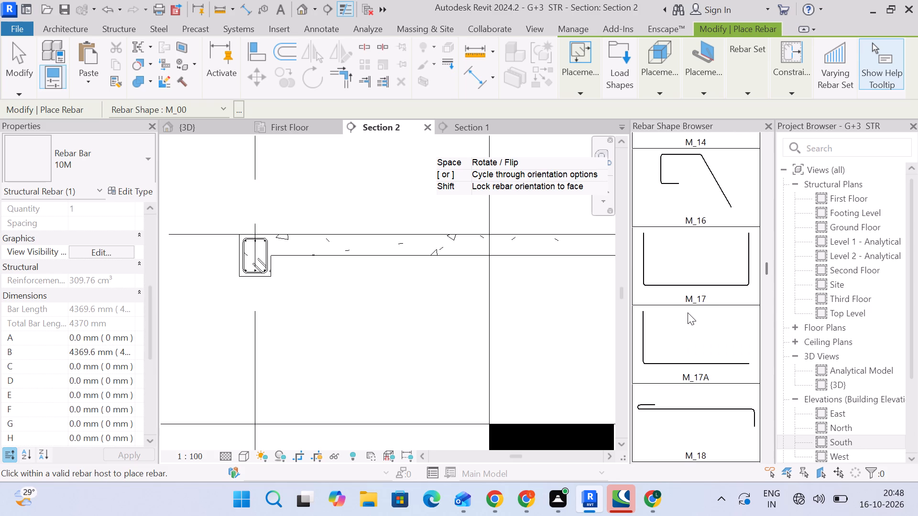
scroll(688, 312, up, 12)
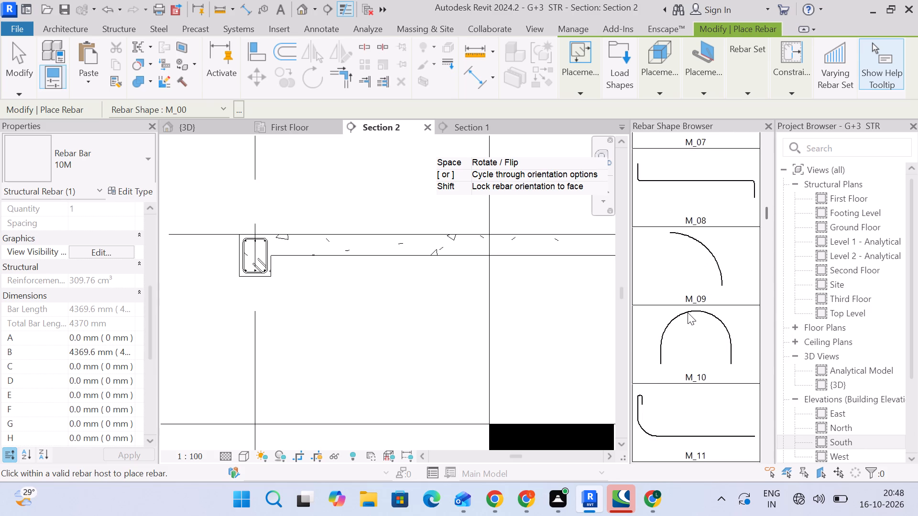
scroll(688, 312, up, 13)
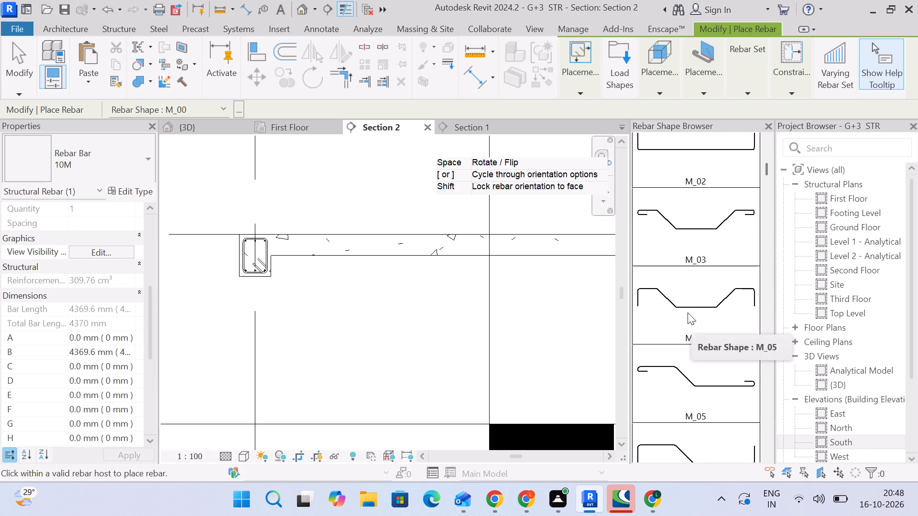
scroll(688, 312, up, 2)
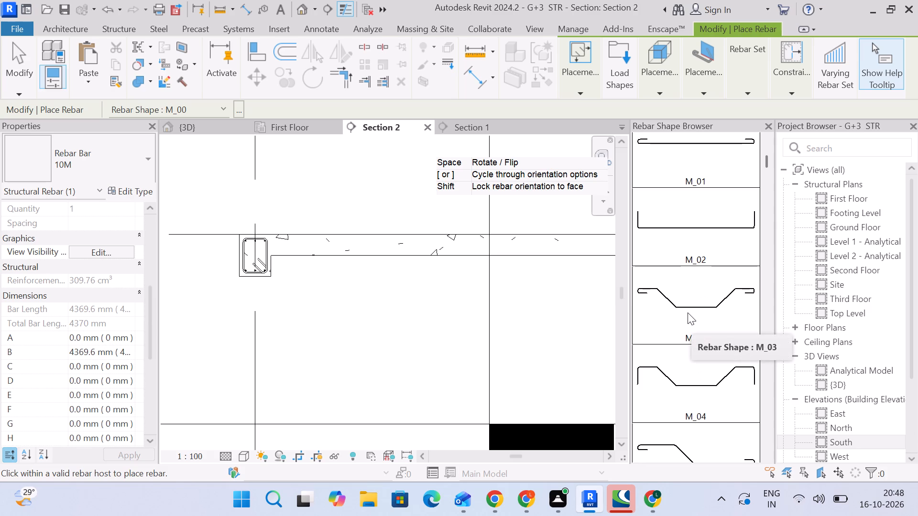
scroll(688, 312, up, 1)
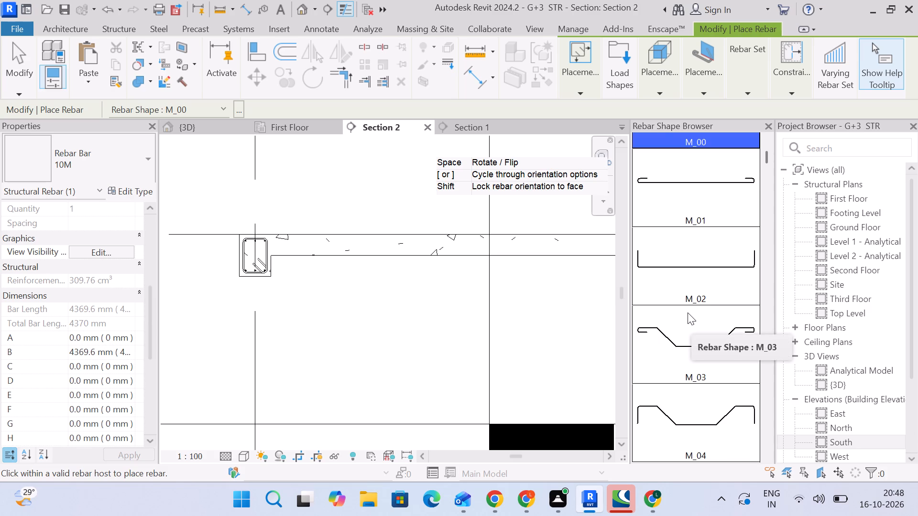
scroll(688, 312, up, 6)
click(676, 179)
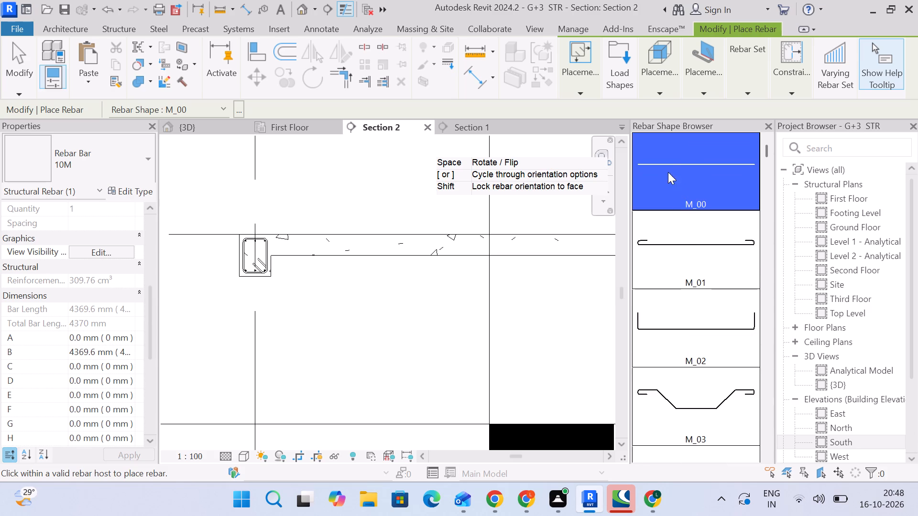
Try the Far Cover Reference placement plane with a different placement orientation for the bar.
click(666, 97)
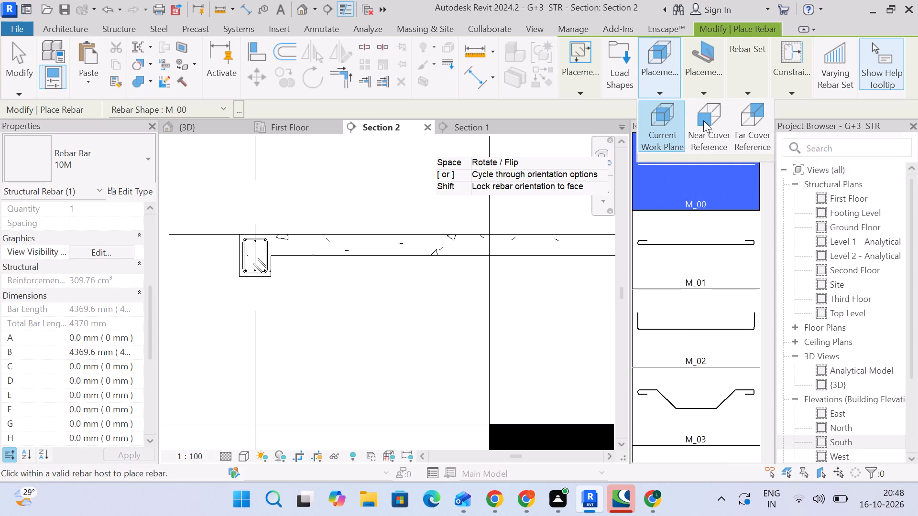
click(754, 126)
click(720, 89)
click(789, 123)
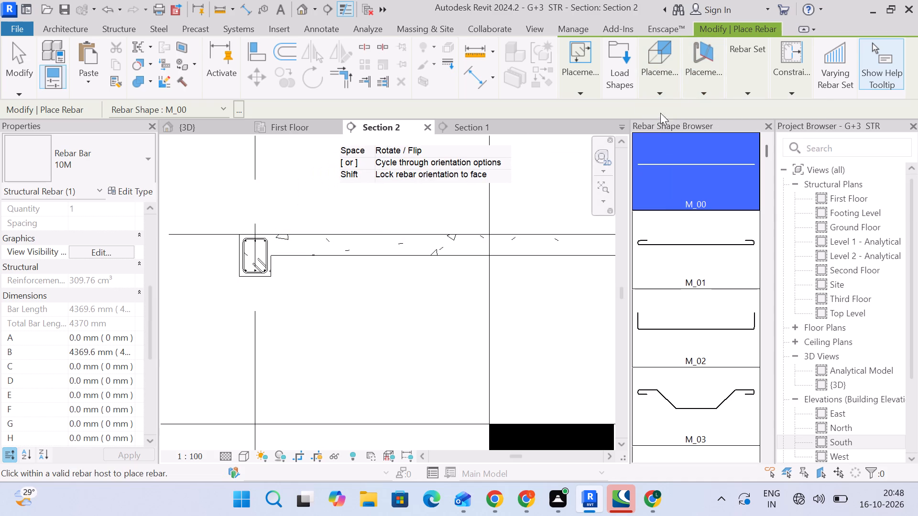
Place the straight 10M bar on the Current Work Plane, lengthwise along the top cover of the slab between grids 1 and 2.
click(657, 87)
click(655, 126)
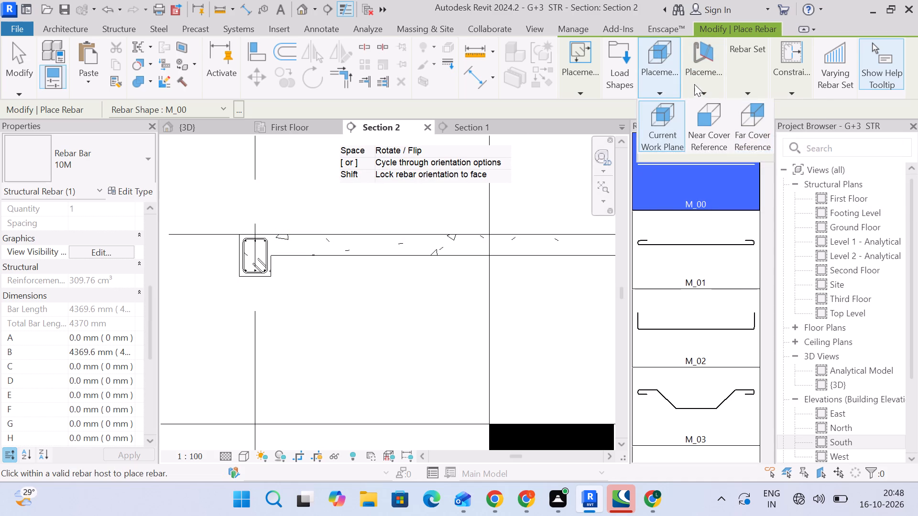
click(694, 84)
click(699, 127)
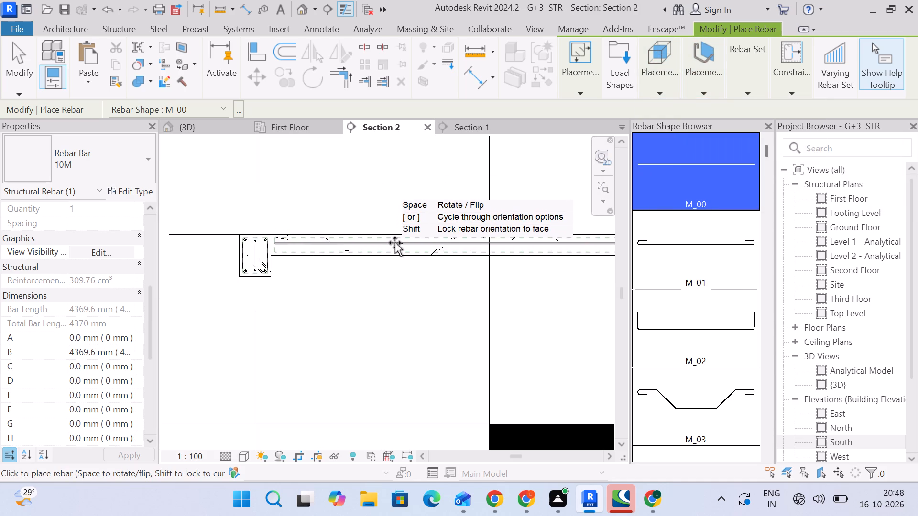
scroll(396, 241, up, 3)
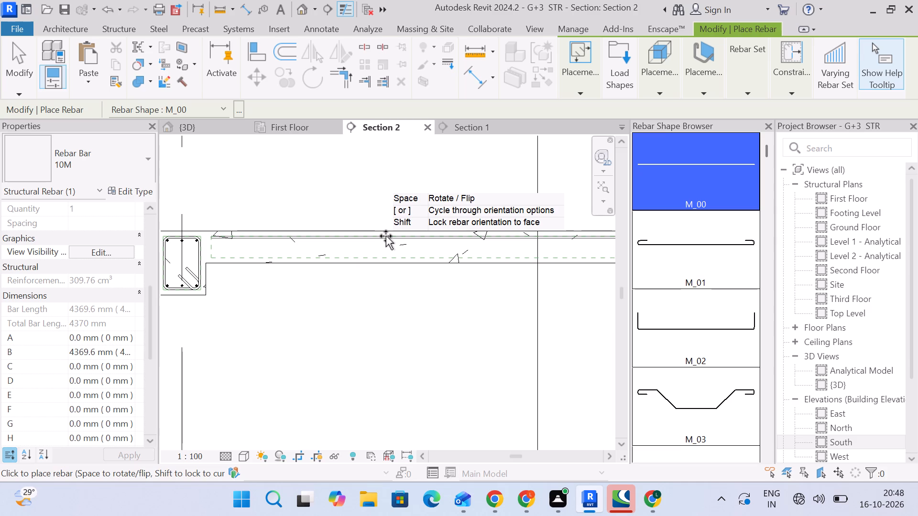
click(385, 236)
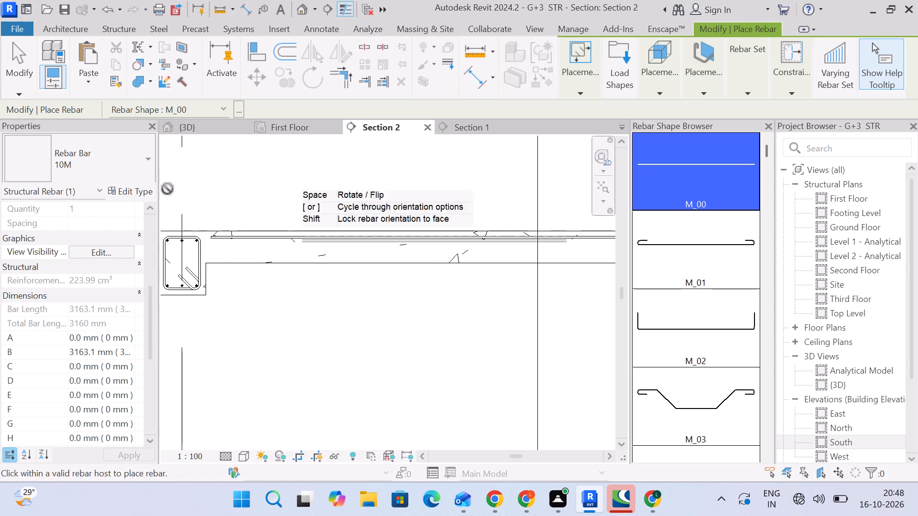
Stretch the top bar's grid 1 end to the outer side of the beam, making the bar about 3390 mm long.
click(12, 58)
click(238, 237)
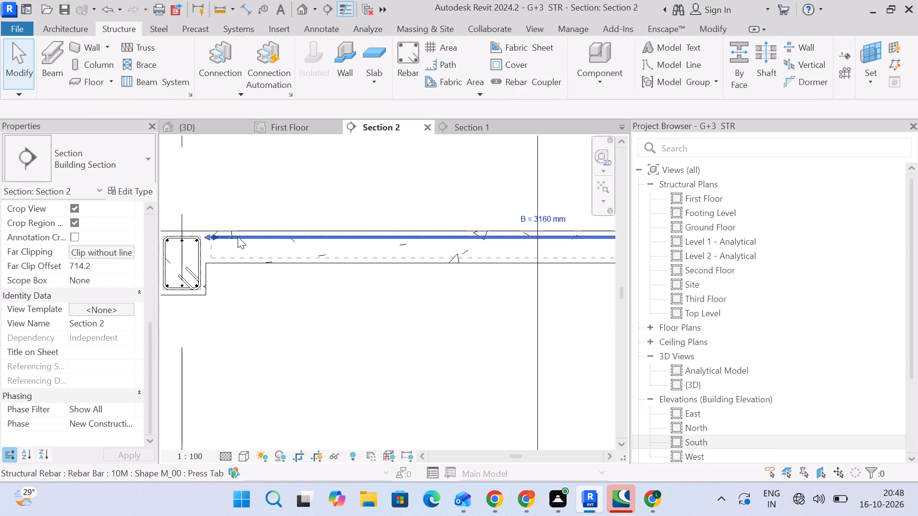
scroll(276, 276, down, 3)
middle_drag(385, 321, 325, 314)
scroll(319, 304, down, 2)
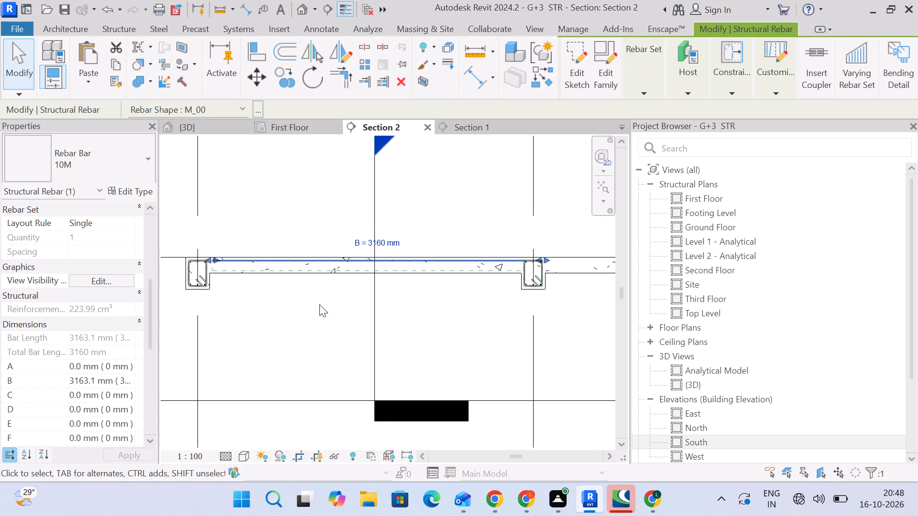
scroll(219, 260, up, 2)
drag(204, 261, 180, 267)
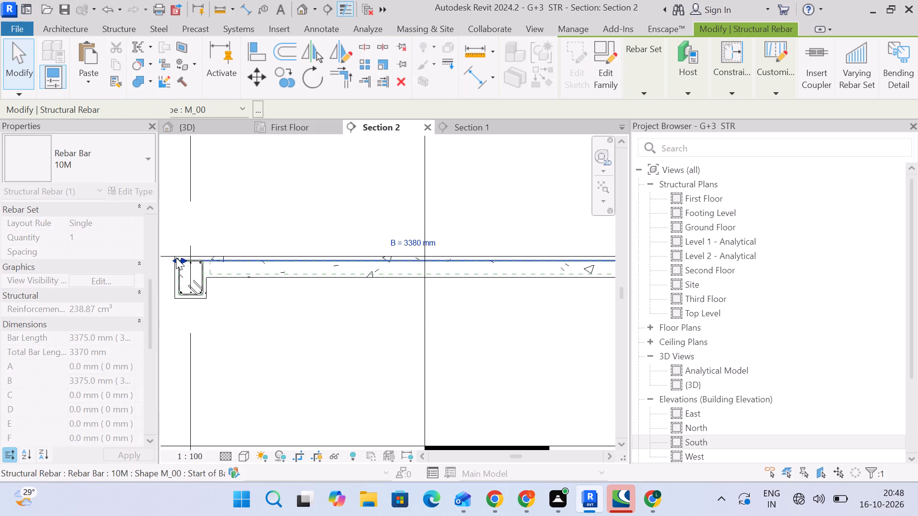
scroll(176, 257, up, 12)
click(183, 263)
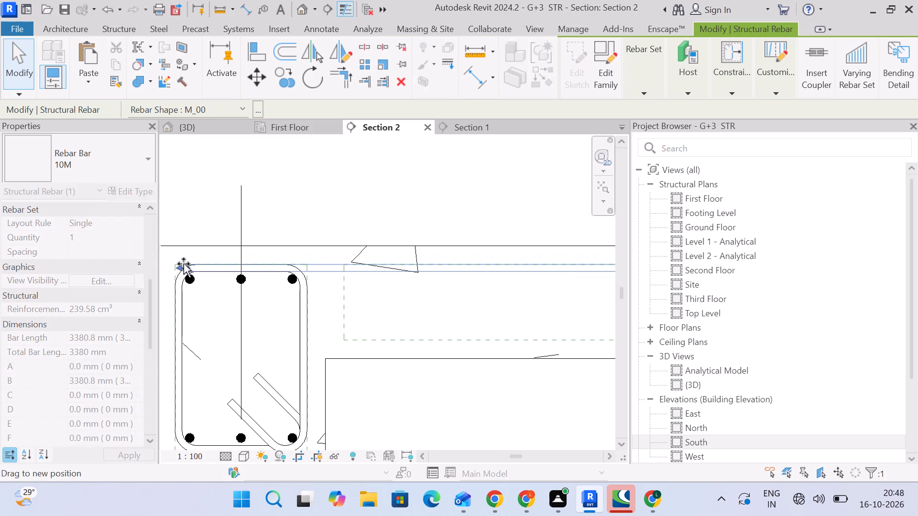
In the top bar's sketch, split the line about 1117 mm from grid 1 and delete the part towards grid 2.
scroll(322, 342, down, 10)
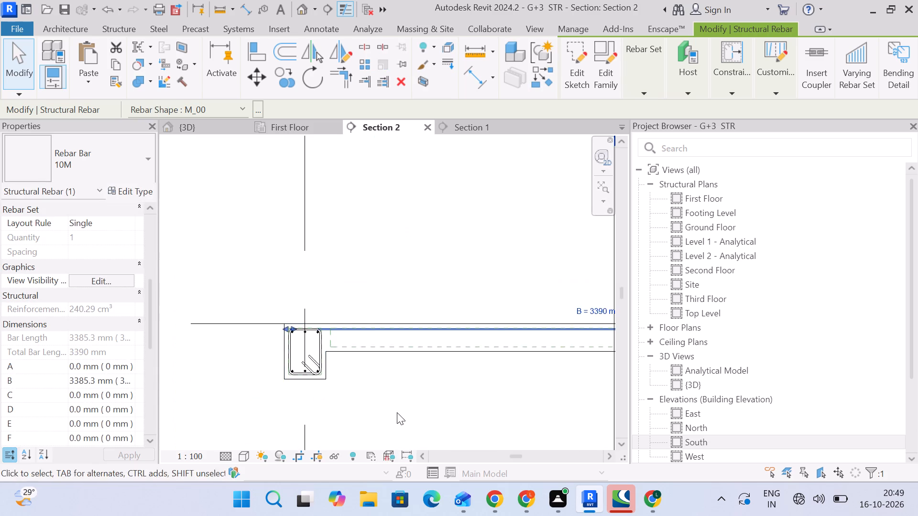
middle_drag(398, 413, 274, 349)
scroll(429, 349, down, 3)
middle_drag(540, 365, 451, 336)
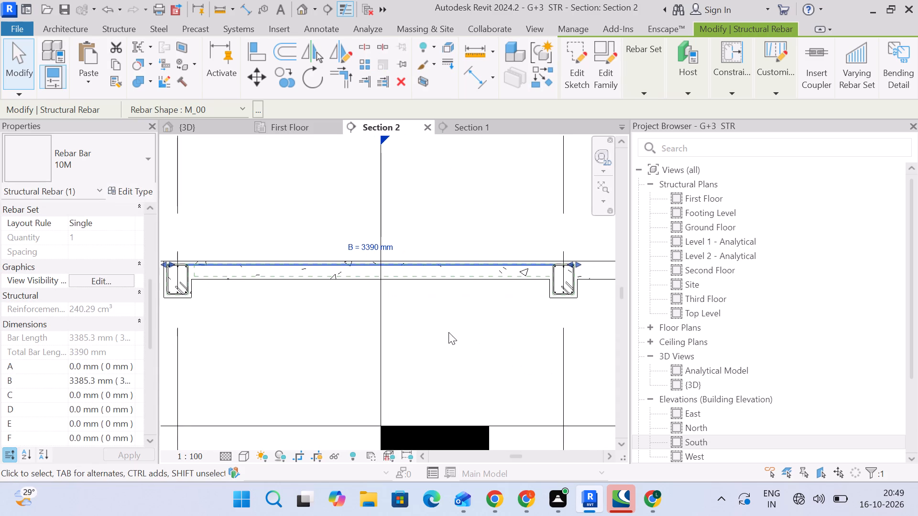
click(570, 85)
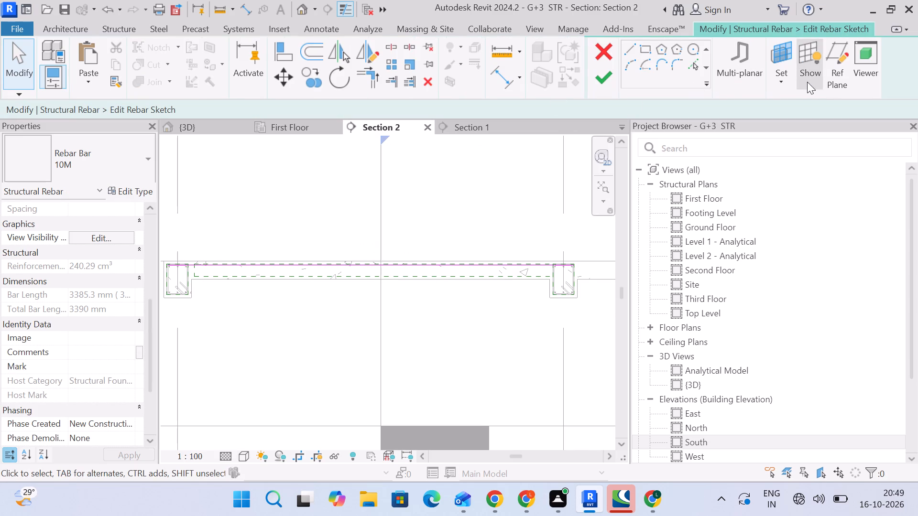
scroll(332, 264, up, 4)
middle_drag(377, 284, 493, 298)
click(393, 46)
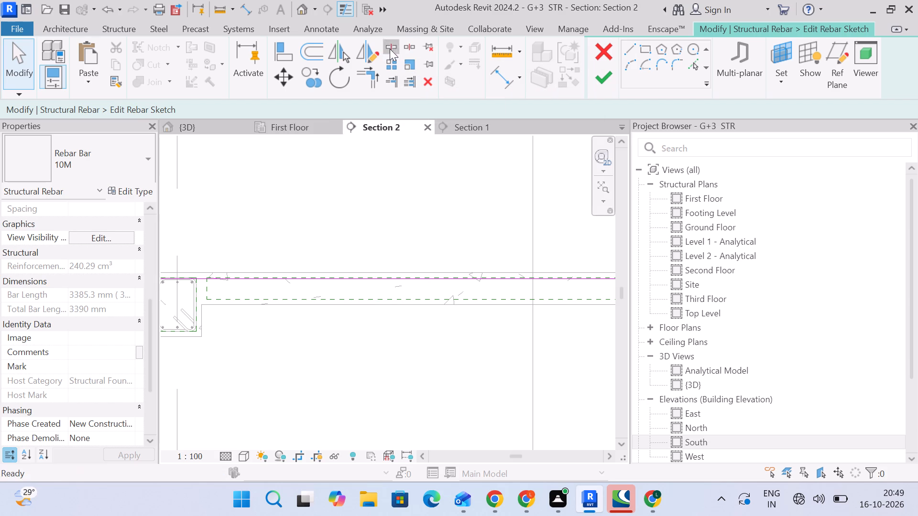
click(412, 281)
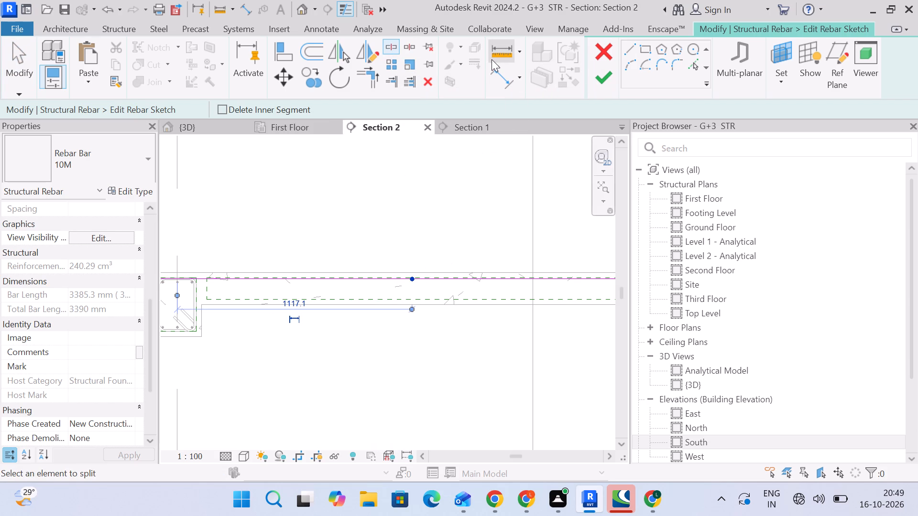
click(17, 63)
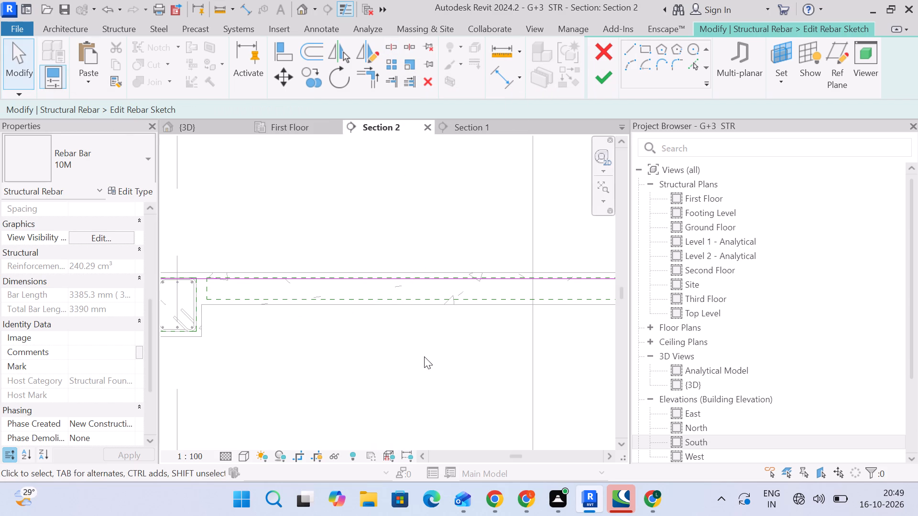
click(482, 279)
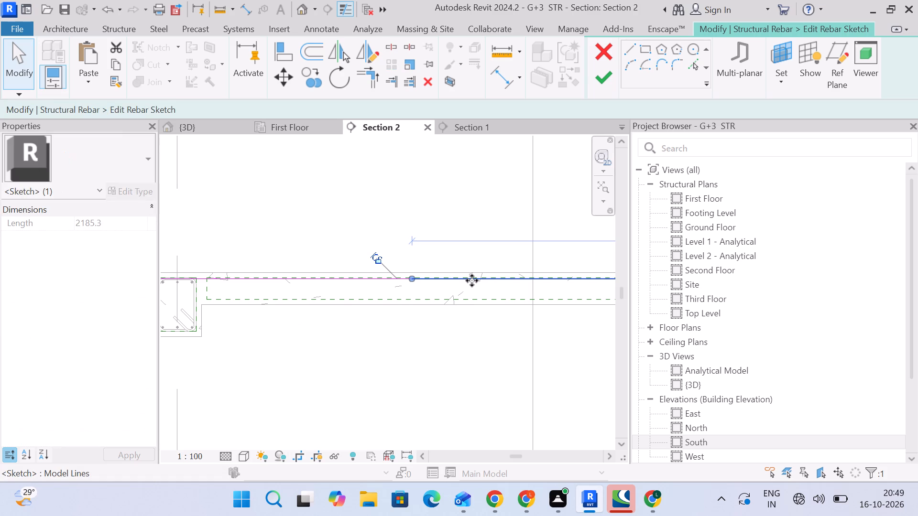
key(Delete)
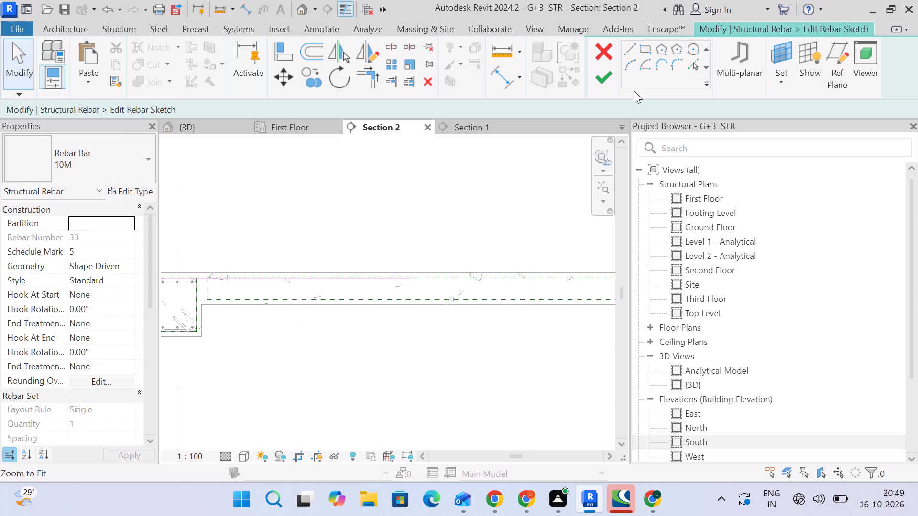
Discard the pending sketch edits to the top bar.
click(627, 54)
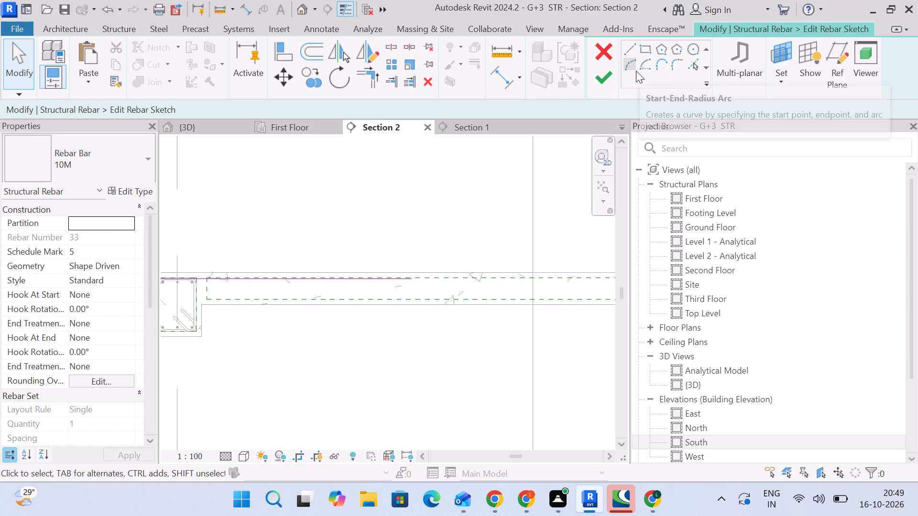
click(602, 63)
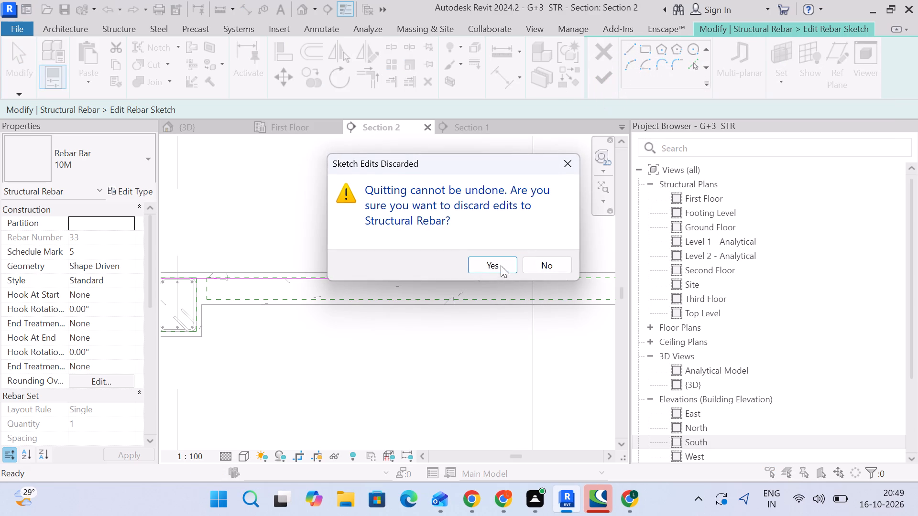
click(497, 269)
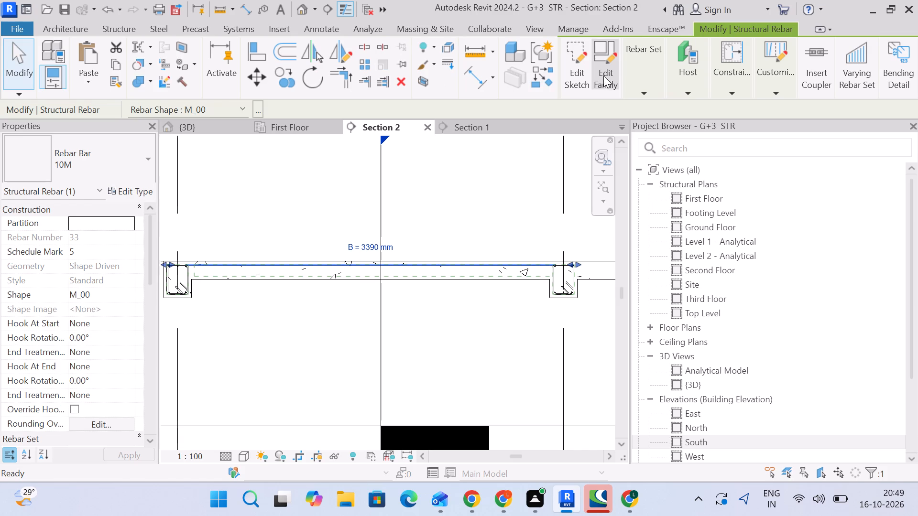
In the top bar's sketch, draw a line along the bottom cover from the grid 2 beam, ending in a 45° upward segment about 280 mm long.
click(572, 82)
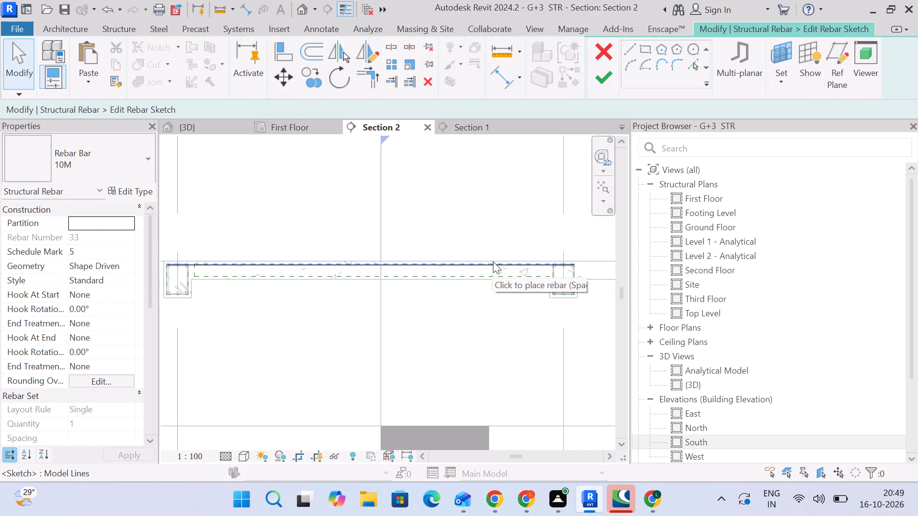
click(630, 50)
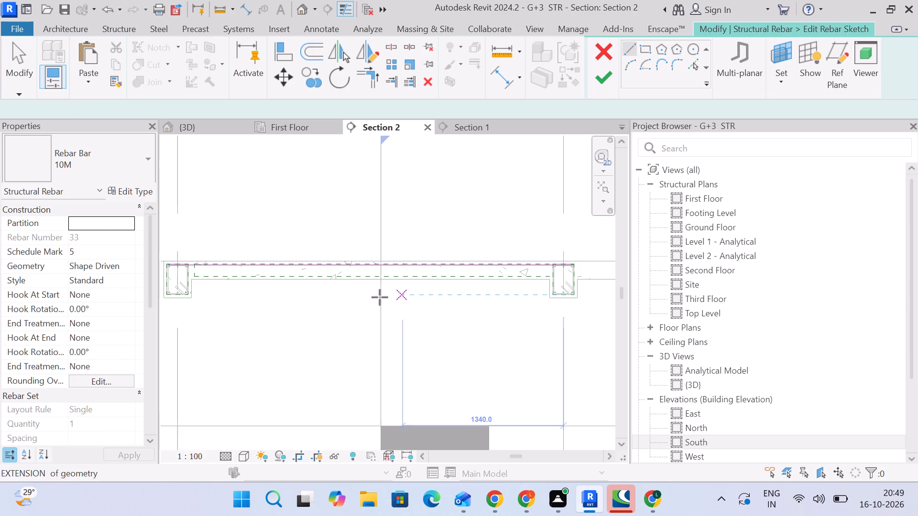
scroll(360, 276, up, 5)
middle_drag(428, 327, 502, 358)
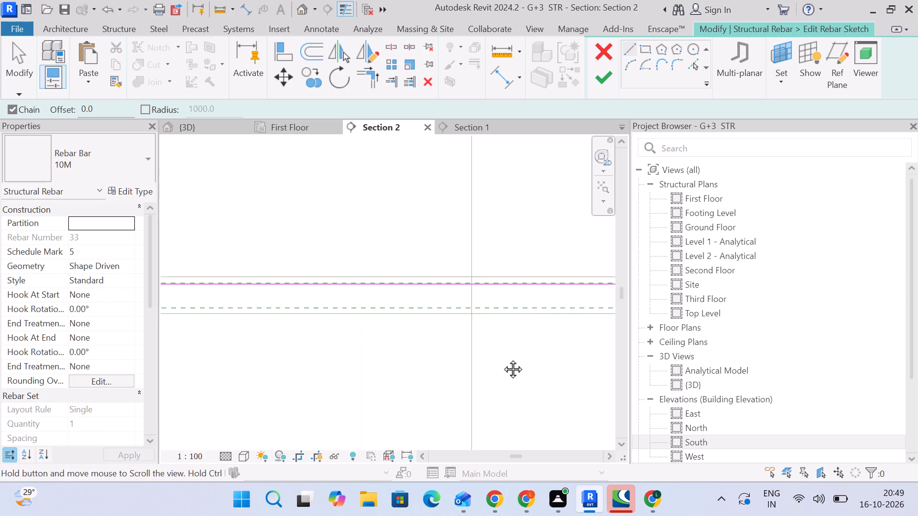
middle_drag(502, 358, 510, 358)
scroll(522, 349, down, 4)
middle_drag(523, 349, 240, 291)
scroll(397, 287, up, 7)
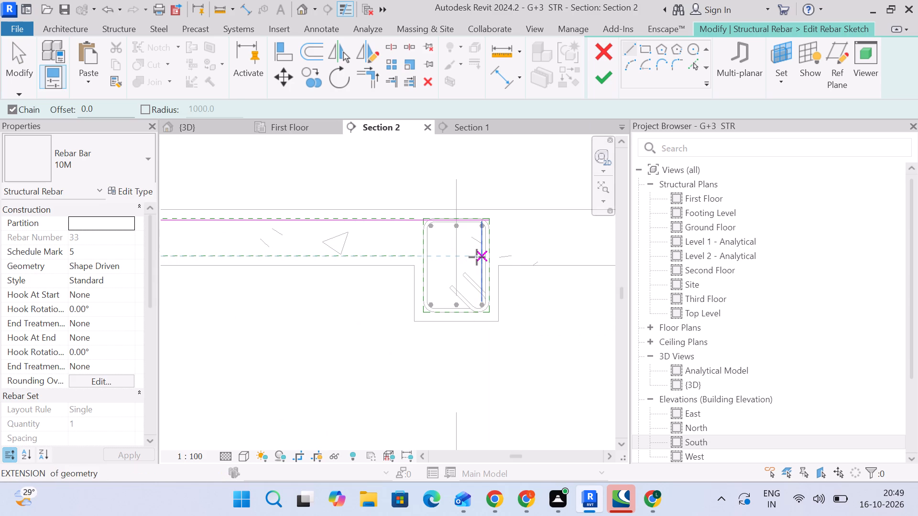
click(477, 257)
scroll(351, 262, down, 3)
middle_drag(350, 263, 527, 312)
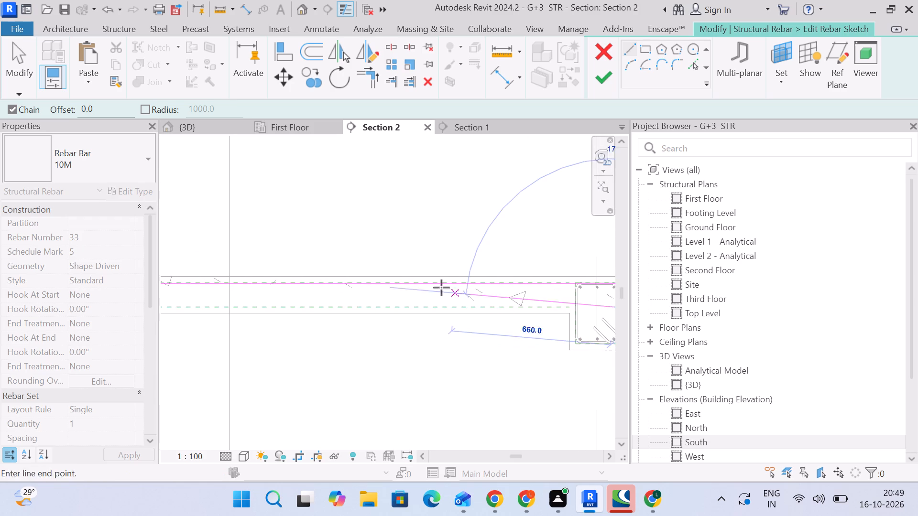
scroll(328, 293, down, 4)
middle_drag(310, 307, 558, 355)
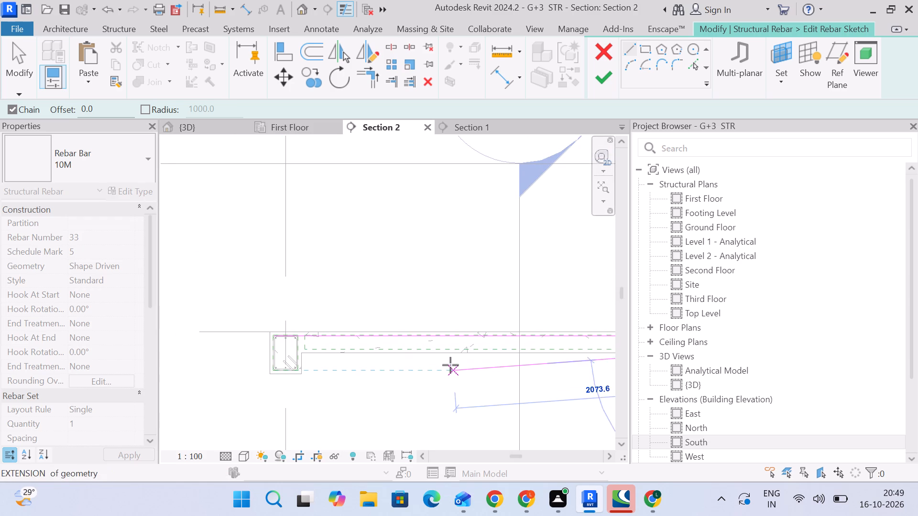
click(451, 349)
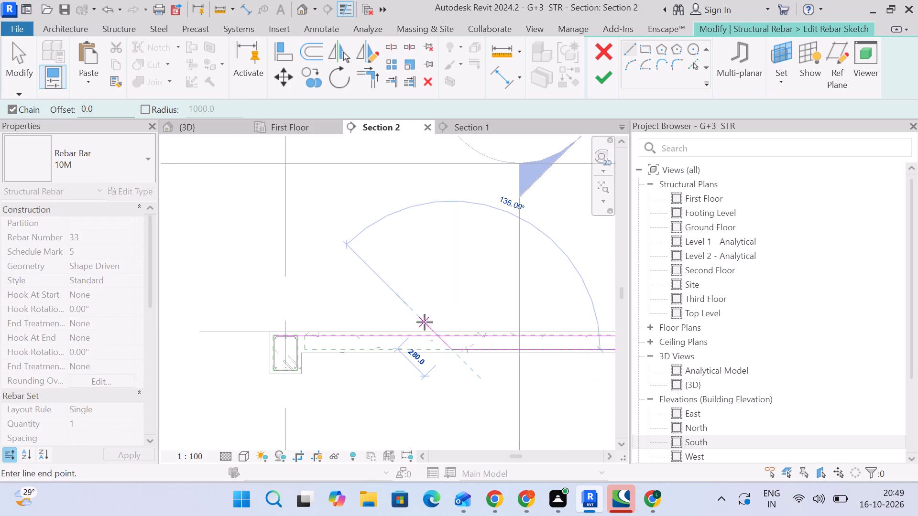
click(425, 322)
click(15, 54)
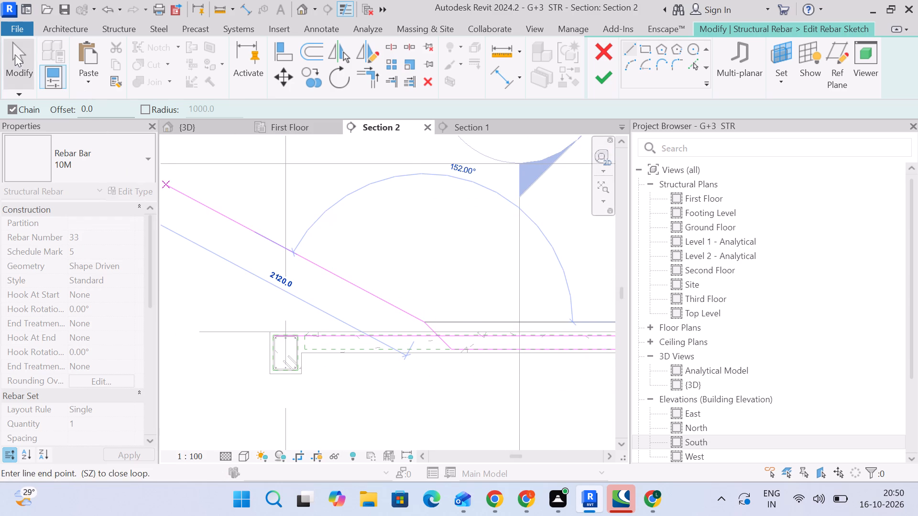
Trim the inclined segment and the top line to a corner, keeping the grid 1 side, and finish the rebar sketch.
drag(369, 80, 369, 85)
scroll(415, 322, up, 4)
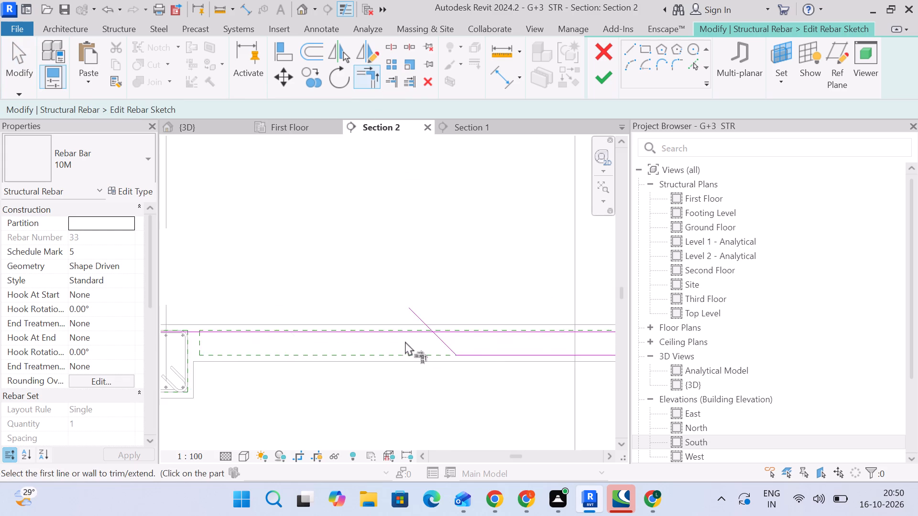
scroll(405, 341, up, 4)
click(409, 329)
click(468, 336)
scroll(542, 382, down, 3)
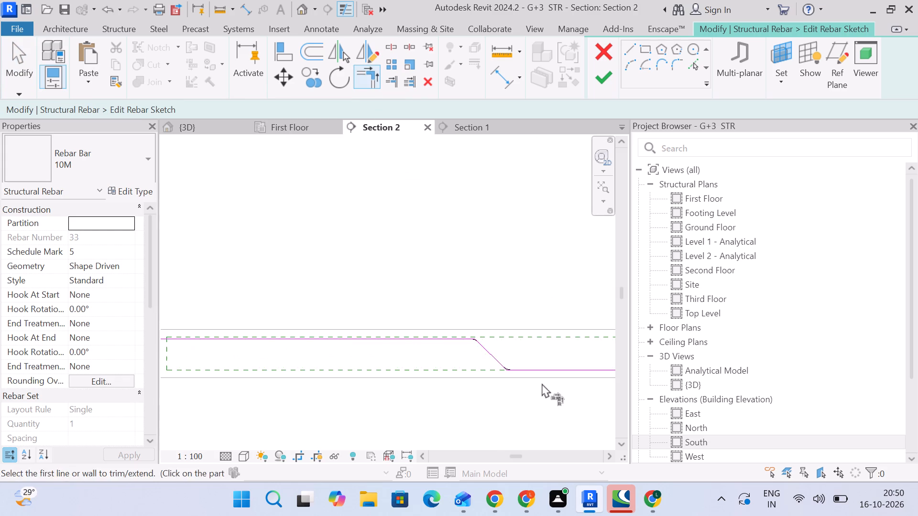
middle_drag(542, 383, 347, 228)
scroll(347, 236, down, 10)
scroll(472, 247, up, 4)
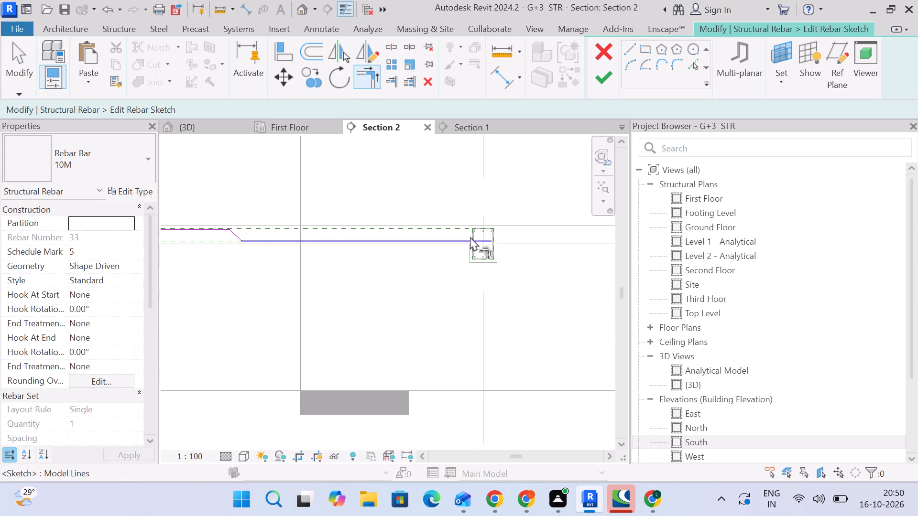
click(606, 77)
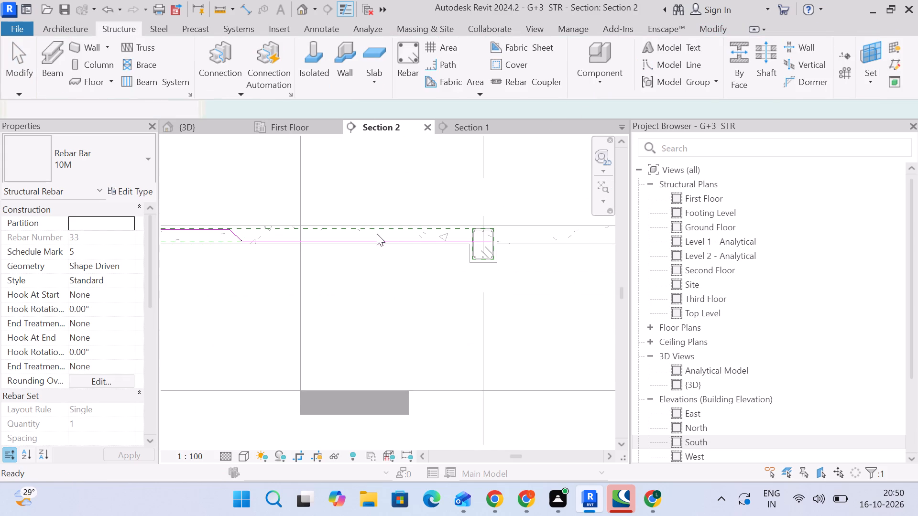
Shift the bar's inclined segment towards grid 1 so the top segment is 800 mm long.
scroll(255, 251, up, 3)
scroll(254, 250, down, 5)
middle_drag(252, 252, 362, 290)
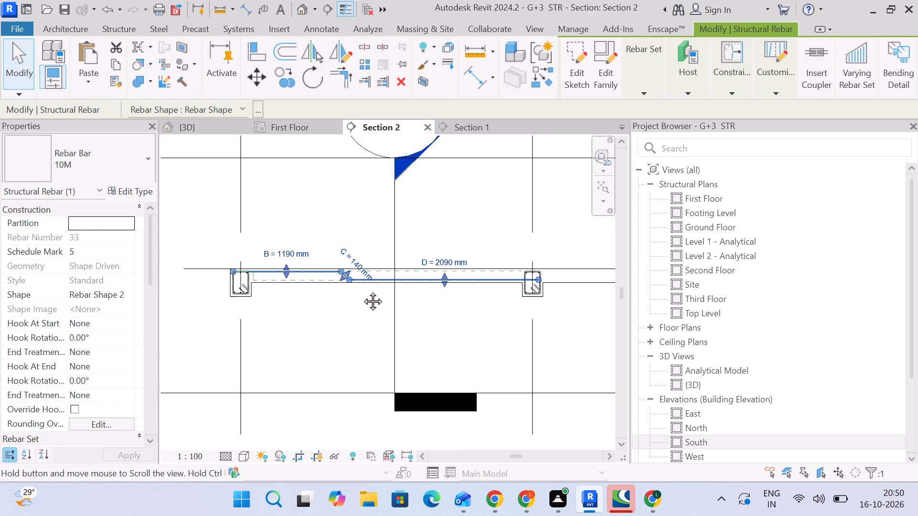
middle_drag(362, 290, 363, 290)
scroll(331, 283, up, 3)
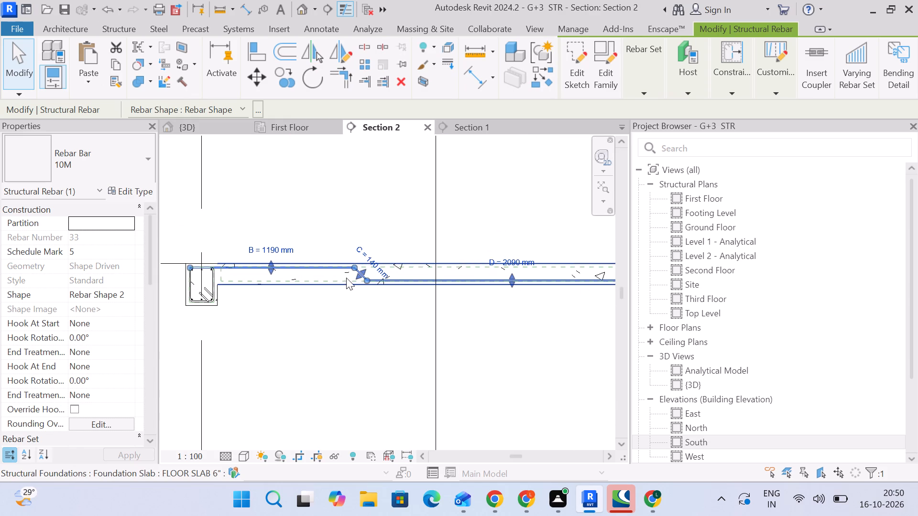
scroll(351, 274, up, 3)
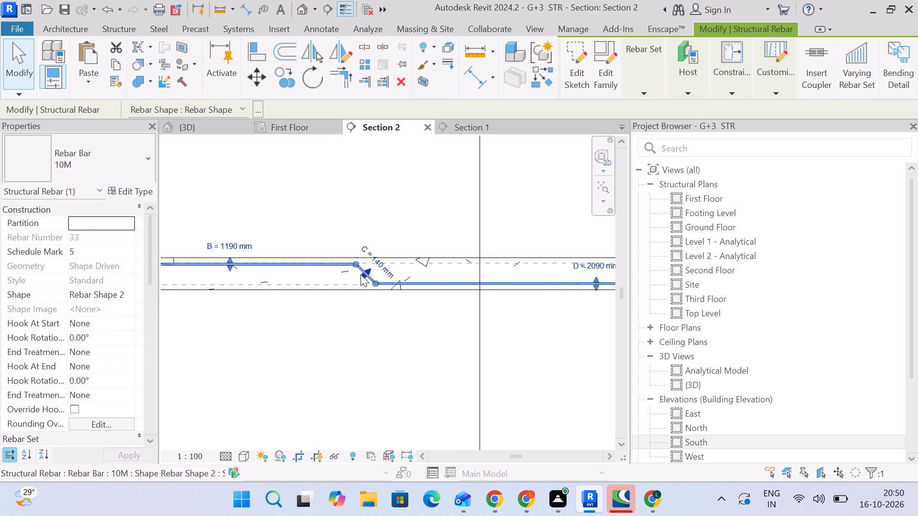
drag(361, 275, 292, 262)
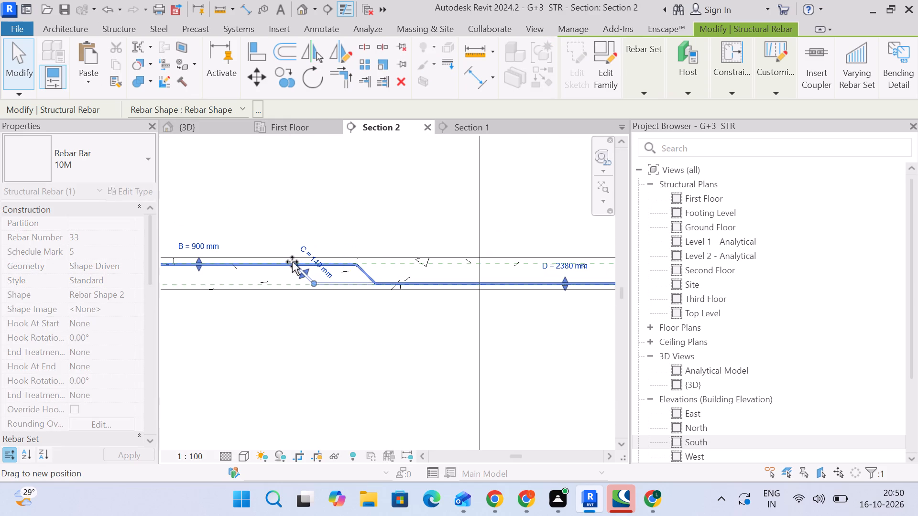
drag(292, 262, 279, 264)
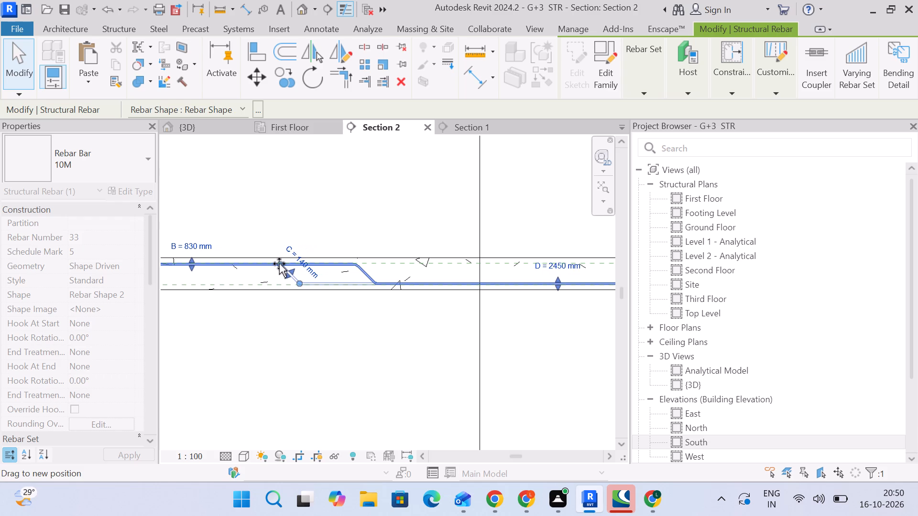
drag(279, 264, 278, 270)
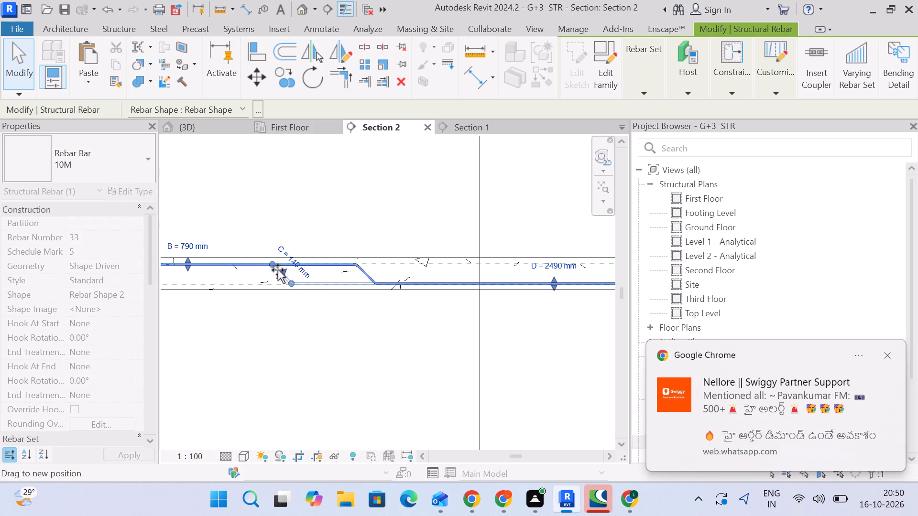
drag(278, 270, 283, 272)
scroll(362, 346, down, 3)
middle_drag(421, 363, 398, 341)
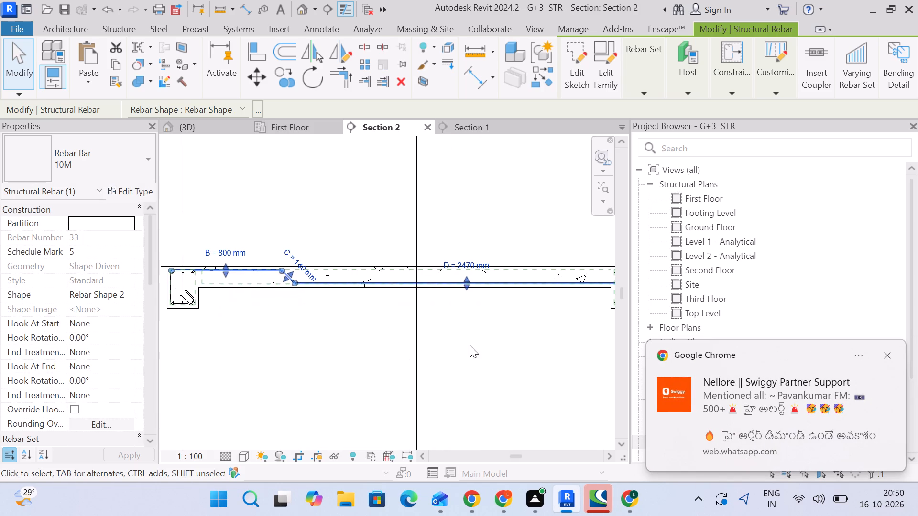
click(470, 345)
Mirror a copy of the cranked bar about a vertical axis drawn at the slab's midspan between grids 1 and 2.
scroll(525, 372, down, 3)
middle_drag(525, 375, 450, 365)
scroll(299, 295, up, 3)
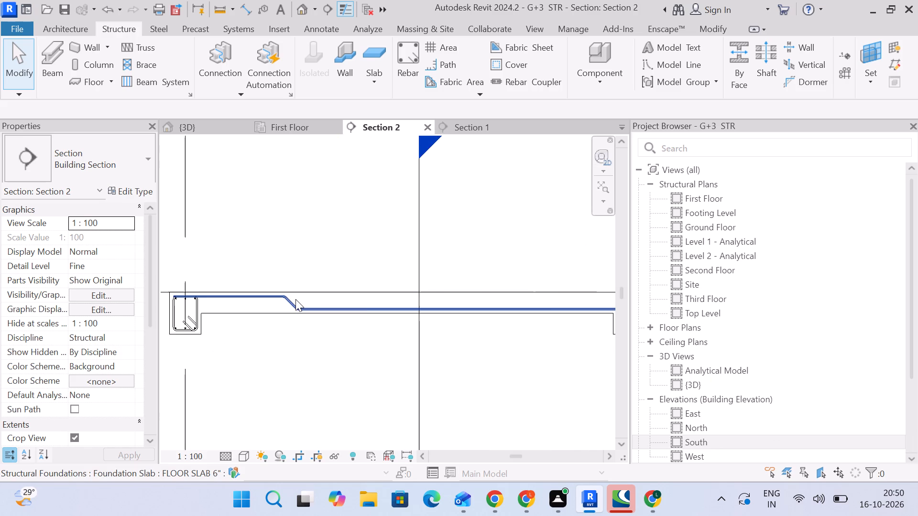
click(295, 299)
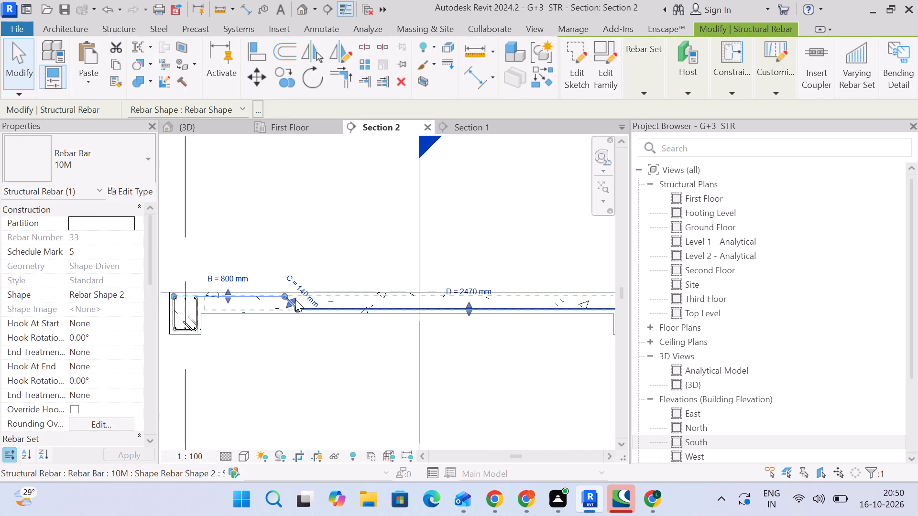
scroll(295, 301, down, 1)
middle_drag(258, 319, 264, 304)
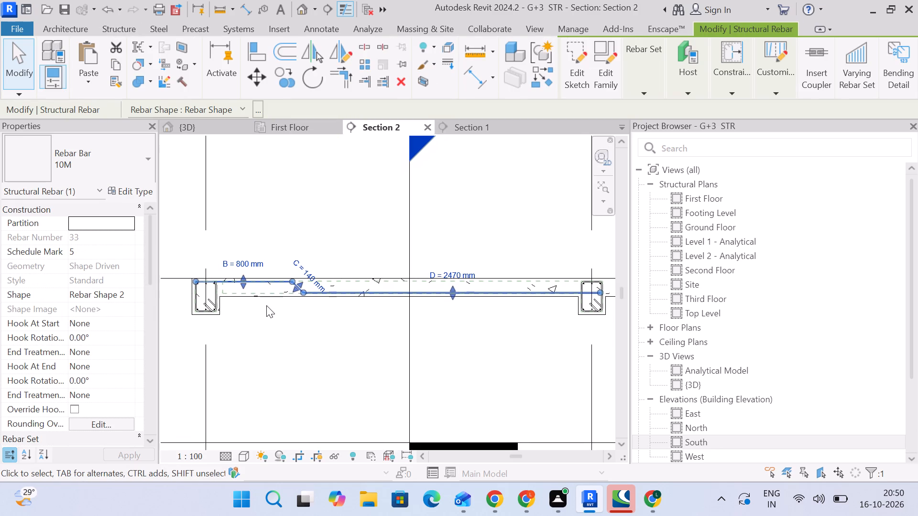
scroll(277, 323, down, 2)
middle_drag(278, 326, 298, 291)
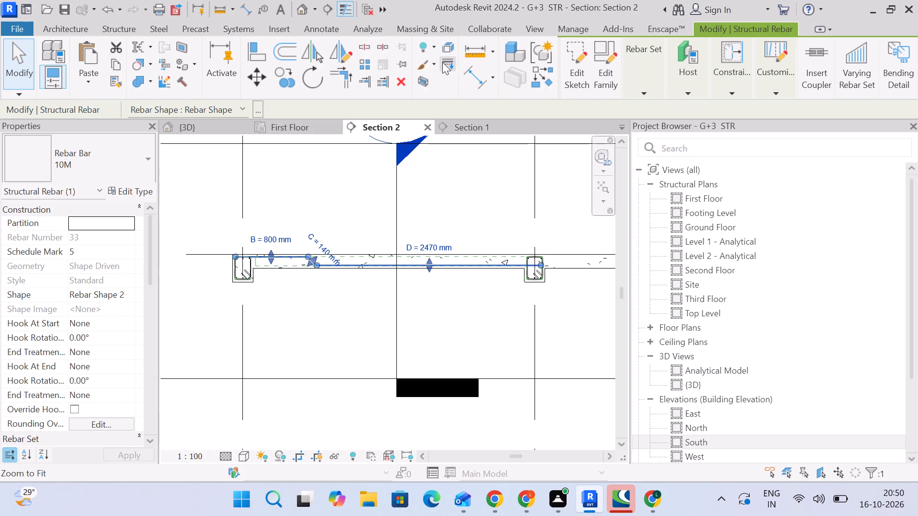
click(341, 51)
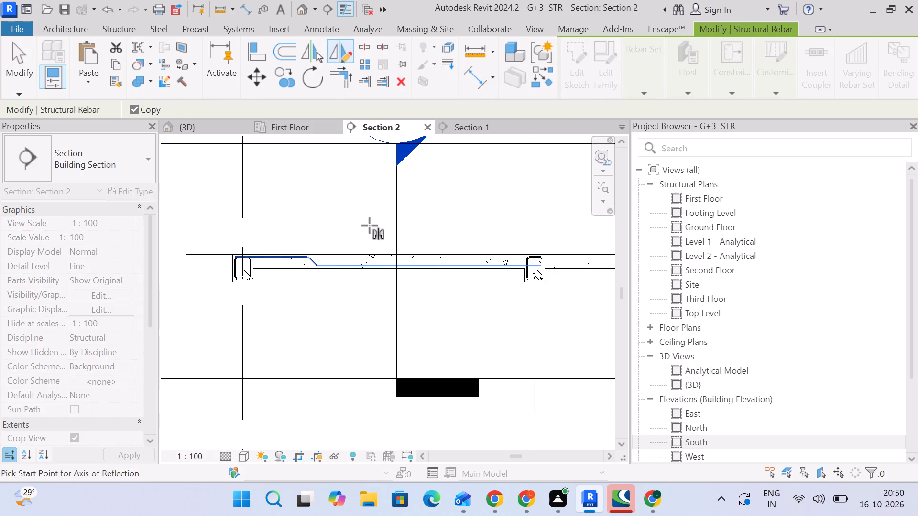
click(388, 254)
click(390, 276)
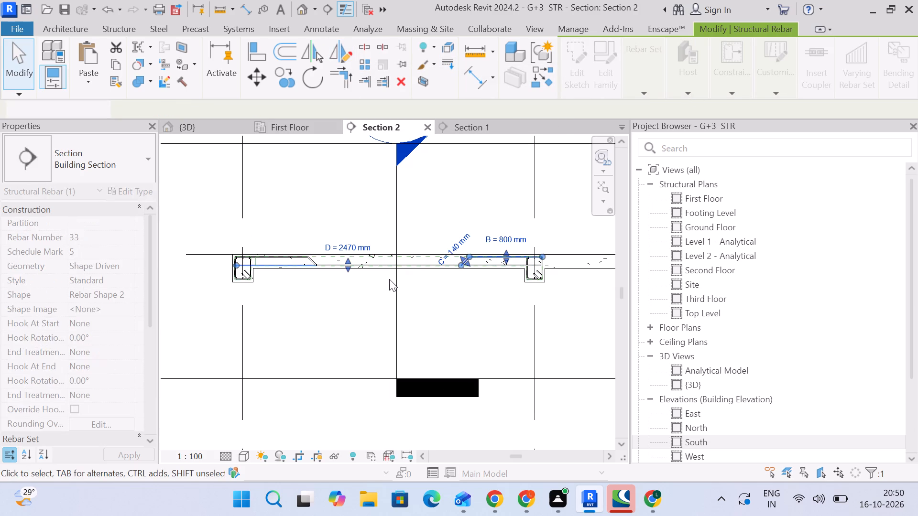
click(25, 59)
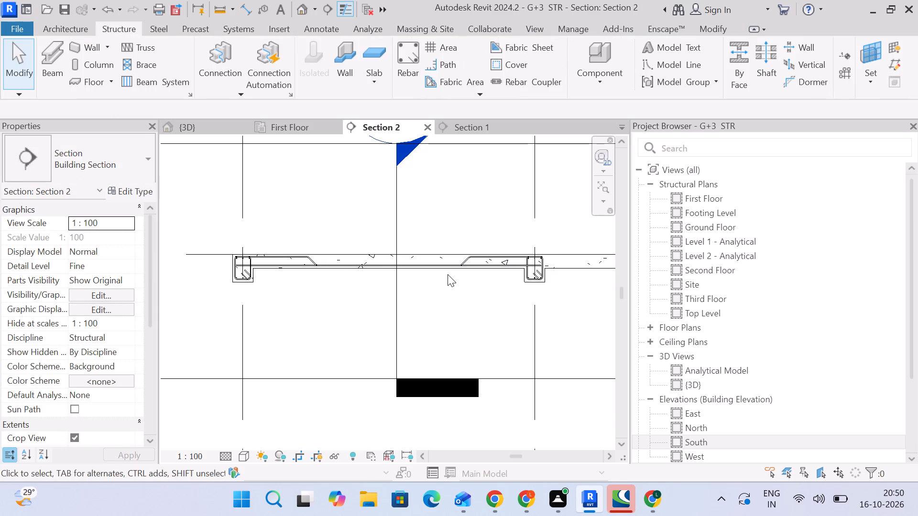
Change the bar type of the original and mirrored cranked bars to 13M.
scroll(452, 267, up, 3)
scroll(449, 256, down, 1)
middle_drag(448, 256, 497, 251)
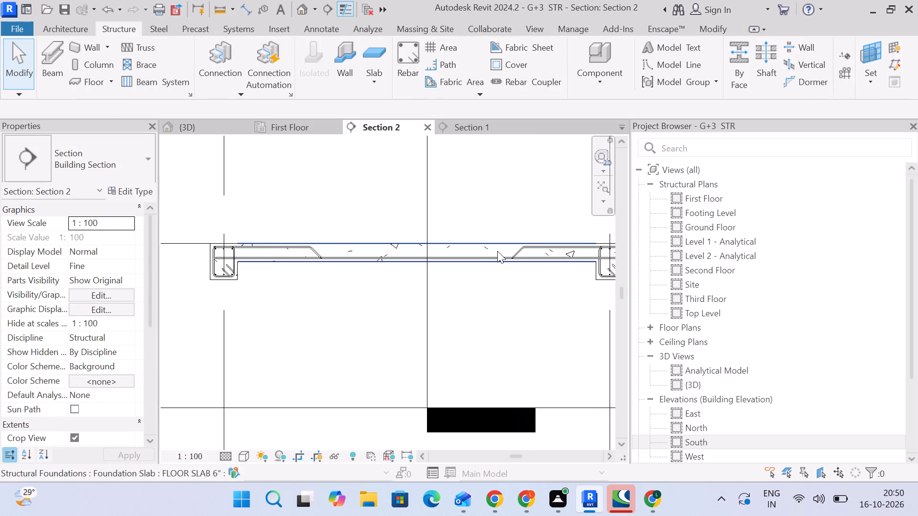
click(318, 250)
click(101, 163)
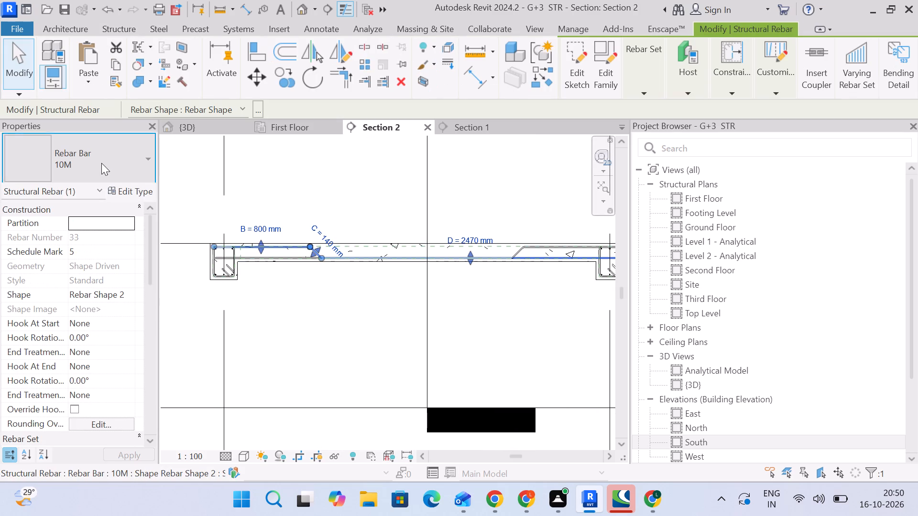
click(81, 248)
click(275, 322)
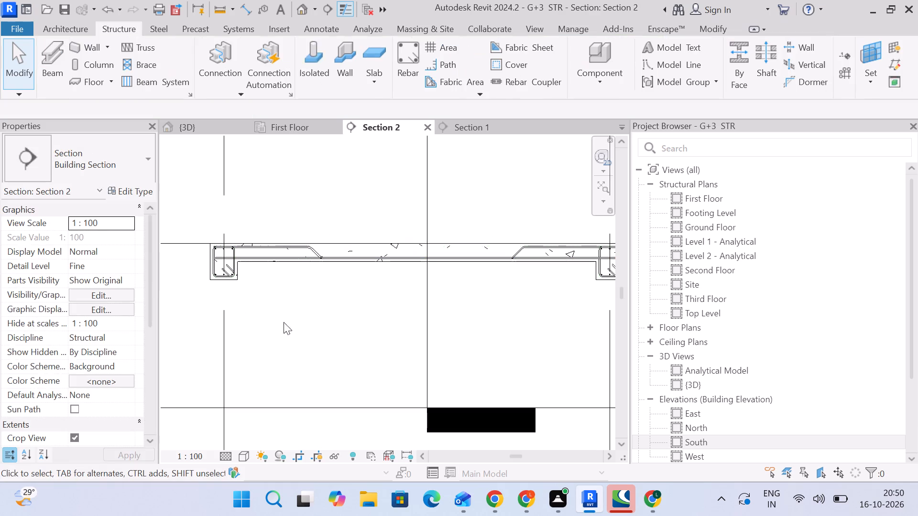
click(535, 246)
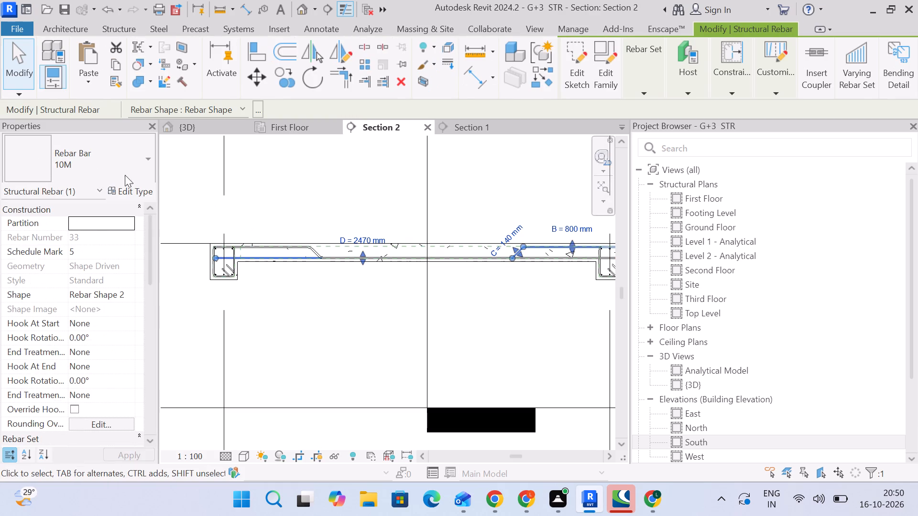
click(115, 168)
click(97, 241)
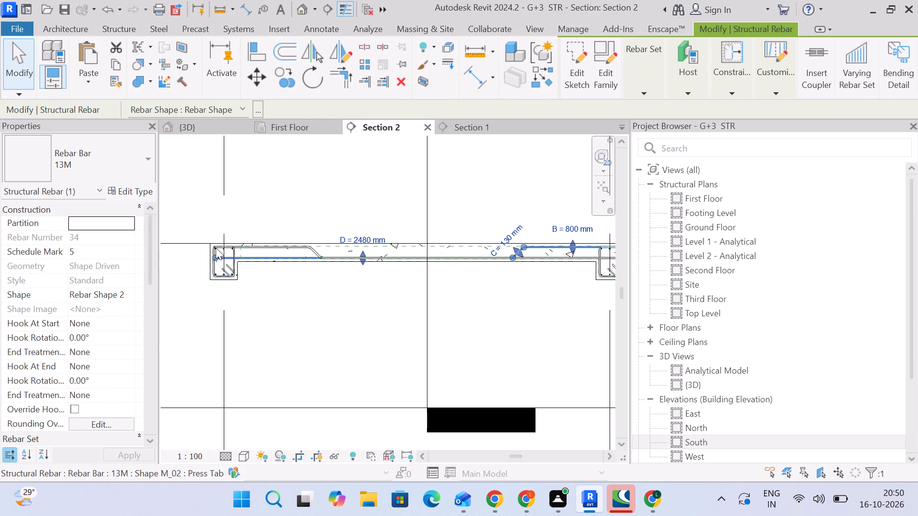
click(461, 310)
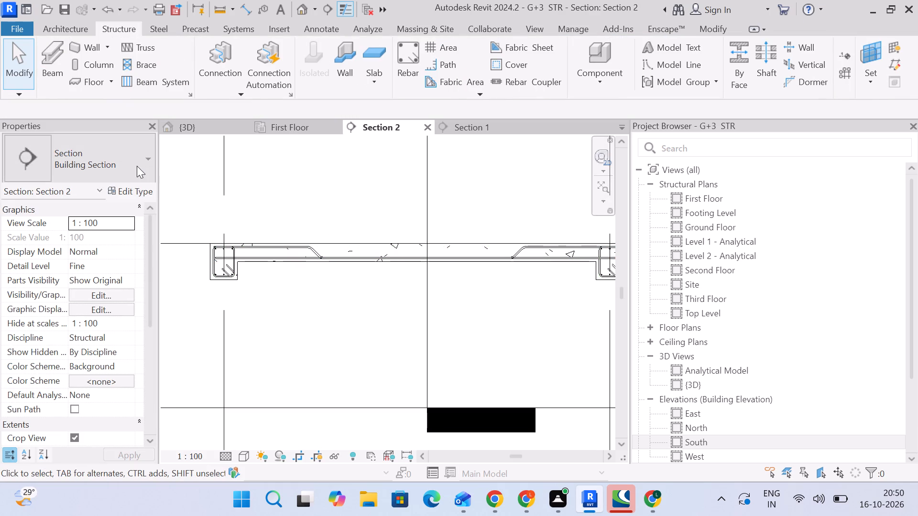
Rename the cranked bar's 13M rebar type as 12M in its type properties.
click(137, 166)
click(249, 295)
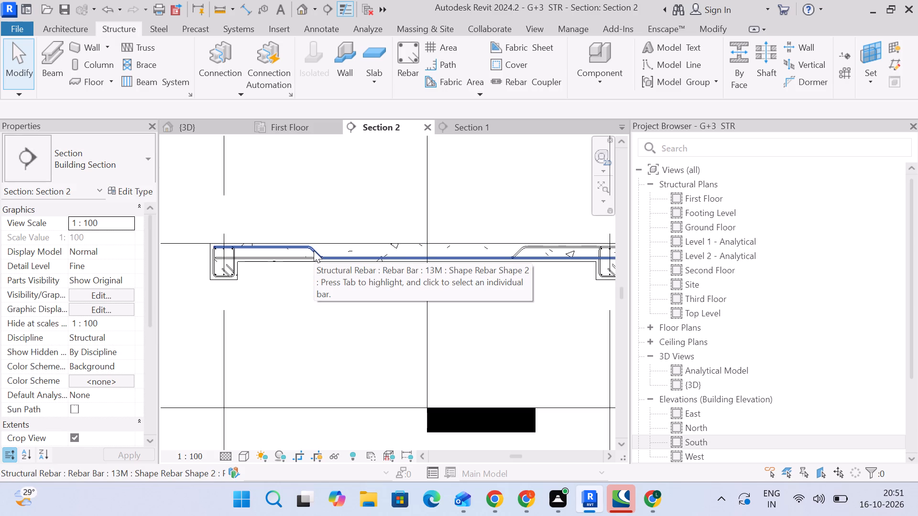
click(314, 250)
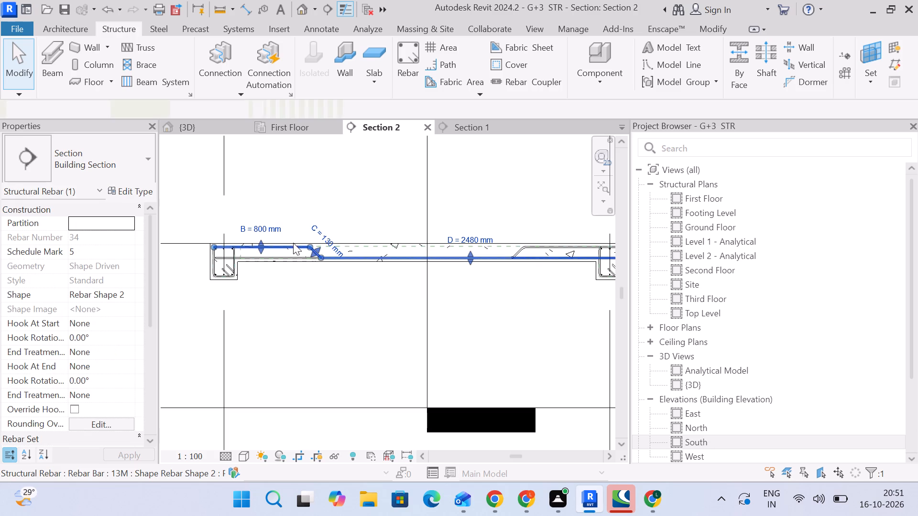
click(118, 169)
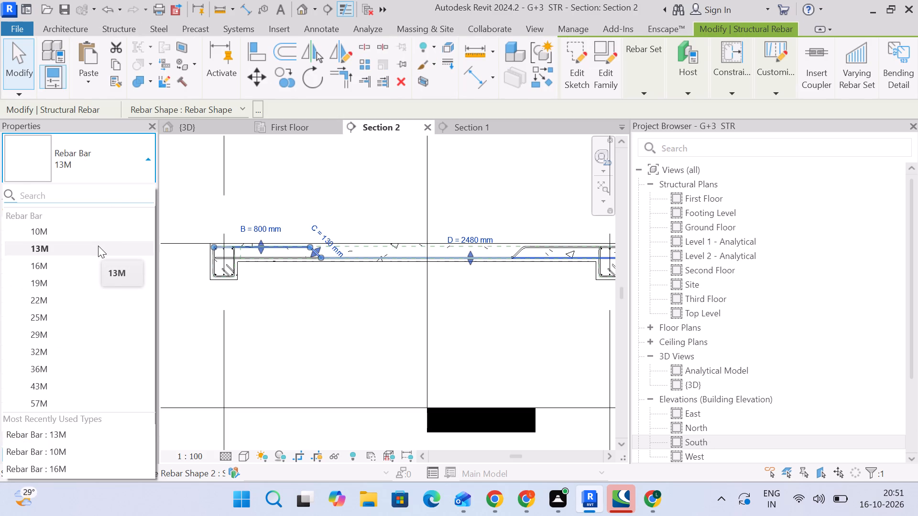
click(110, 153)
click(134, 193)
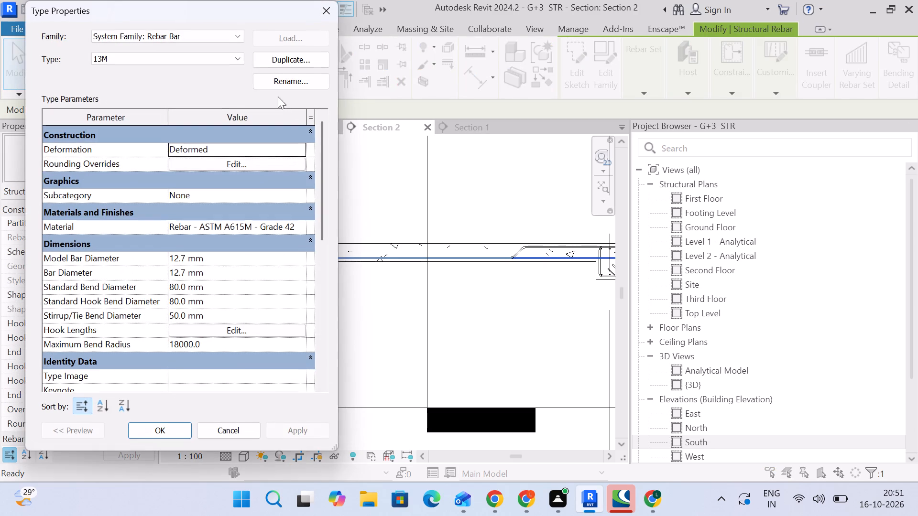
click(309, 79)
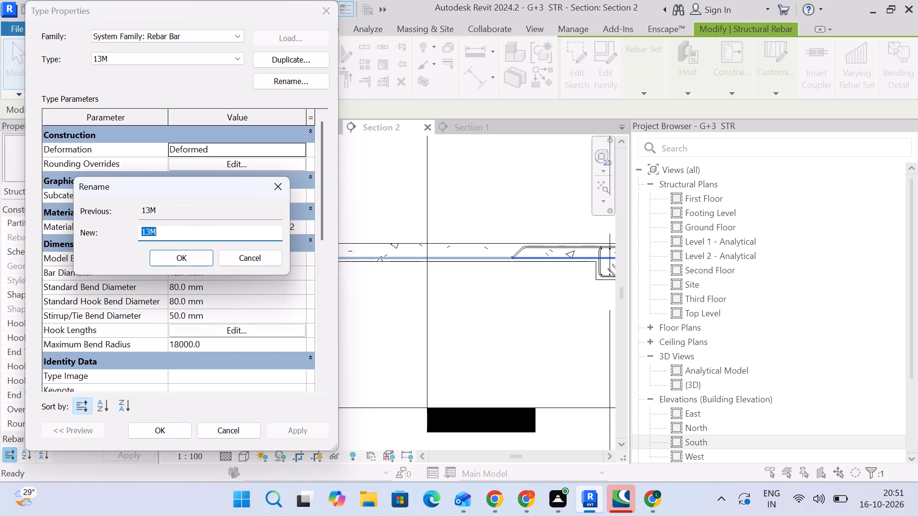
text(12)
key(m)
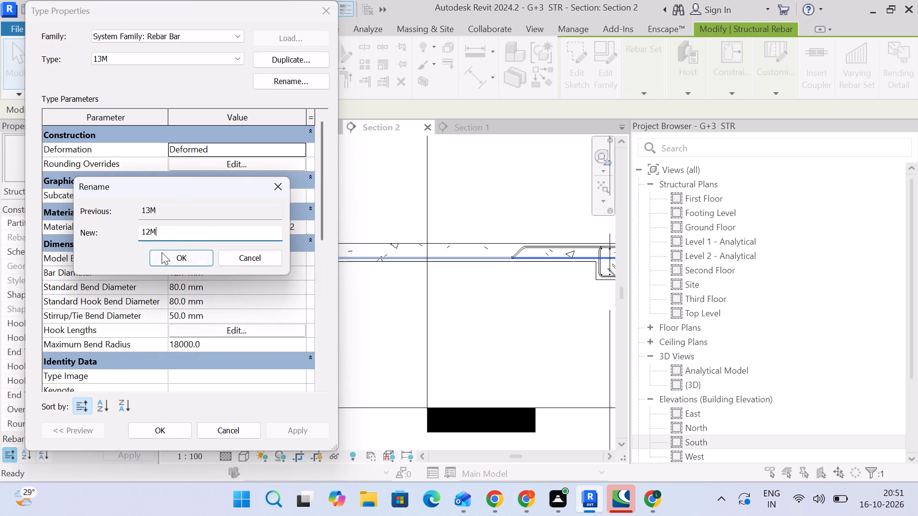
click(161, 262)
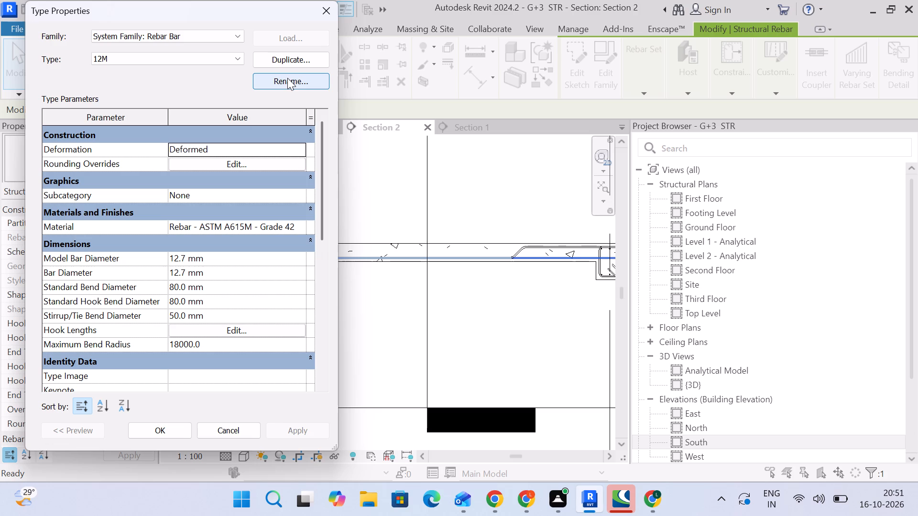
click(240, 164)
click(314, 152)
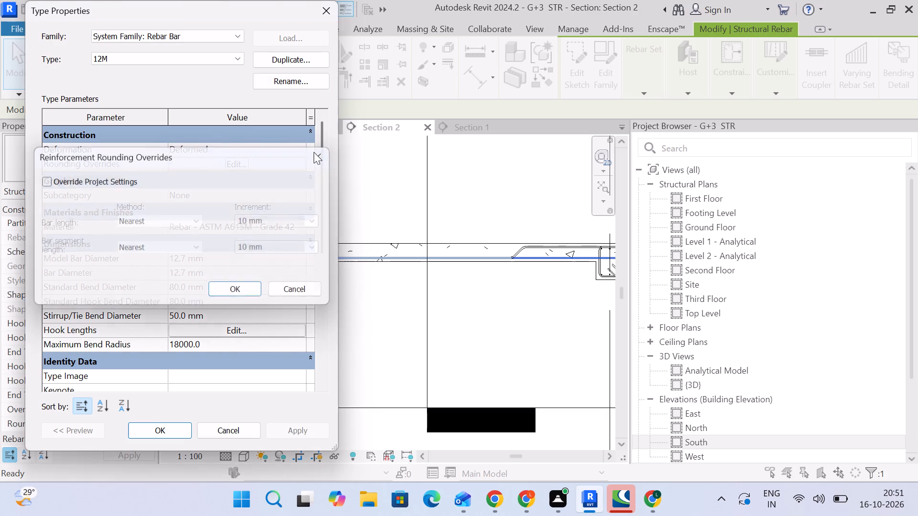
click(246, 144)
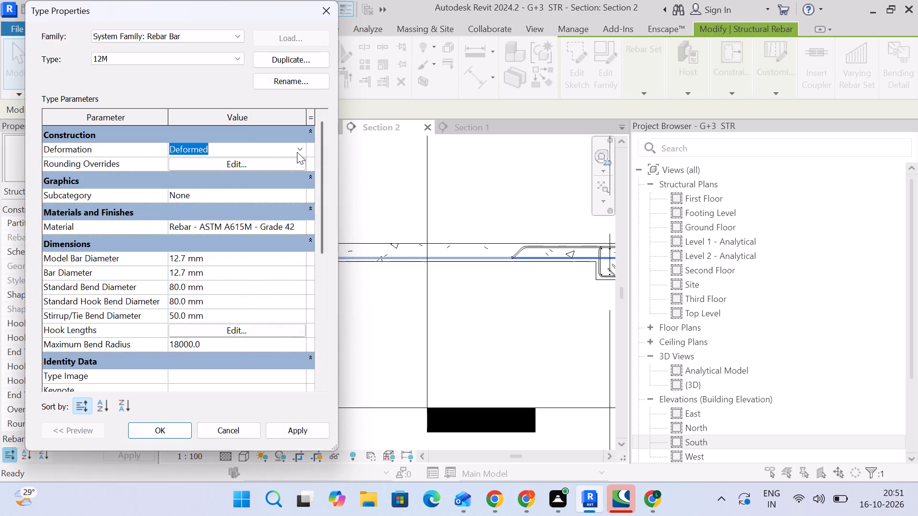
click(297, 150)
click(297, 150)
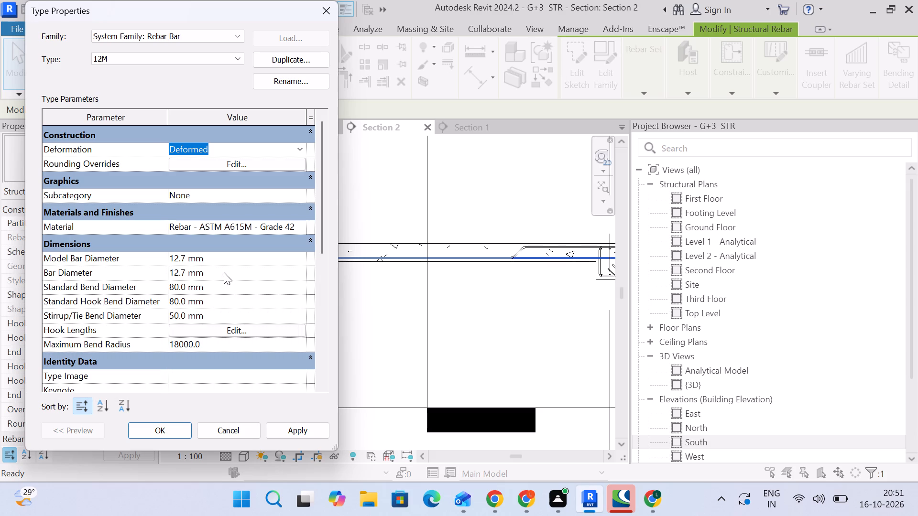
Set the bar diameter of the 12M rebar type to 12 mm.
click(224, 272)
text(12)
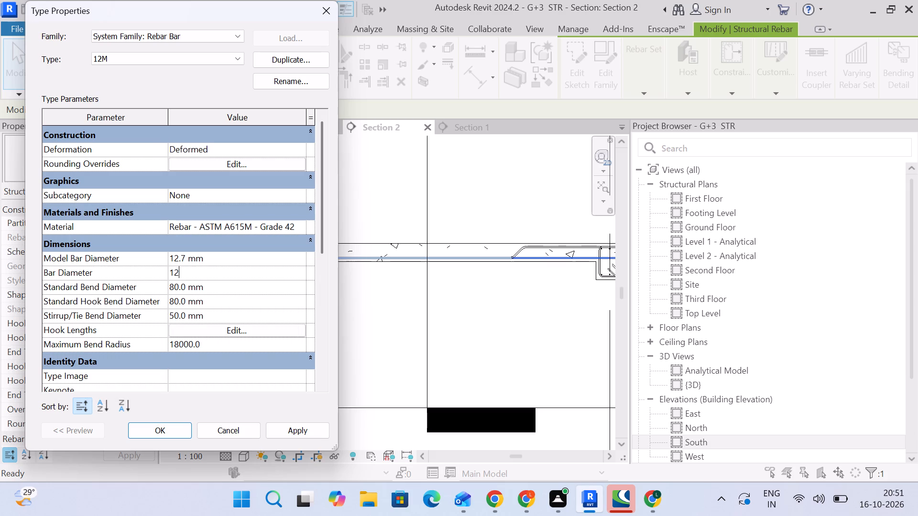
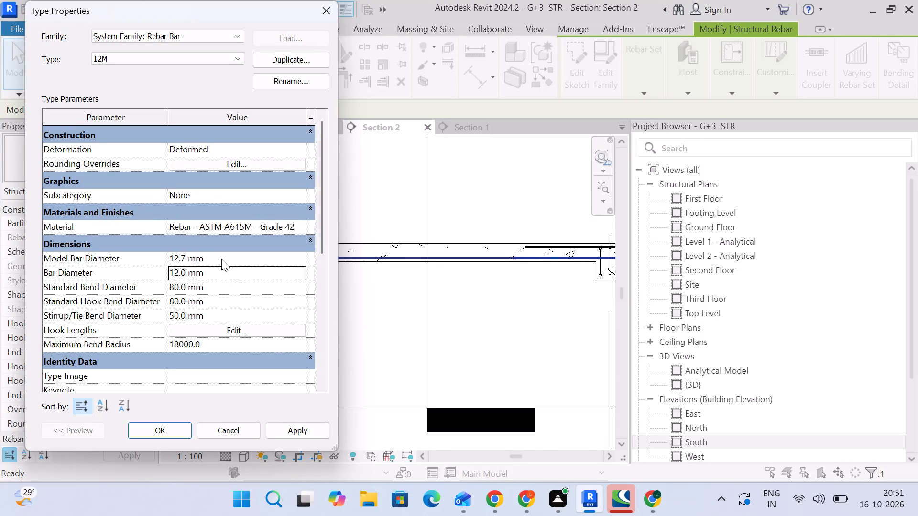
Set the 12M rebar type's model bar diameter to 12 mm and apply the type changes.
click(221, 259)
text(12)
key(Return)
scroll(217, 263, down, 2)
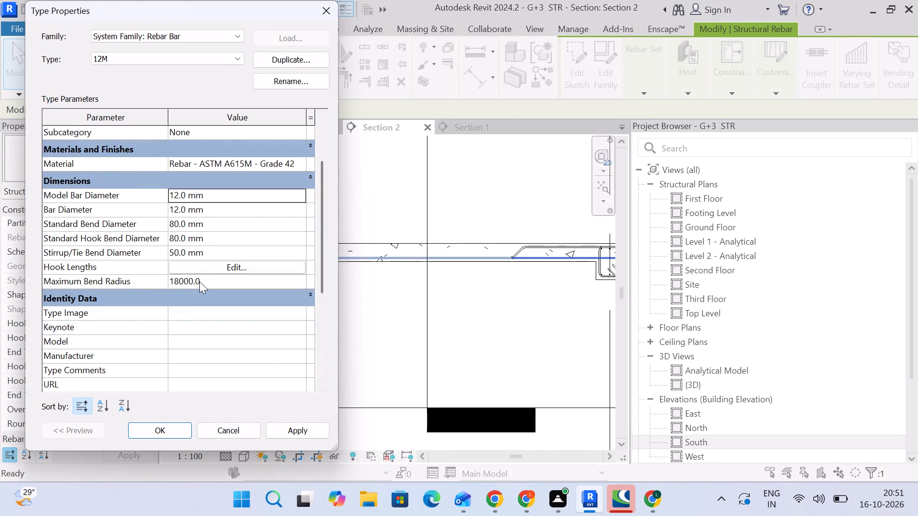
scroll(199, 281, down, 1)
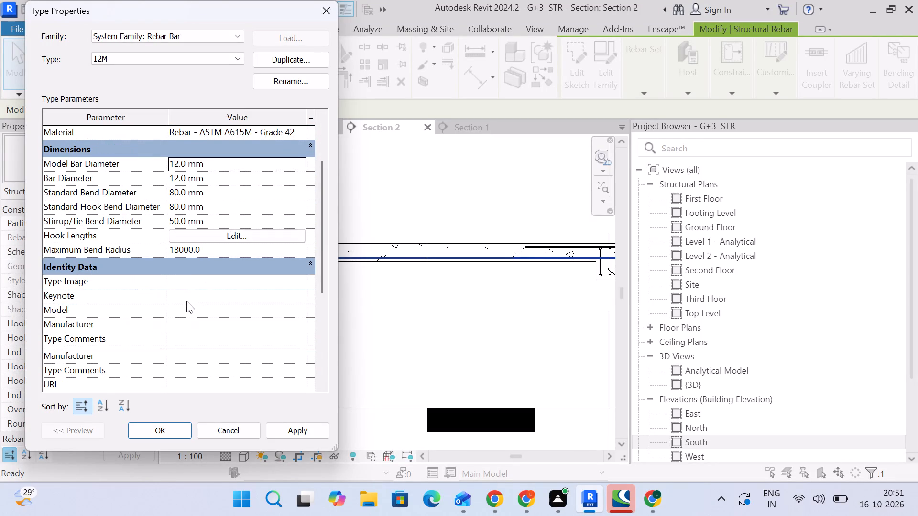
scroll(186, 301, down, 1)
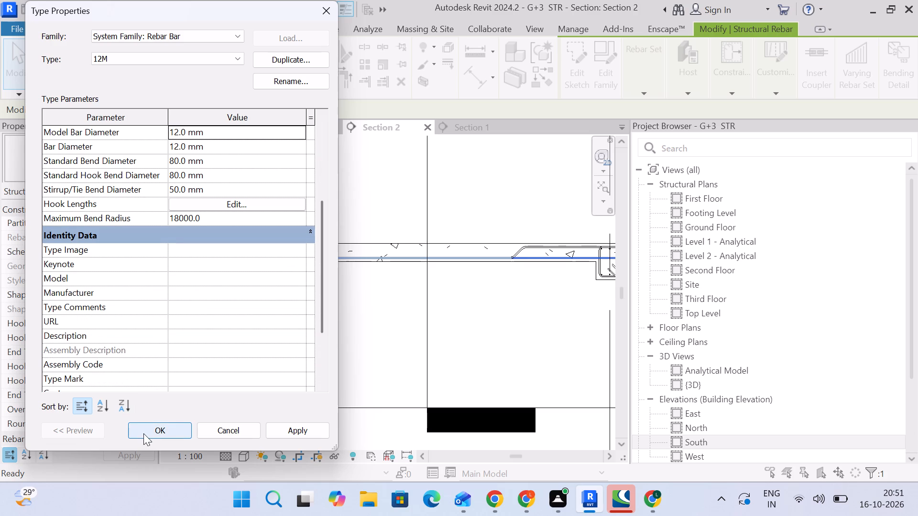
click(312, 427)
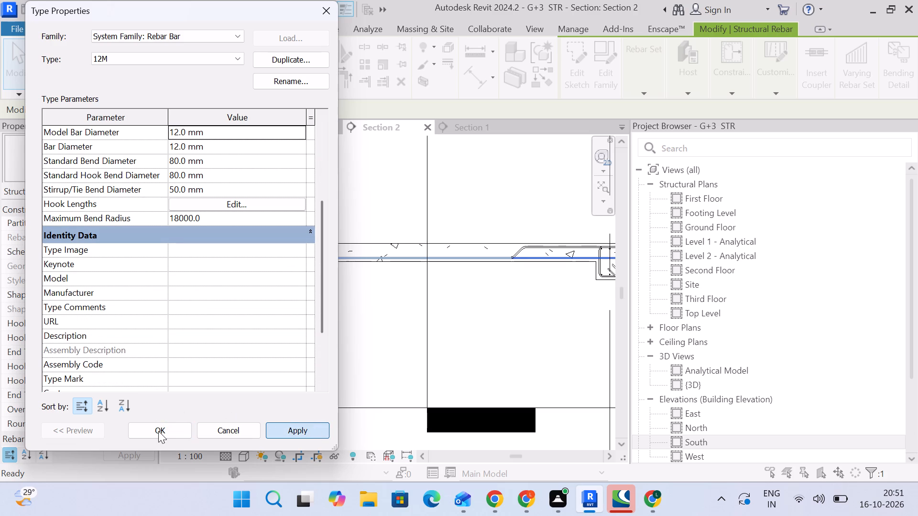
click(158, 431)
scroll(304, 296, up, 3)
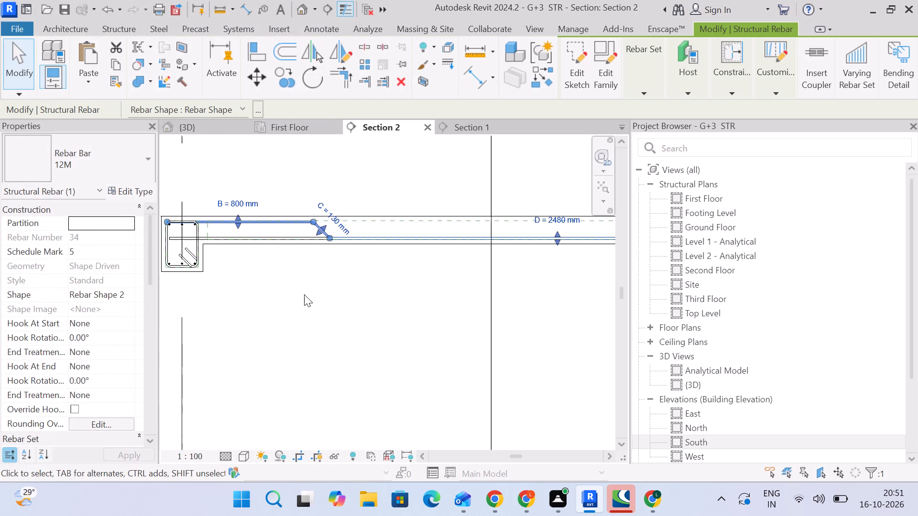
click(304, 291)
Check the rebar types of the stirrup and the bottom bars in the beam at the slab's left end.
scroll(228, 254, up, 4)
middle_drag(210, 271, 409, 322)
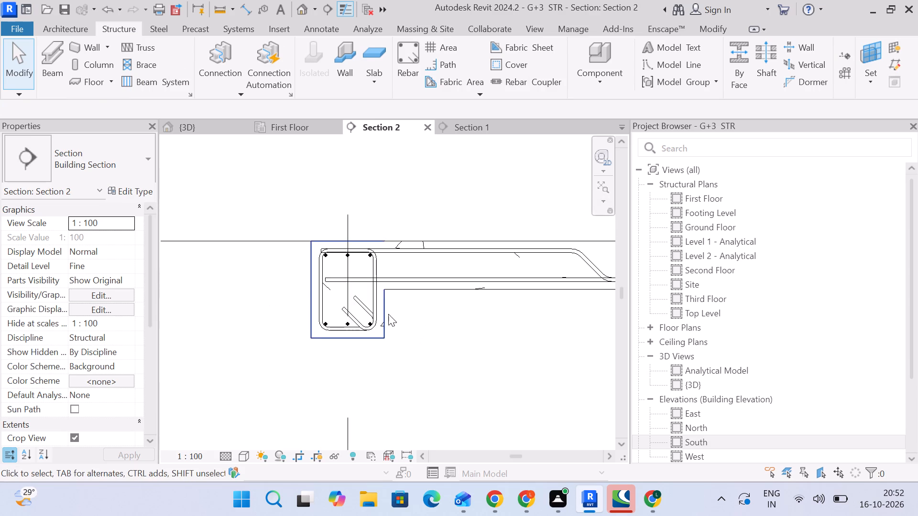
click(373, 295)
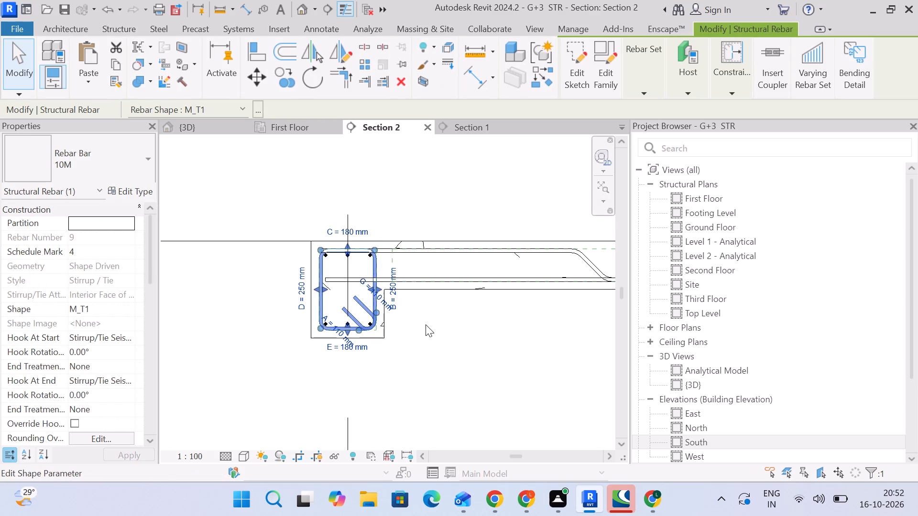
scroll(407, 348, up, 3)
click(411, 348)
scroll(322, 312, up, 4)
click(312, 312)
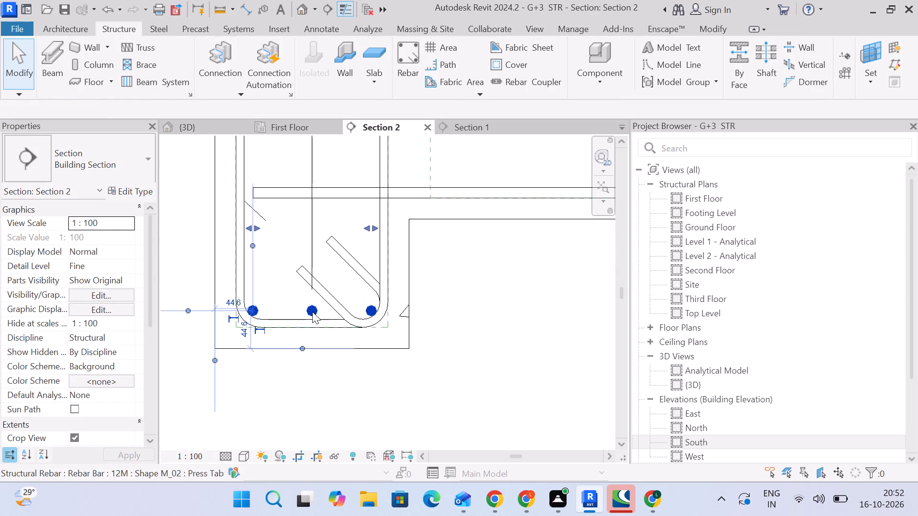
scroll(478, 325, down, 6)
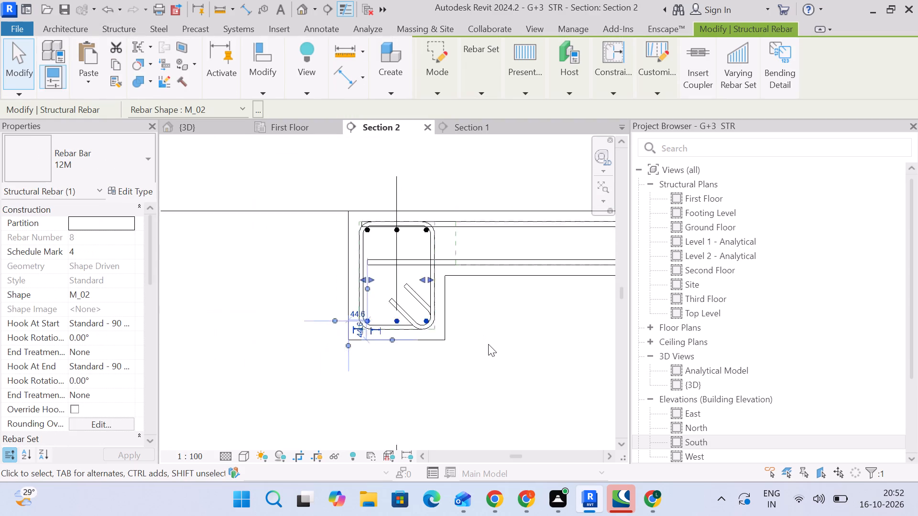
scroll(488, 344, down, 1)
middle_drag(489, 345, 291, 300)
click(337, 322)
scroll(346, 322, down, 3)
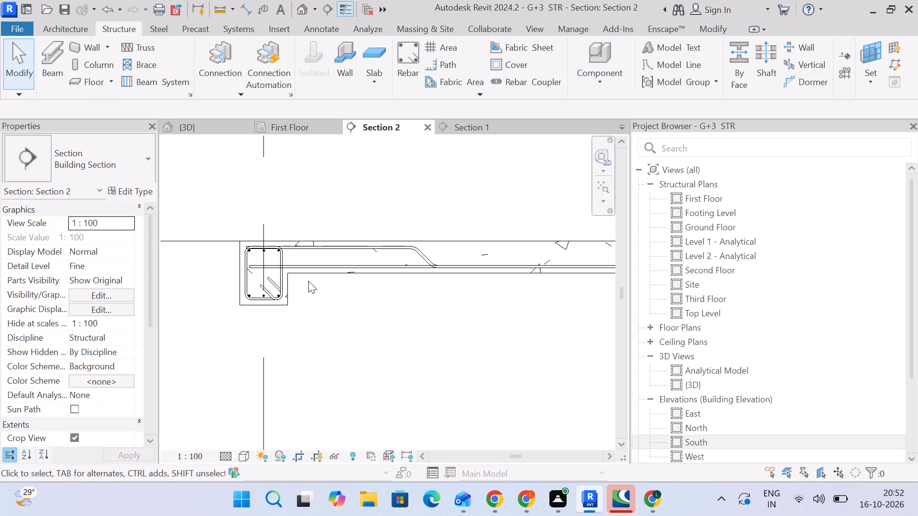
Rename the beam stirrup's 10M rebar type as 8M in its type properties.
scroll(297, 266, up, 4)
scroll(254, 260, up, 3)
click(272, 260)
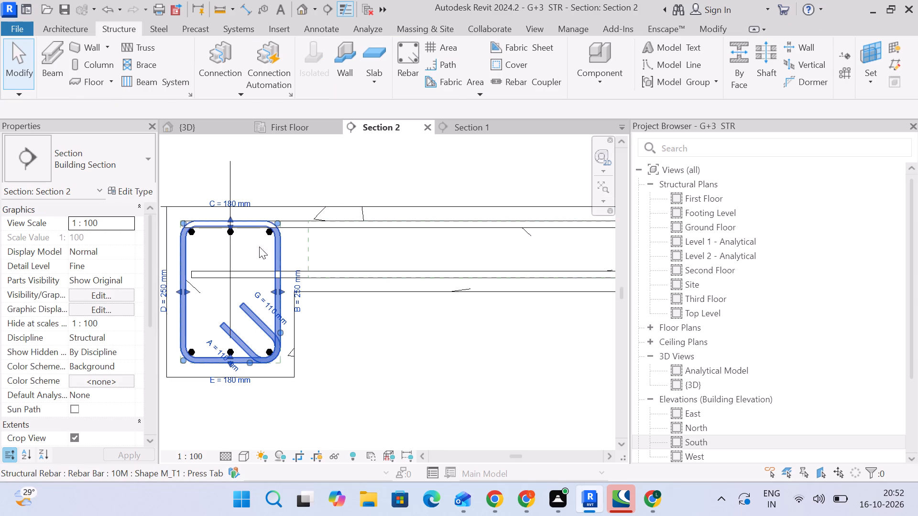
click(137, 169)
click(125, 157)
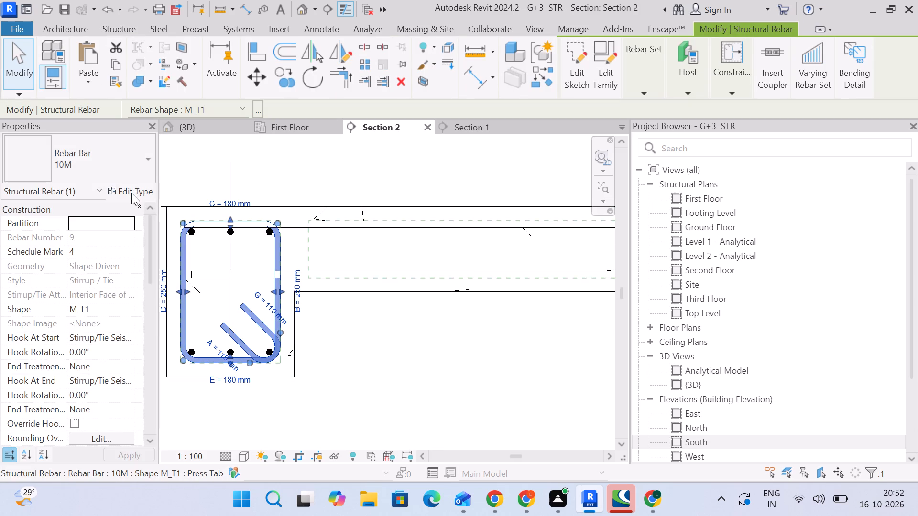
click(131, 193)
click(287, 83)
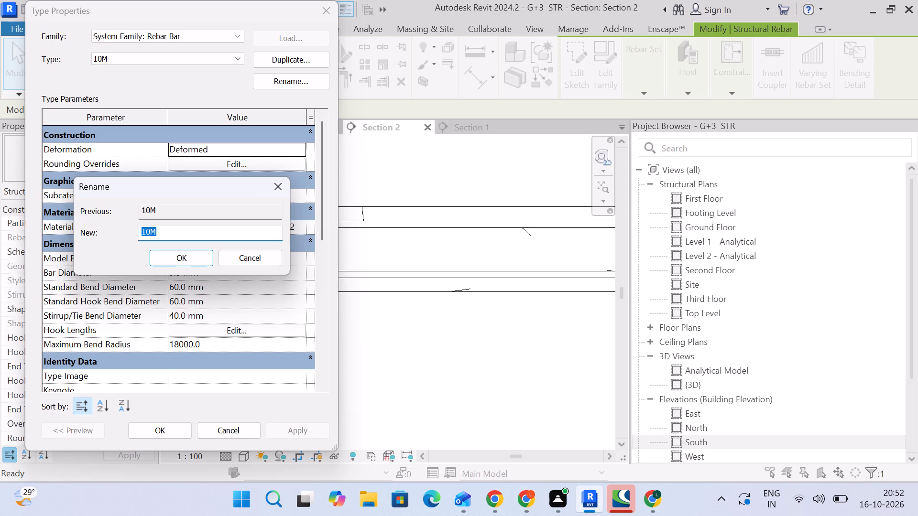
text(8M)
key(Return)
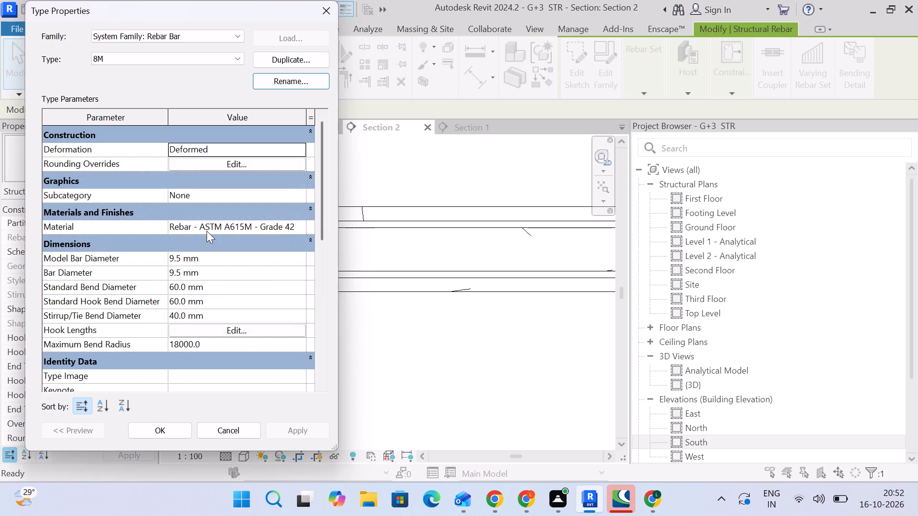
Set both the model bar diameter and the bar diameter of the 8M rebar type to 8 mm.
click(208, 258)
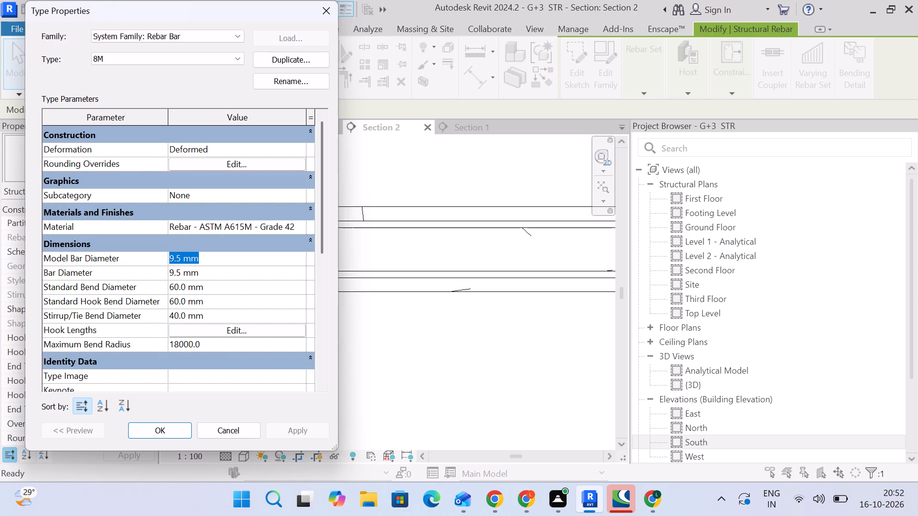
key(8)
key(Return)
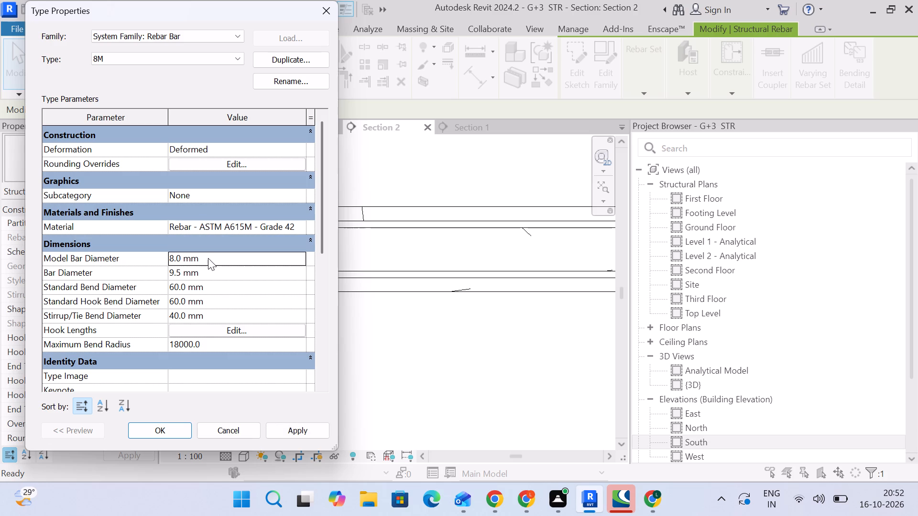
click(222, 274)
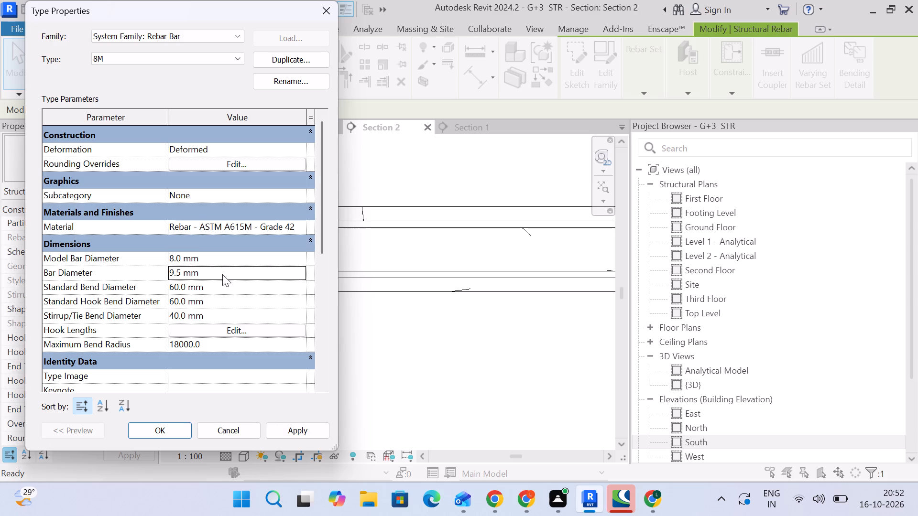
key(8)
key(Return)
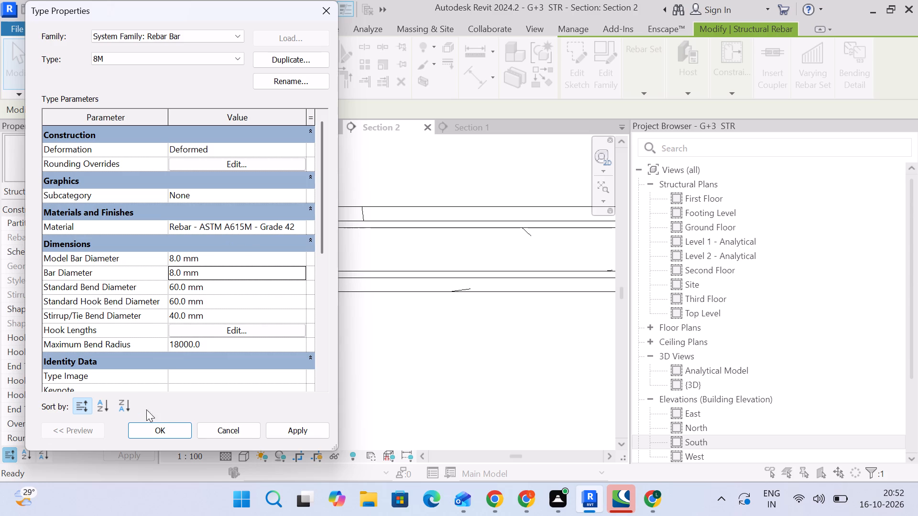
click(165, 429)
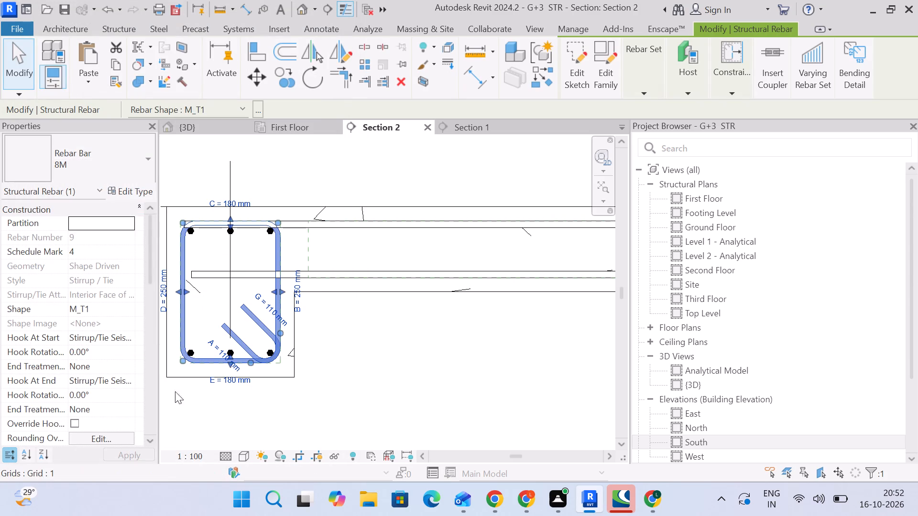
click(359, 366)
scroll(368, 368, down, 3)
middle_drag(369, 369, 358, 341)
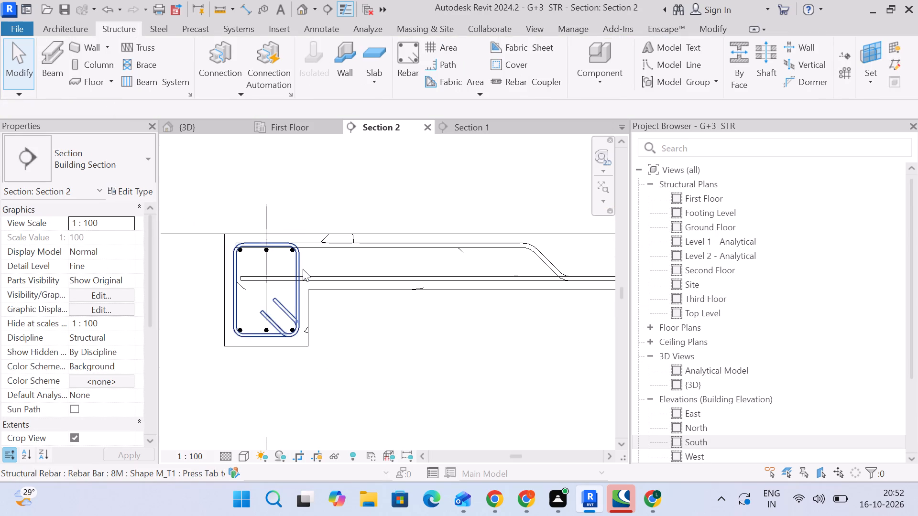
click(303, 269)
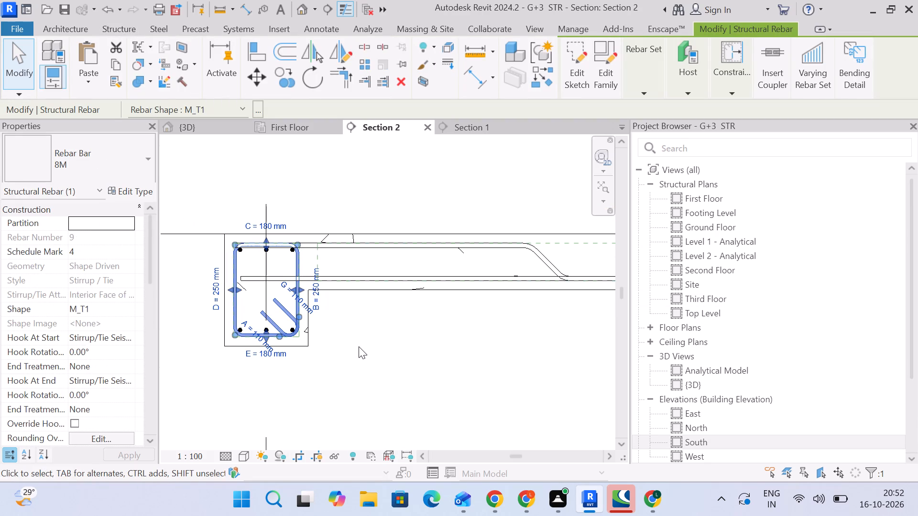
click(359, 346)
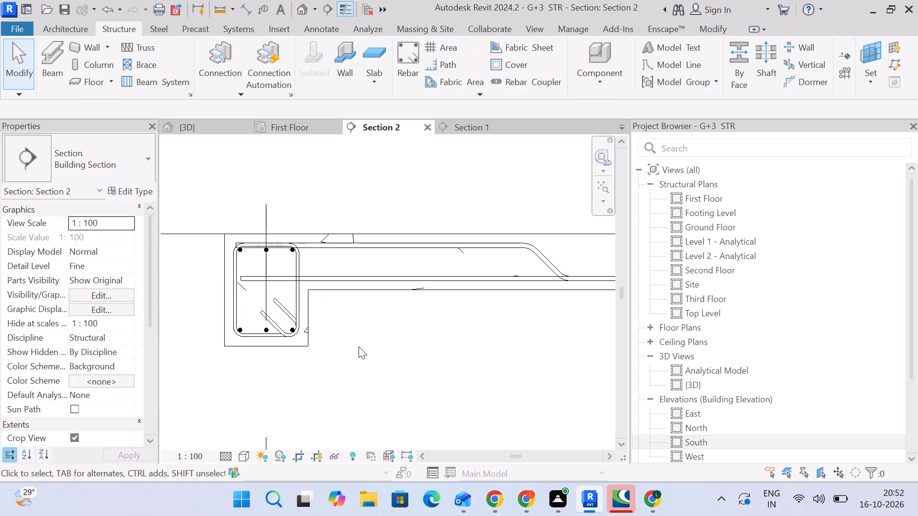
Narrow the Project Browser to enlarge the drawing area of Section 2.
scroll(439, 367, down, 3)
middle_drag(440, 370, 377, 339)
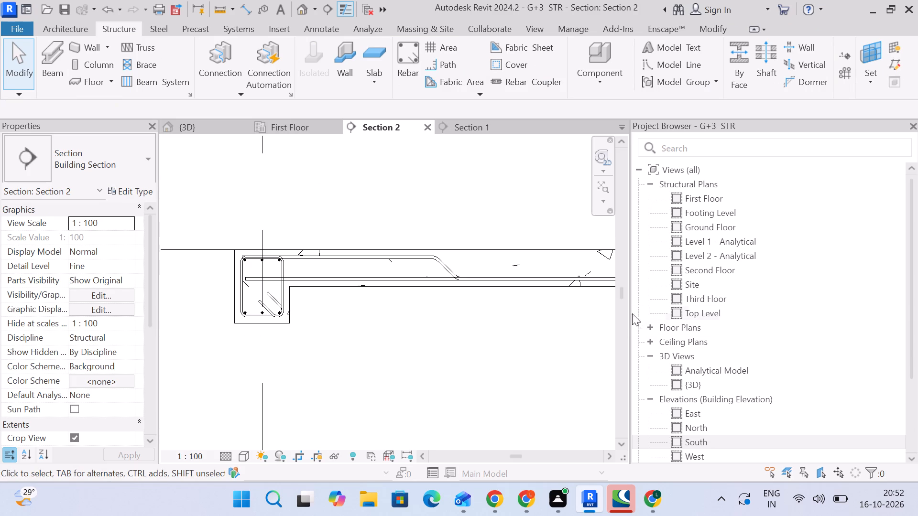
drag(630, 312, 644, 318)
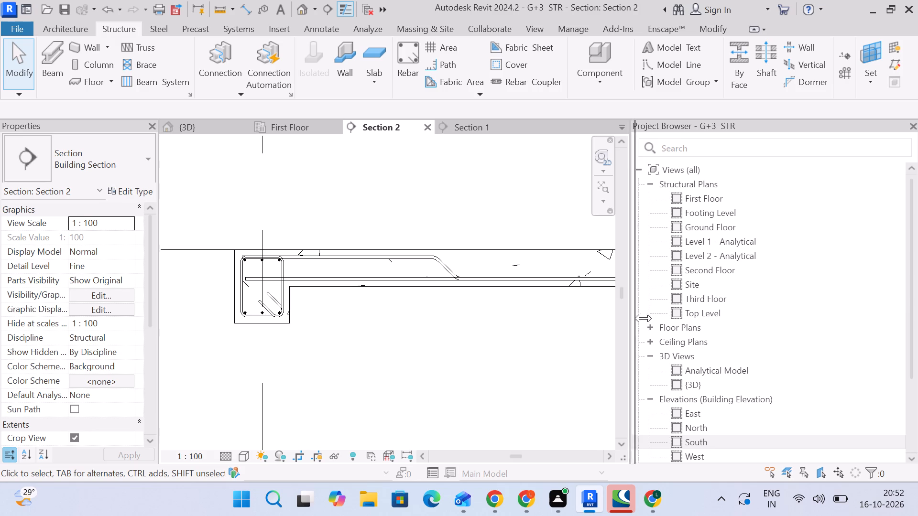
drag(644, 318, 751, 350)
Lay out the cranked bar bent up near the left beam as a Maximum Spacing set with 300 mm spacing.
scroll(587, 357, down, 3)
middle_drag(587, 358, 511, 334)
scroll(499, 323, down, 3)
click(445, 286)
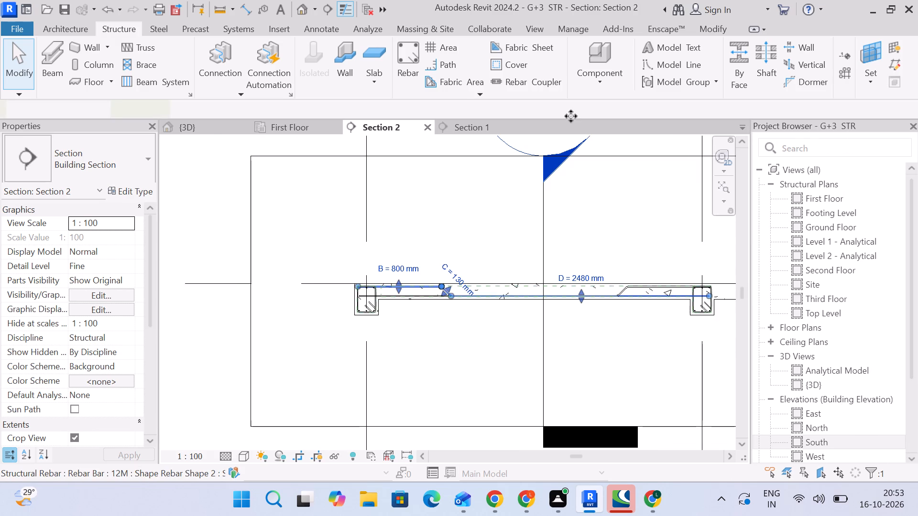
click(641, 84)
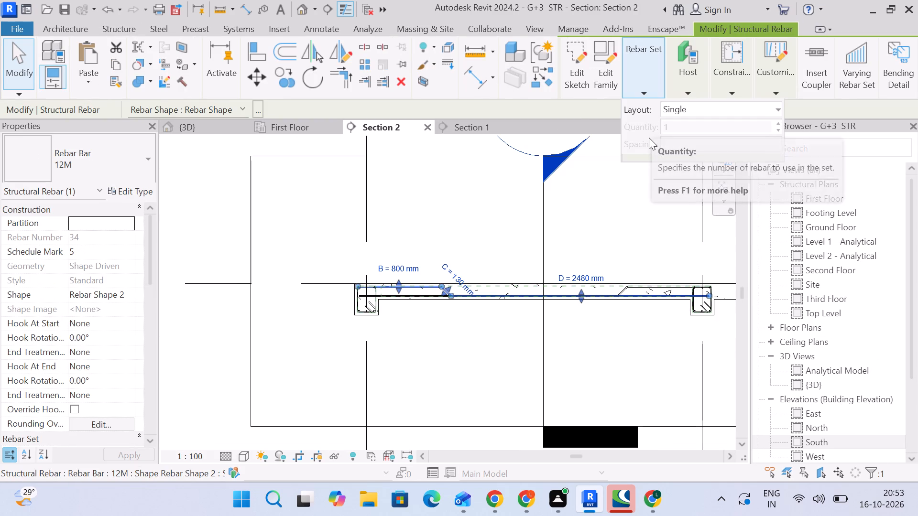
click(683, 115)
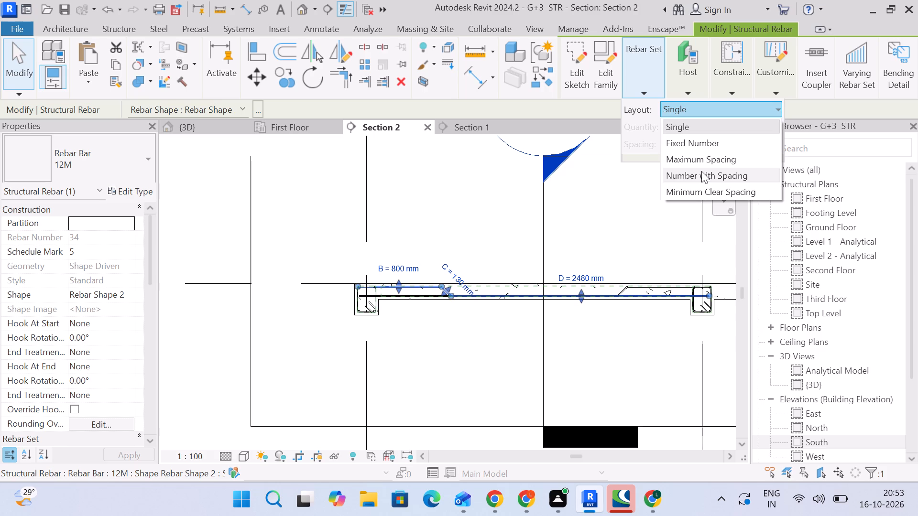
click(703, 160)
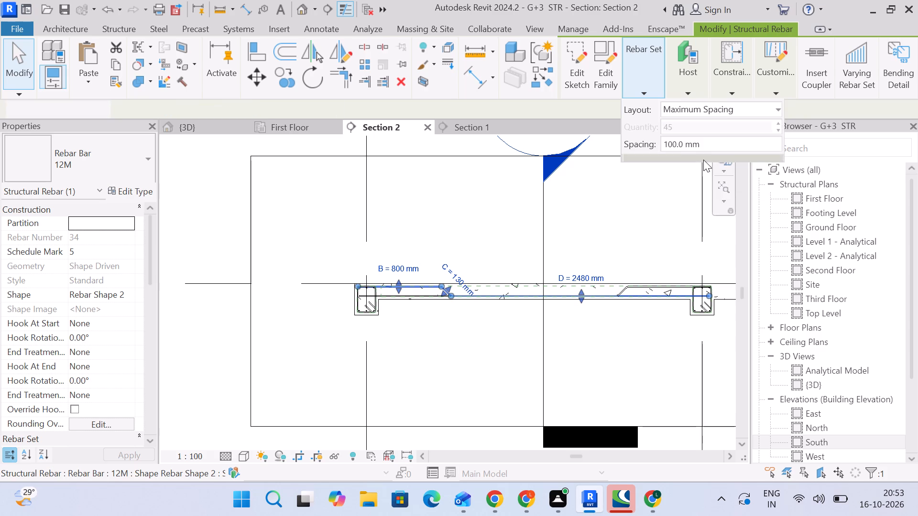
click(657, 84)
click(720, 151)
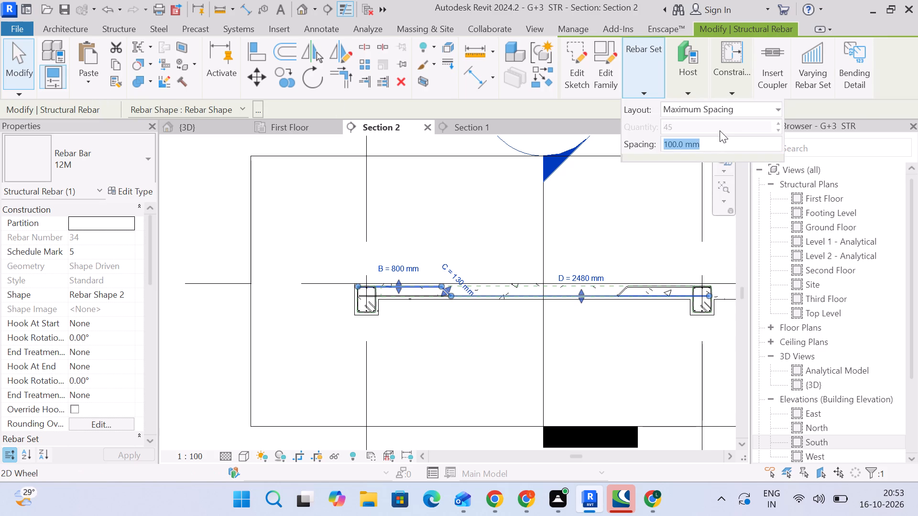
key(3)
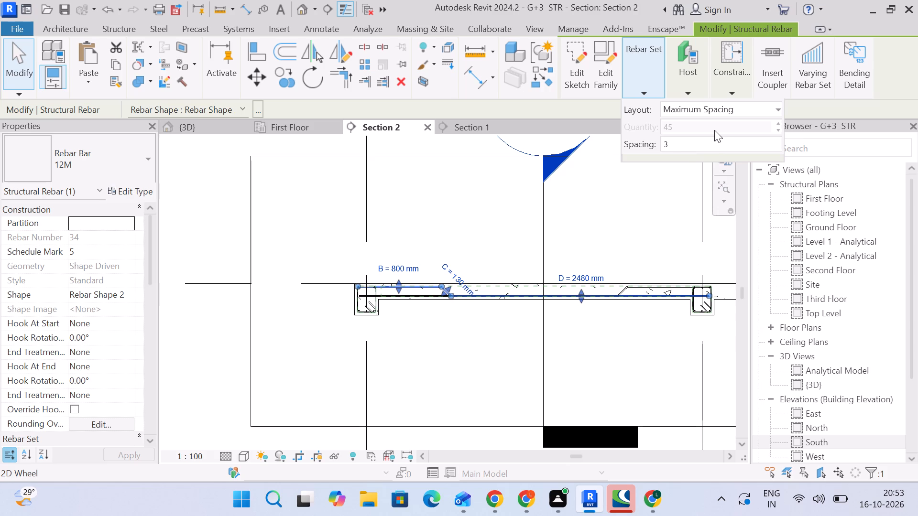
key(3)
key(BackSpace)
text(00)
key(Return)
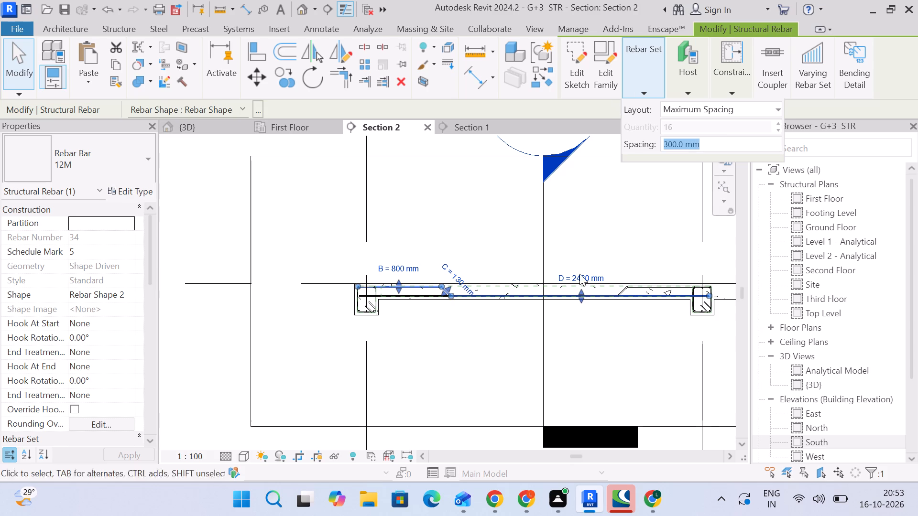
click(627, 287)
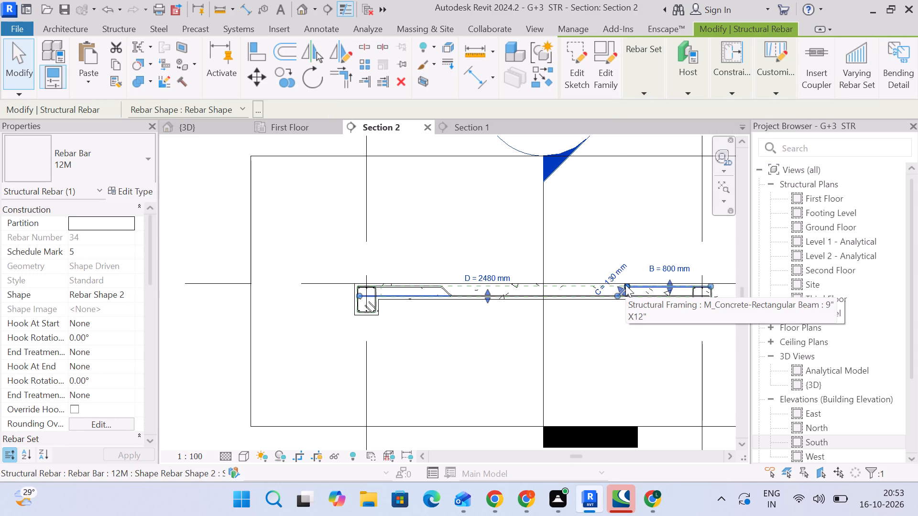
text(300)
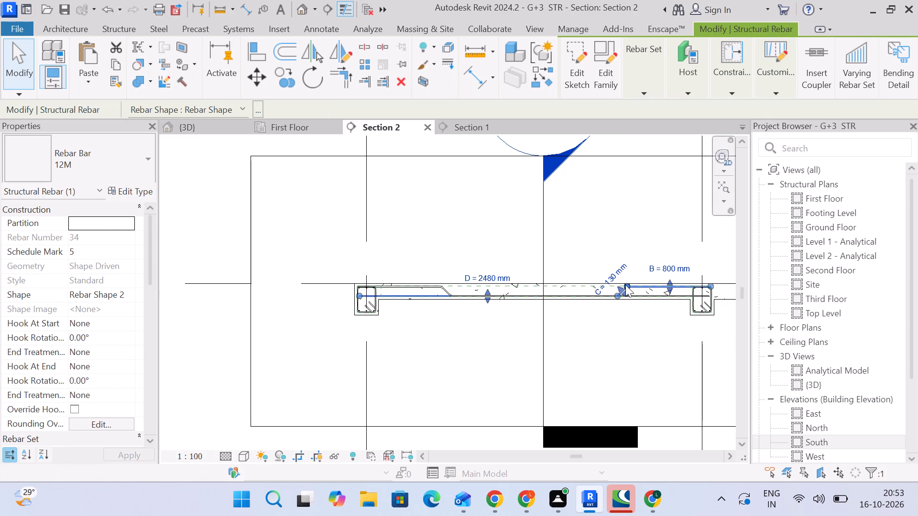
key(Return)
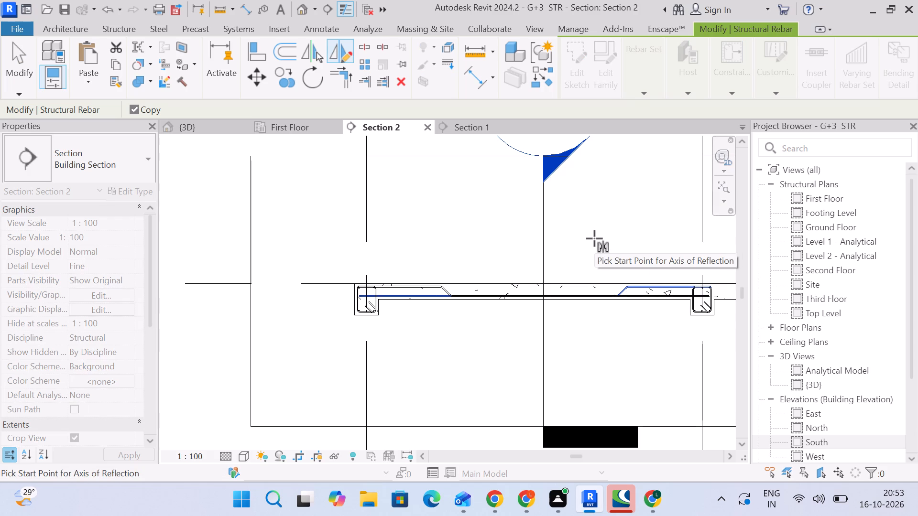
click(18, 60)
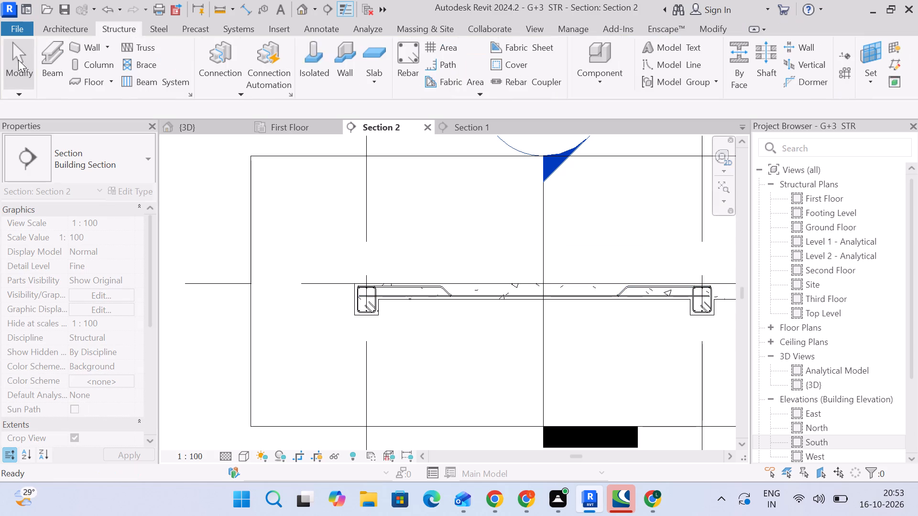
Lay out the cranked bar bent up near the right beam as a Maximum Spacing set with 300 mm spacing.
click(620, 295)
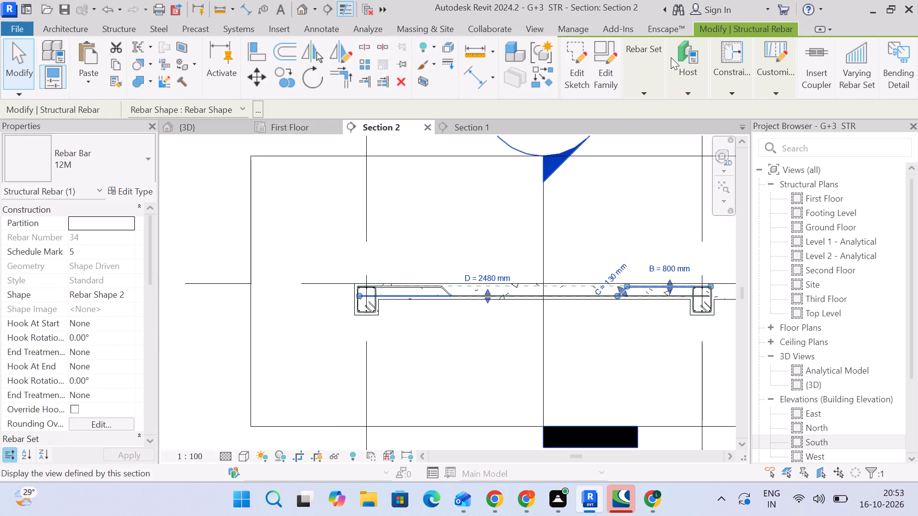
click(639, 82)
click(701, 109)
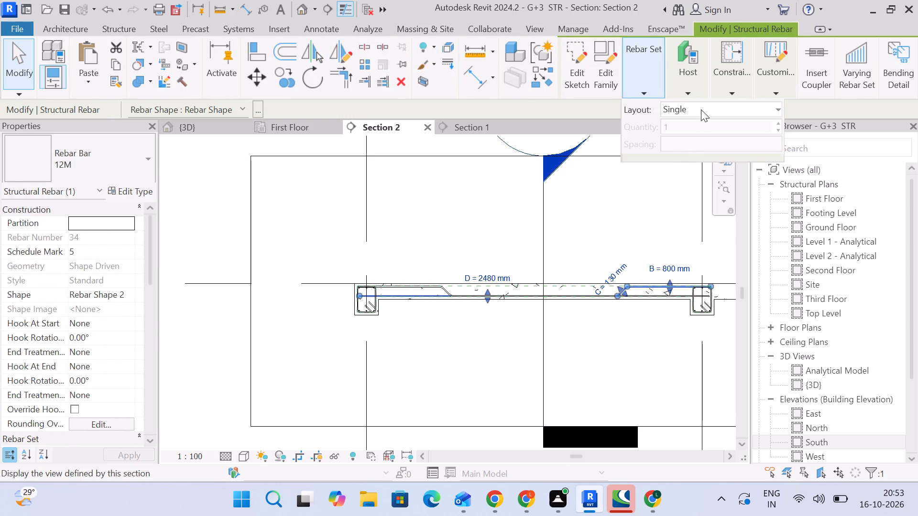
click(714, 163)
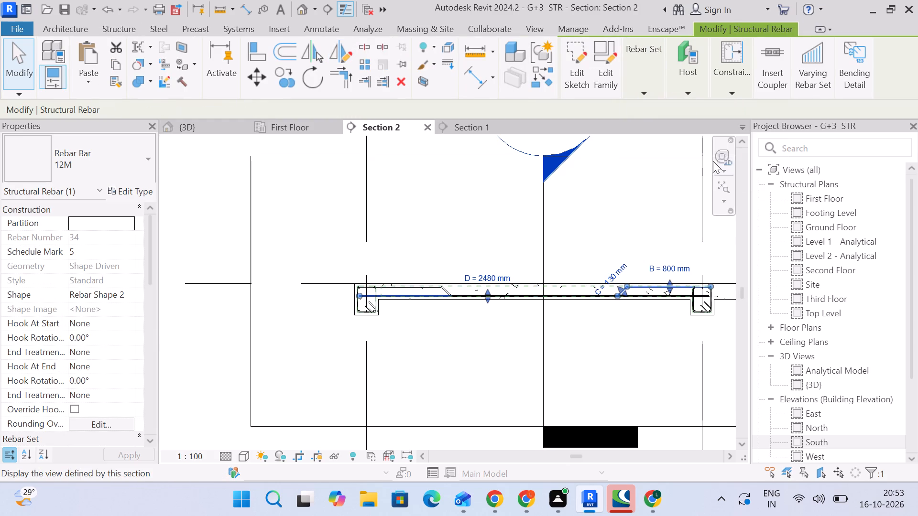
click(639, 87)
click(721, 146)
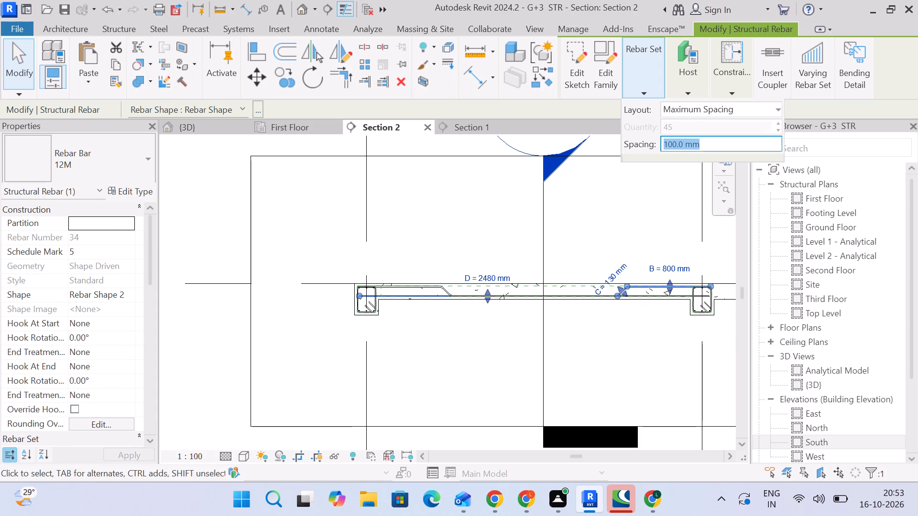
text(300)
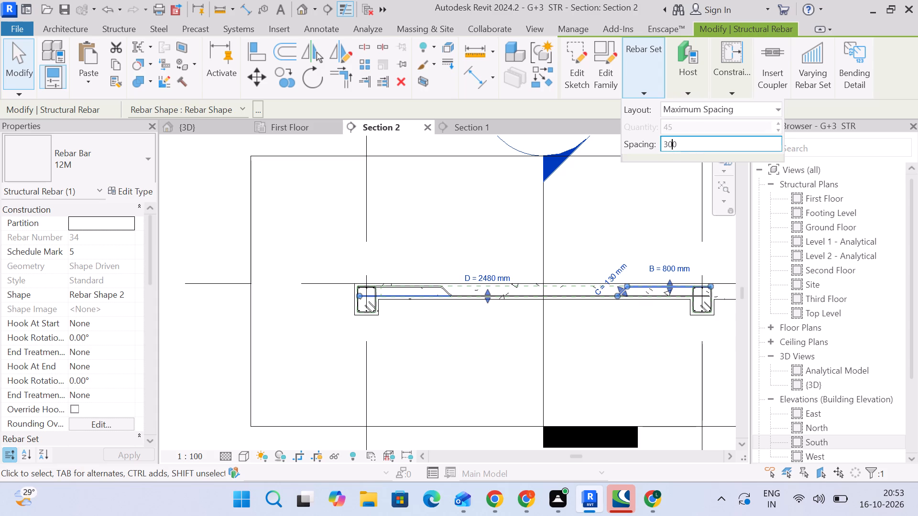
key(Return)
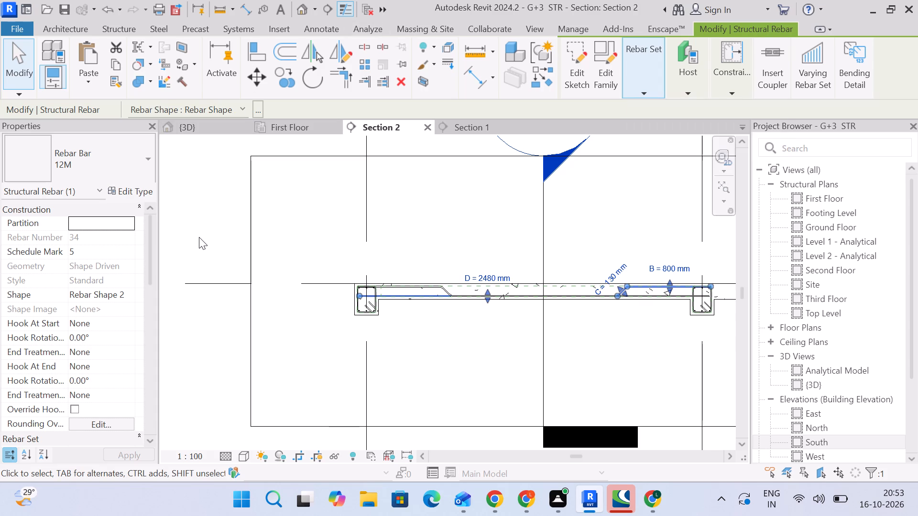
click(201, 239)
From the First Floor plan, set the right-bent bar set to show unobscured in the First Floor plan, Analytical Model and {3D} views.
middle_drag(481, 310, 369, 280)
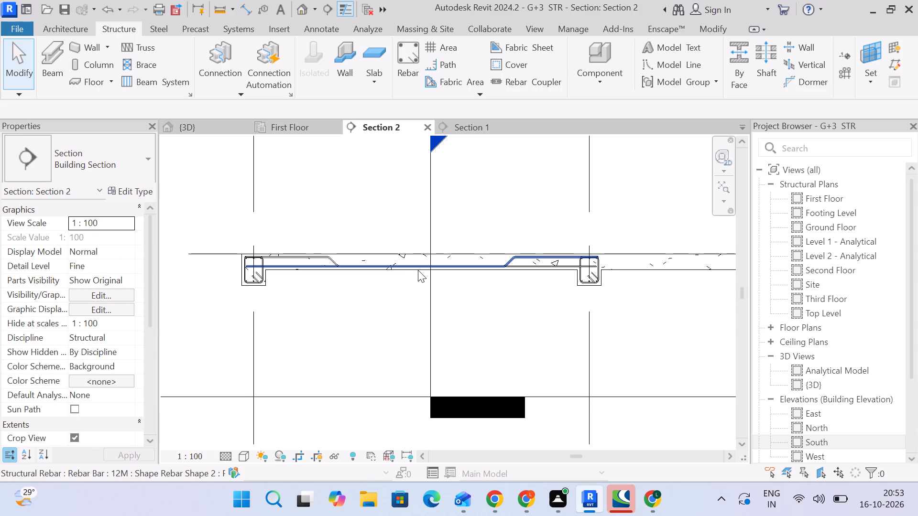
click(273, 126)
scroll(375, 269, up, 4)
scroll(402, 297, up, 4)
middle_drag(416, 297, 402, 269)
click(386, 253)
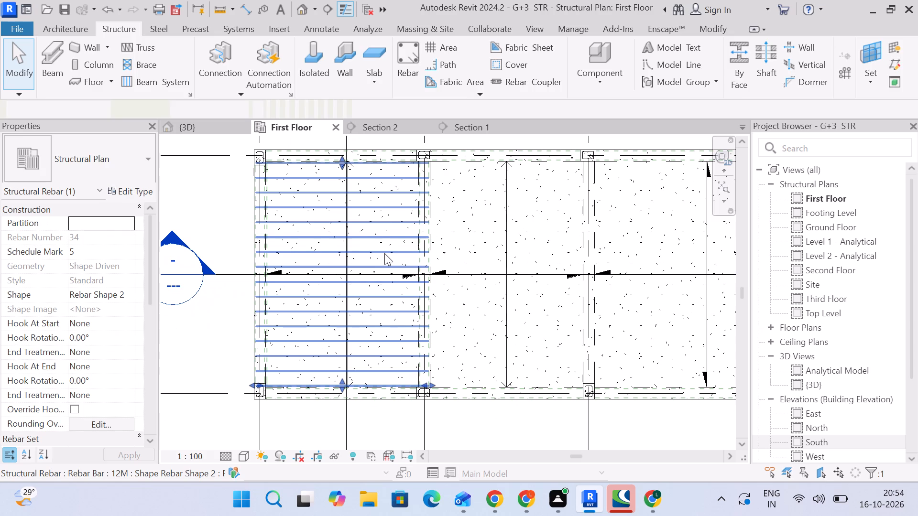
scroll(88, 299, down, 3)
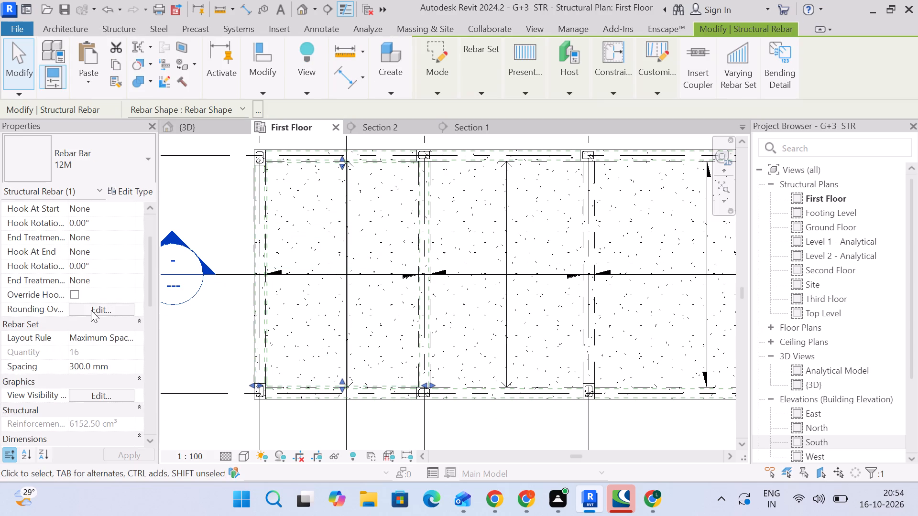
scroll(92, 310, down, 2)
click(95, 308)
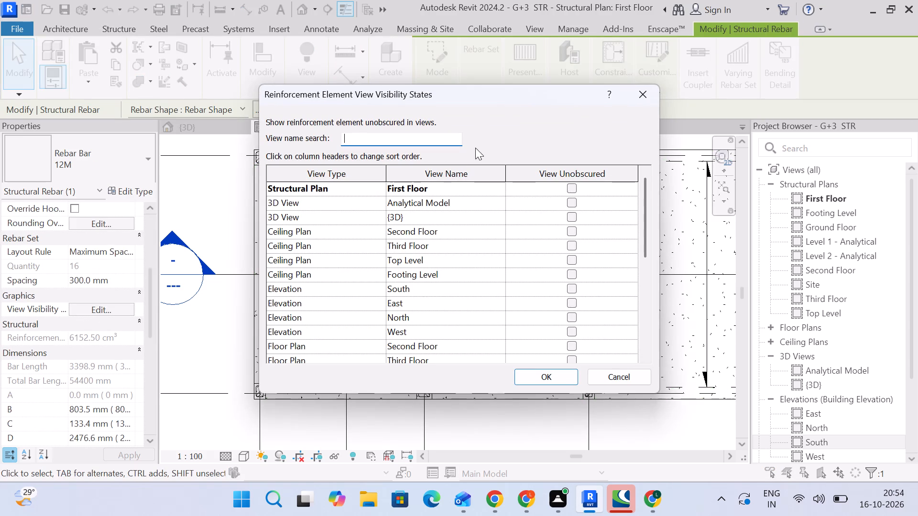
click(572, 186)
click(571, 199)
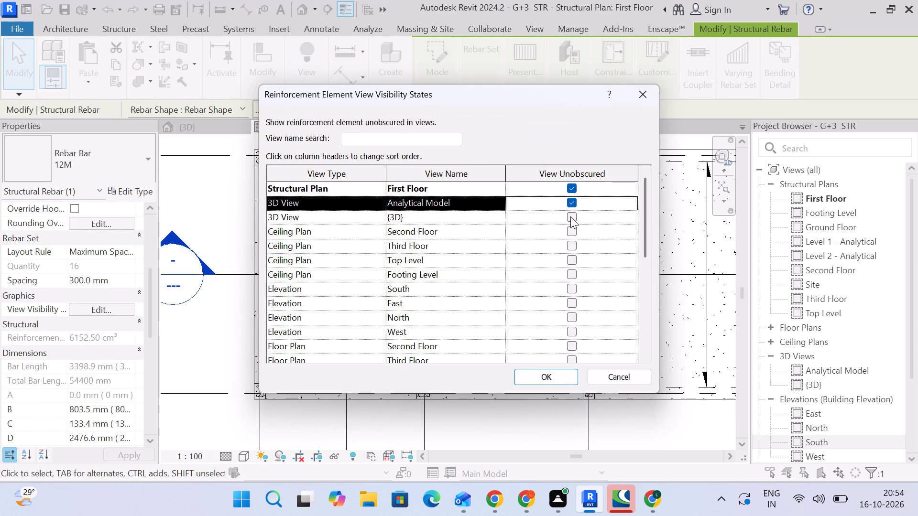
click(570, 218)
click(530, 375)
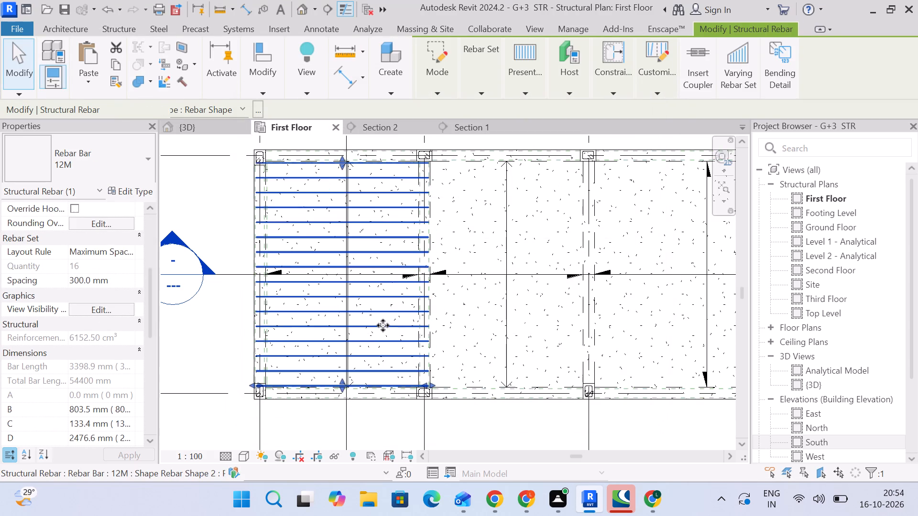
scroll(390, 306, up, 3)
scroll(390, 306, down, 3)
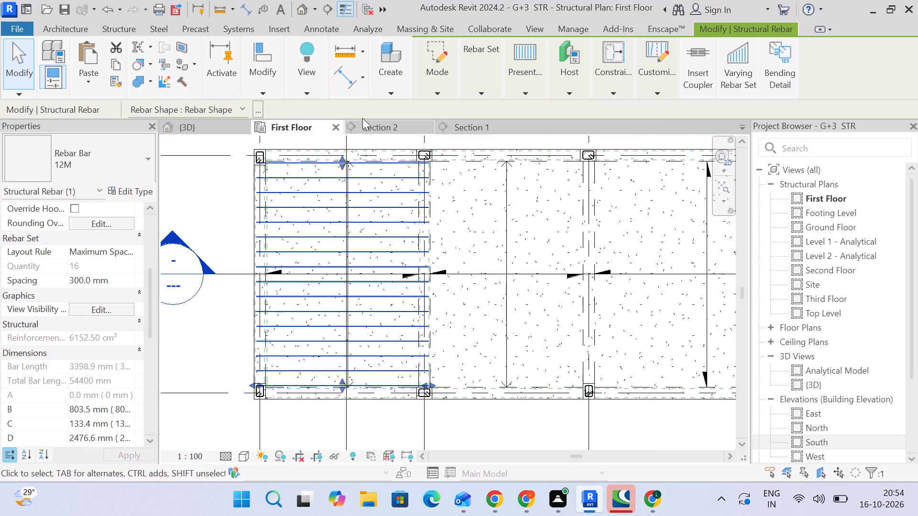
Select the left-bent bar set in Section 2 and show it unobscured in the First Floor plan, Analytical Model and {3D} views.
click(368, 128)
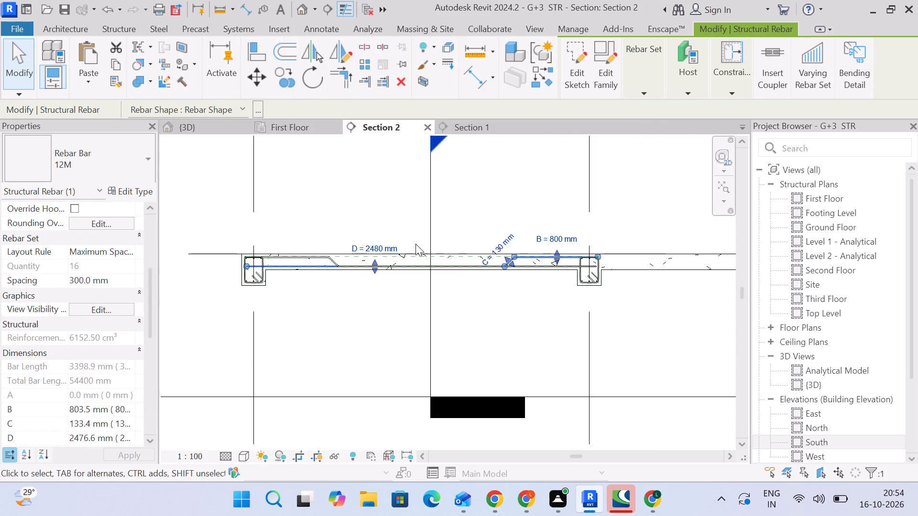
click(510, 325)
scroll(352, 263, up, 4)
click(321, 262)
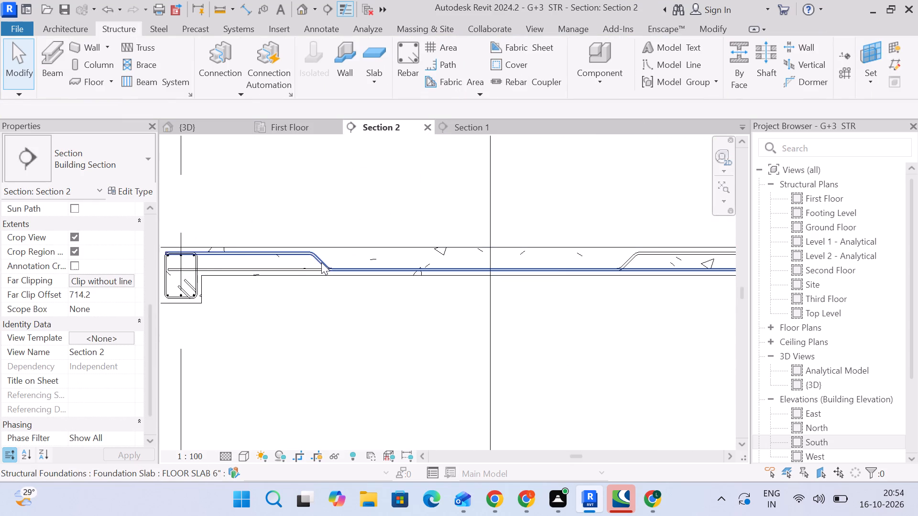
click(286, 127)
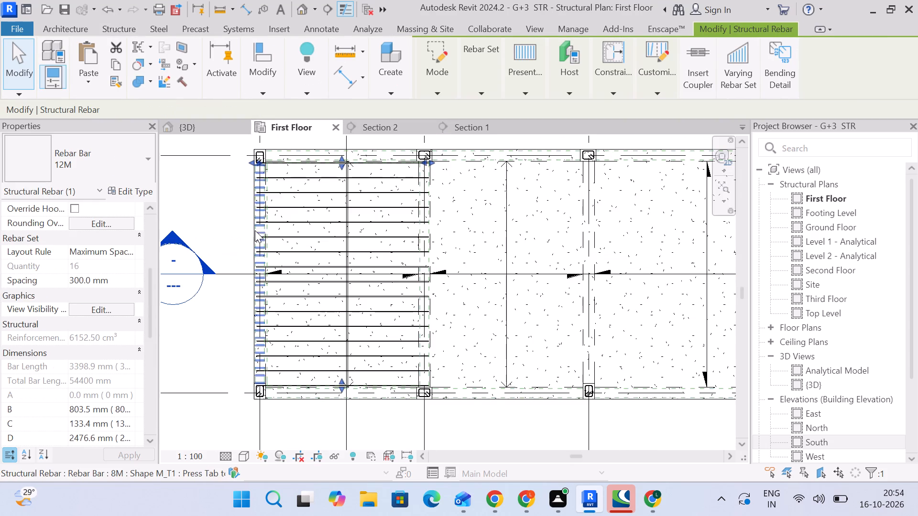
click(111, 312)
click(571, 187)
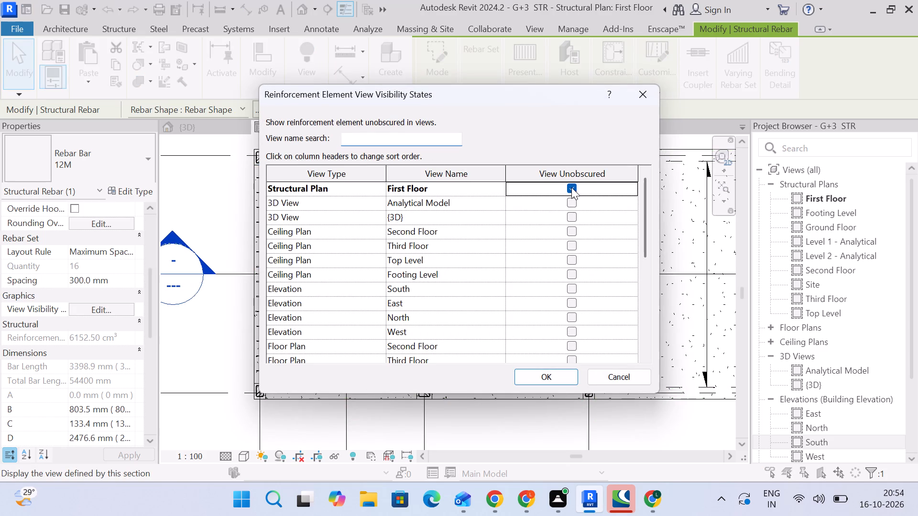
click(571, 198)
click(570, 215)
click(545, 377)
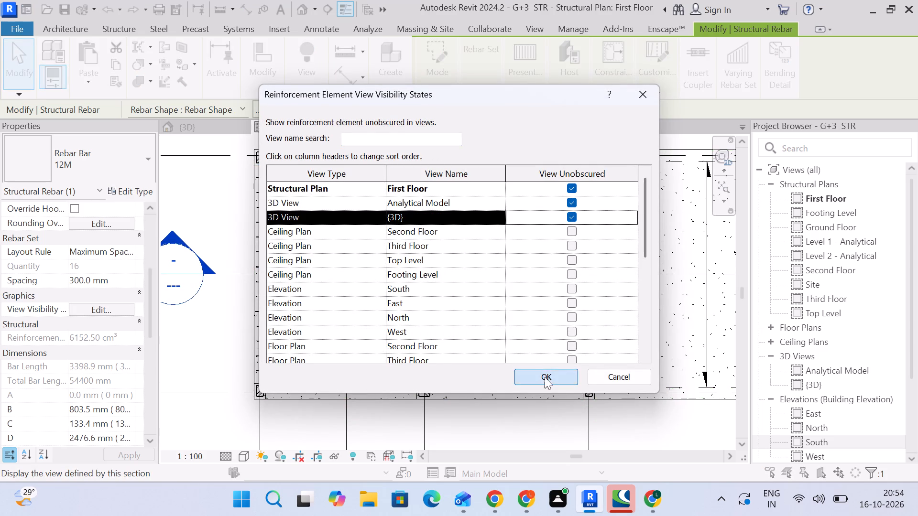
In the First Floor plan, pull the upper end of the right-bent bar set inward from the slab edge to stagger it.
click(382, 124)
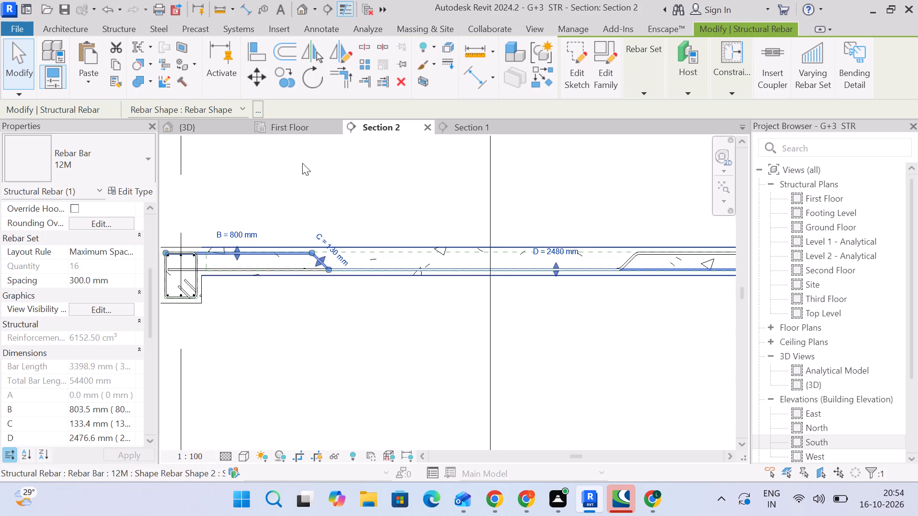
click(628, 261)
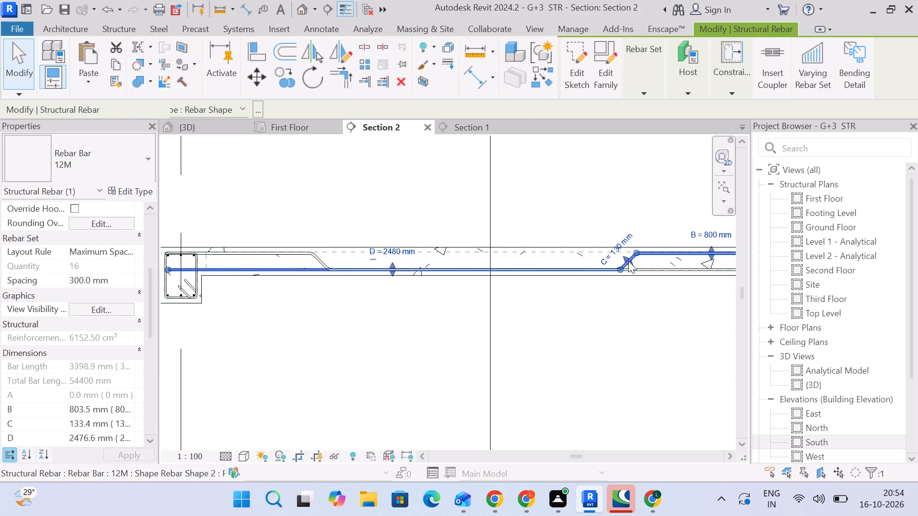
click(300, 130)
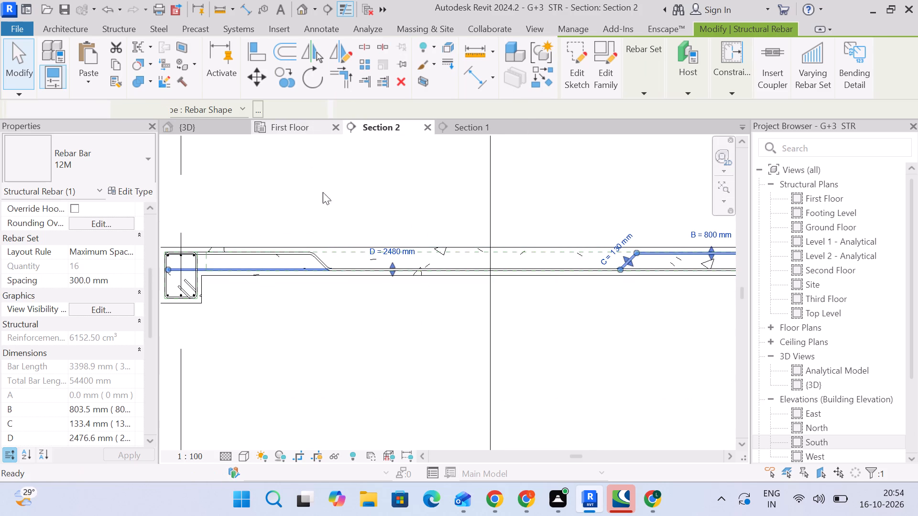
scroll(359, 155, up, 8)
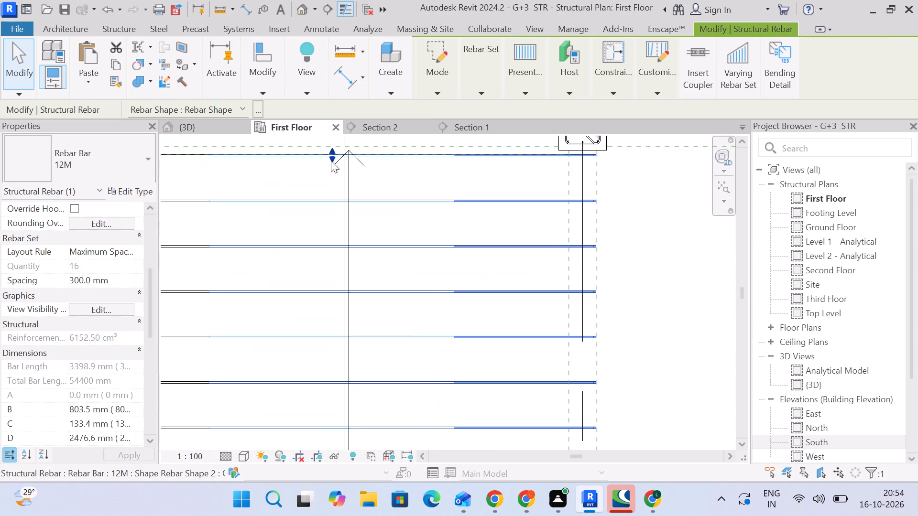
drag(328, 152, 327, 175)
scroll(354, 217, down, 3)
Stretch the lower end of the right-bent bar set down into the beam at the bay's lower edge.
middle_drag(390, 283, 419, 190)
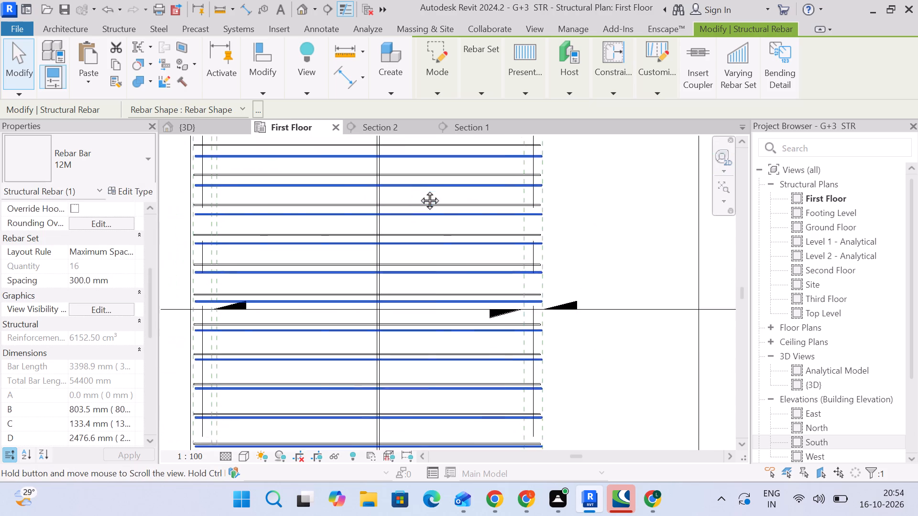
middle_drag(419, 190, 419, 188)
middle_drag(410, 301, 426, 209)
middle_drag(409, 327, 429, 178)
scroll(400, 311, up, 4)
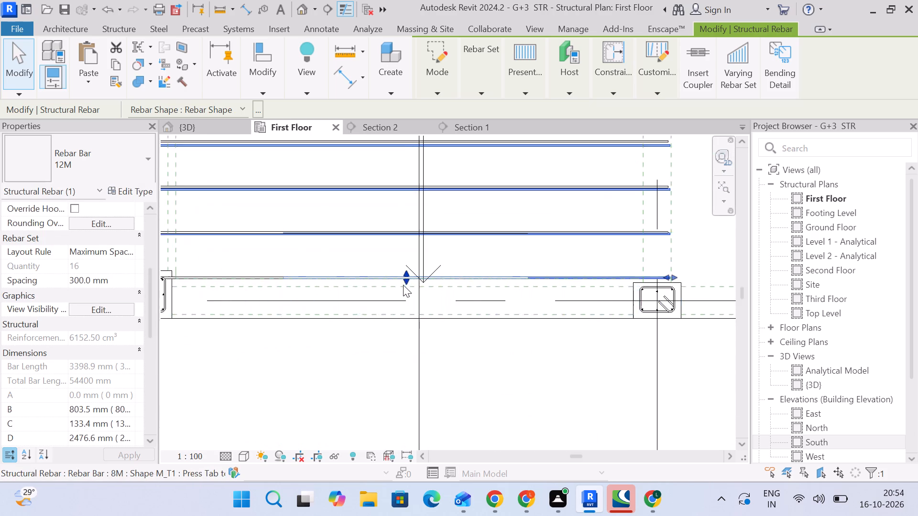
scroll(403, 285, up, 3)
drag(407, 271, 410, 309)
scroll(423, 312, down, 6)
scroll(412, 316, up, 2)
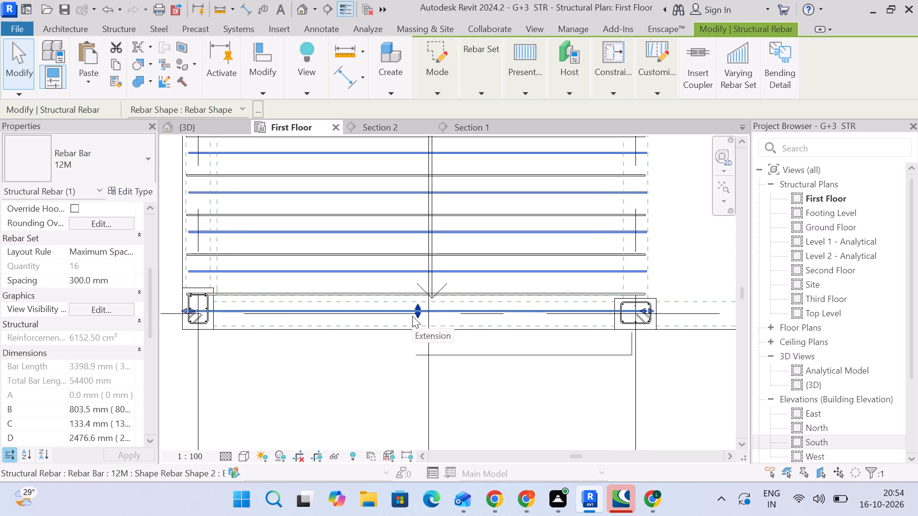
Pull the lower end of the right-bent bar set back so its last bar lies just inside the slab's lower edge.
scroll(412, 316, up, 2)
drag(420, 304, 439, 243)
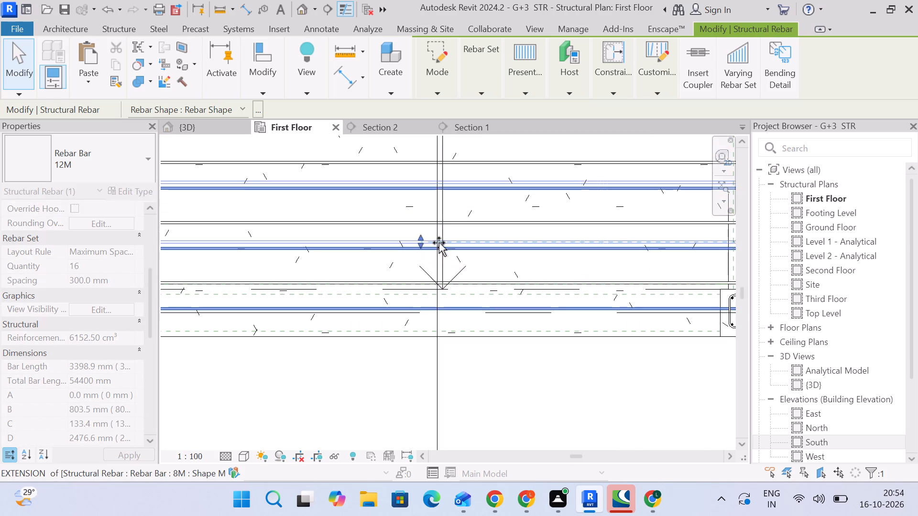
drag(439, 243, 444, 218)
scroll(445, 233, down, 3)
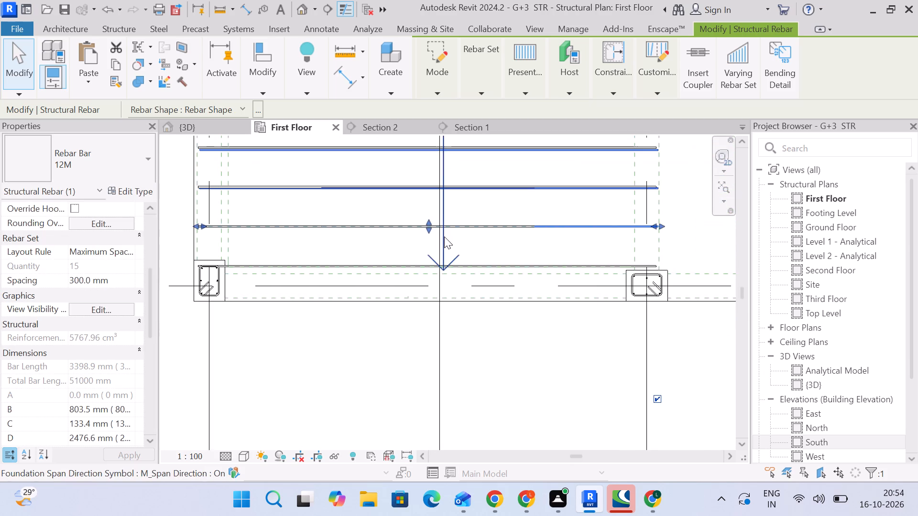
middle_drag(444, 237, 481, 250)
scroll(457, 245, up, 2)
drag(468, 234, 467, 246)
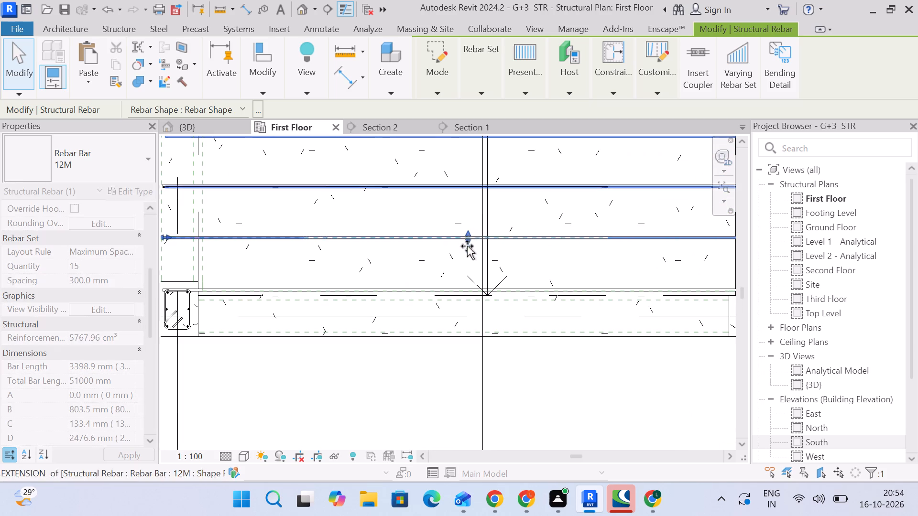
drag(467, 246, 467, 282)
scroll(472, 279, down, 4)
scroll(471, 268, up, 3)
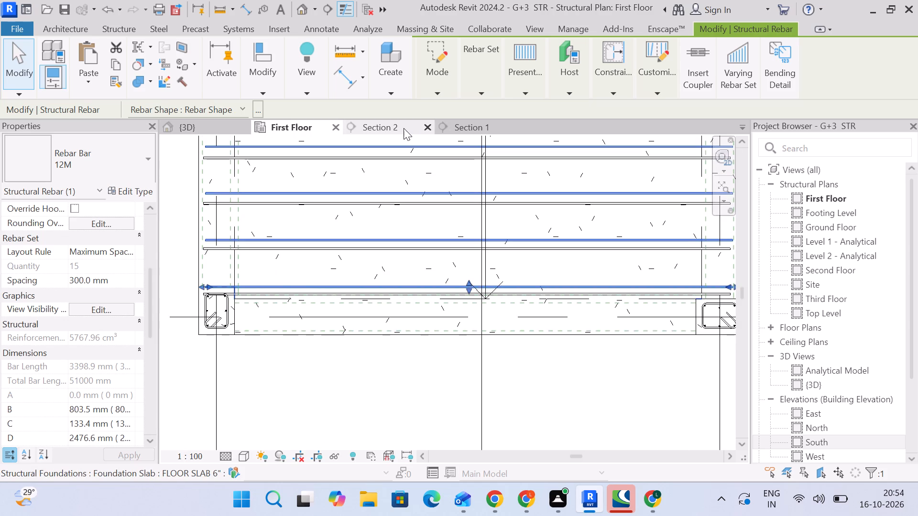
click(392, 129)
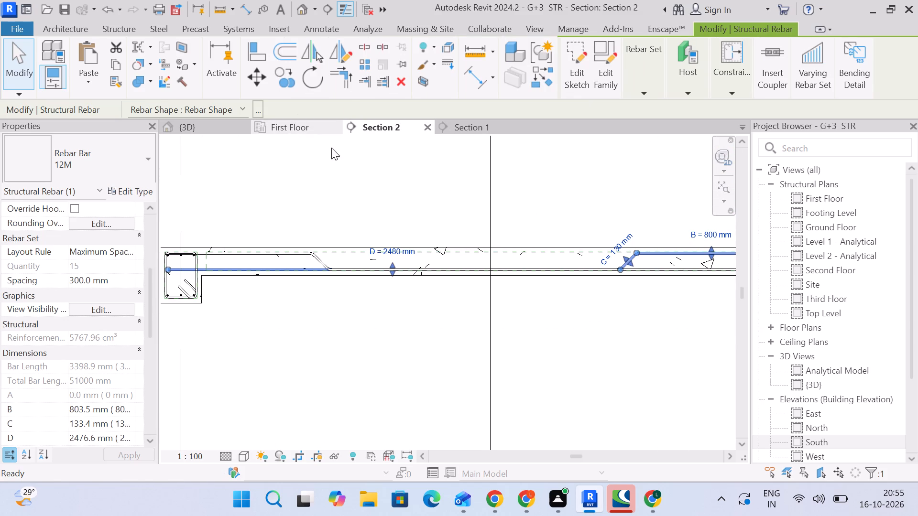
click(317, 126)
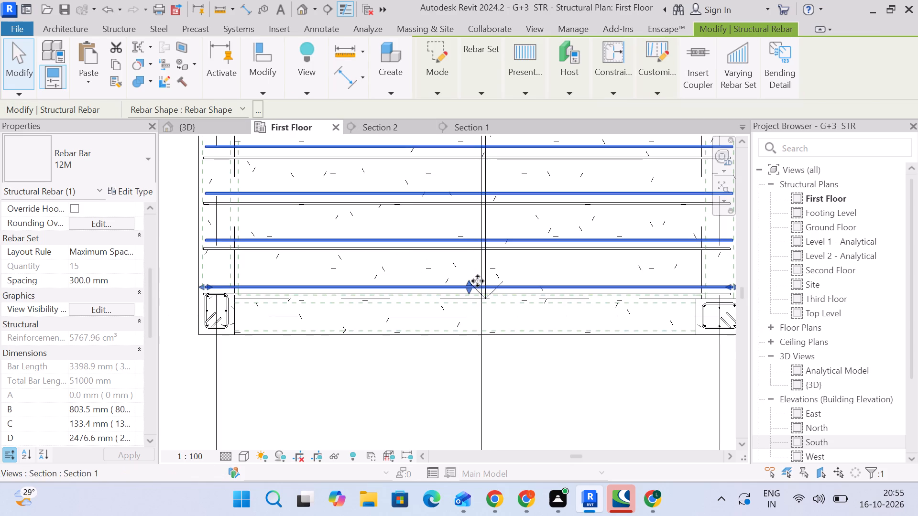
Pull the lower end of the right-bent bar set up so its last bar lies midway between the two neighbouring left-bent bars.
scroll(475, 283, up, 2)
drag(466, 280, 470, 260)
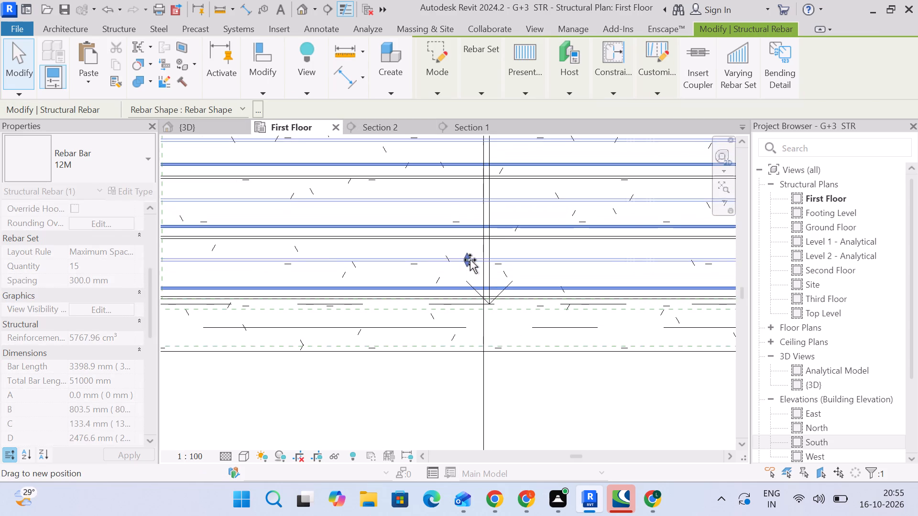
drag(470, 260, 471, 262)
scroll(476, 263, down, 4)
scroll(474, 264, up, 3)
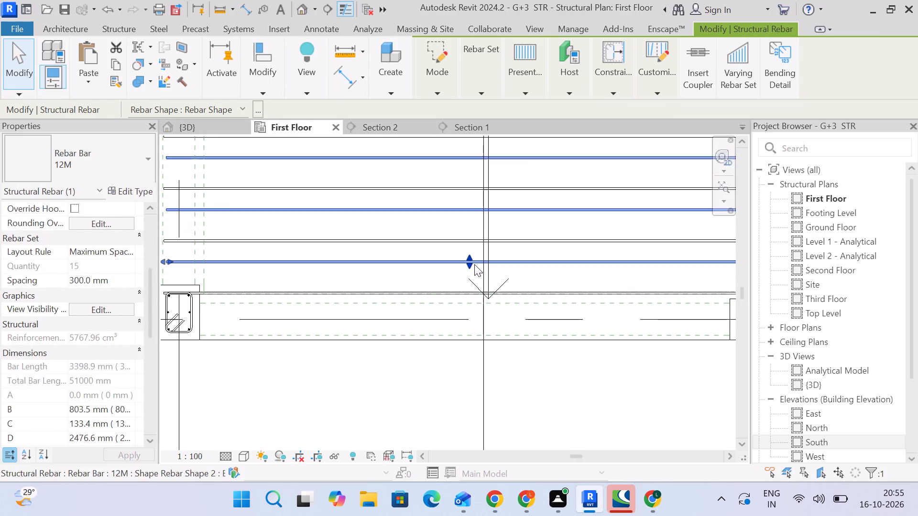
drag(468, 261, 468, 267)
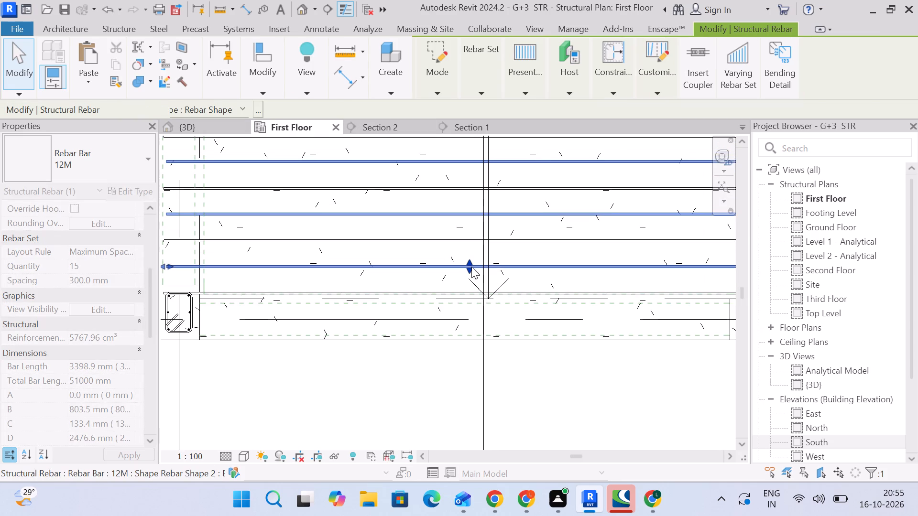
scroll(472, 265, down, 4)
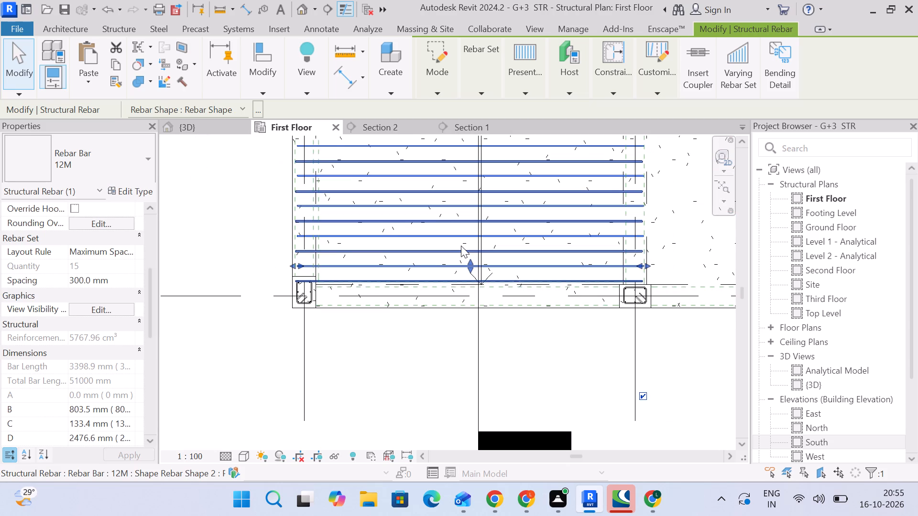
Select the left-bent bar set in Section 2 and check its extent at the slab's lower edge in the First Floor plan.
click(393, 125)
click(560, 346)
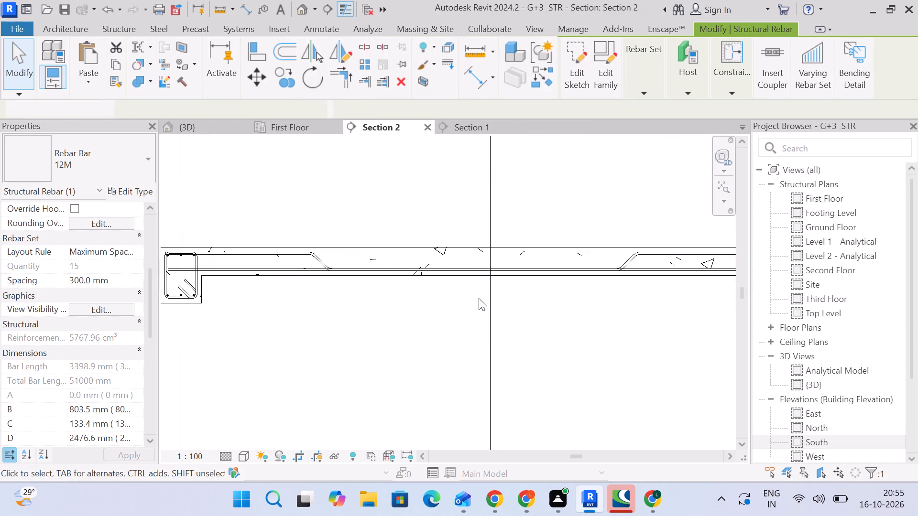
click(321, 261)
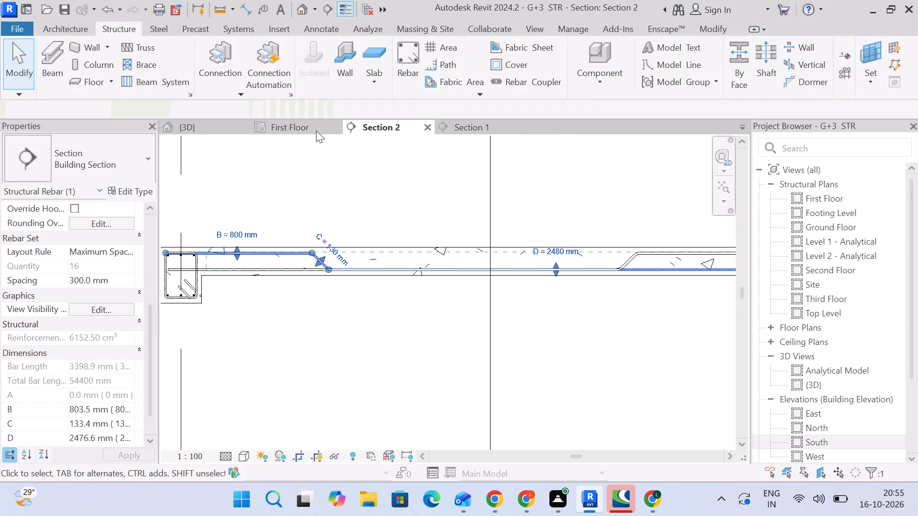
click(309, 130)
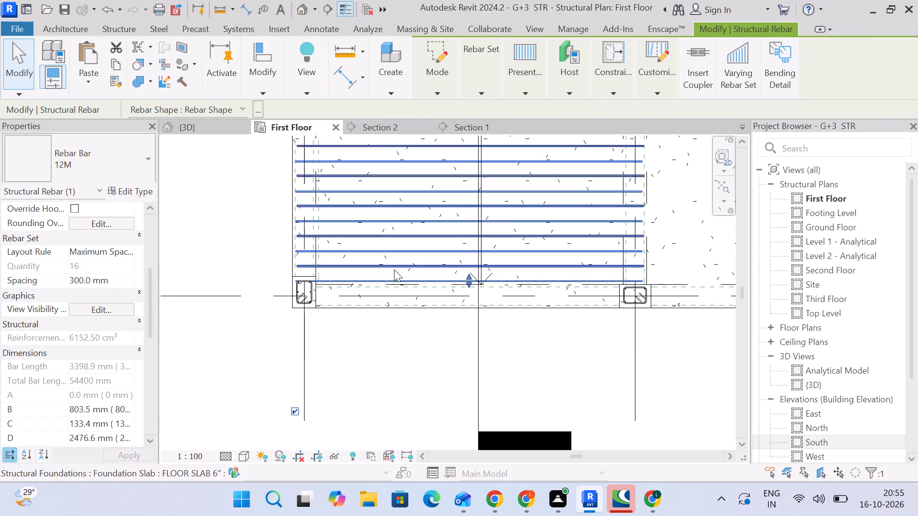
scroll(625, 289, up, 4)
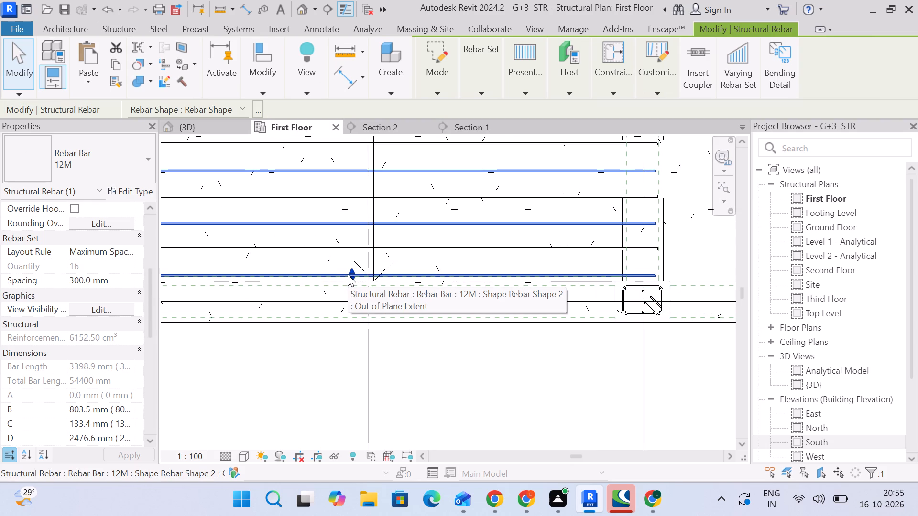
scroll(348, 274, down, 9)
click(483, 333)
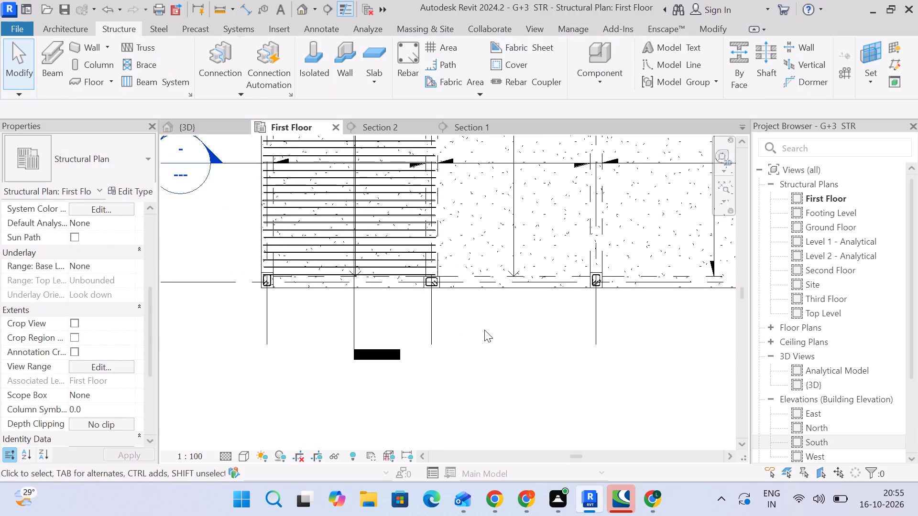
scroll(485, 329, down, 3)
middle_drag(485, 329, 470, 363)
In Section 1, place a single 8M bar of Rebar Shape 2 in the slab beside the grid B beam.
click(399, 124)
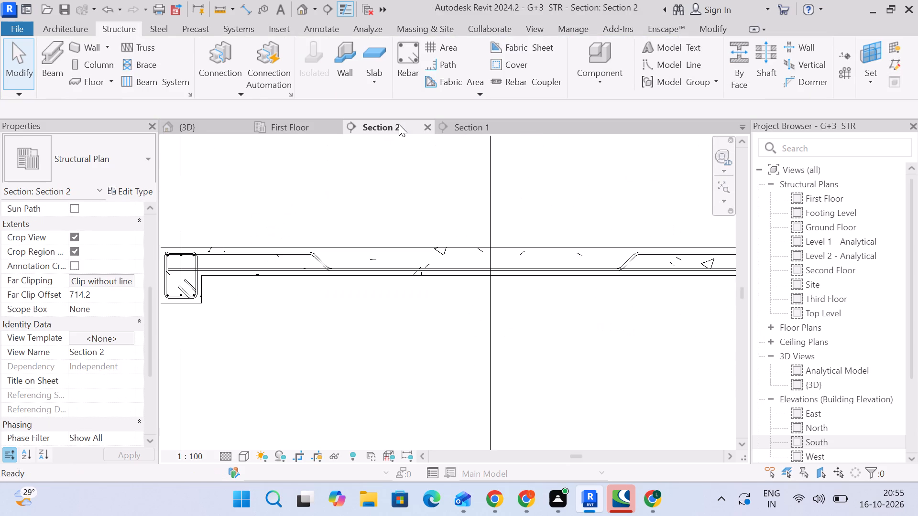
click(464, 127)
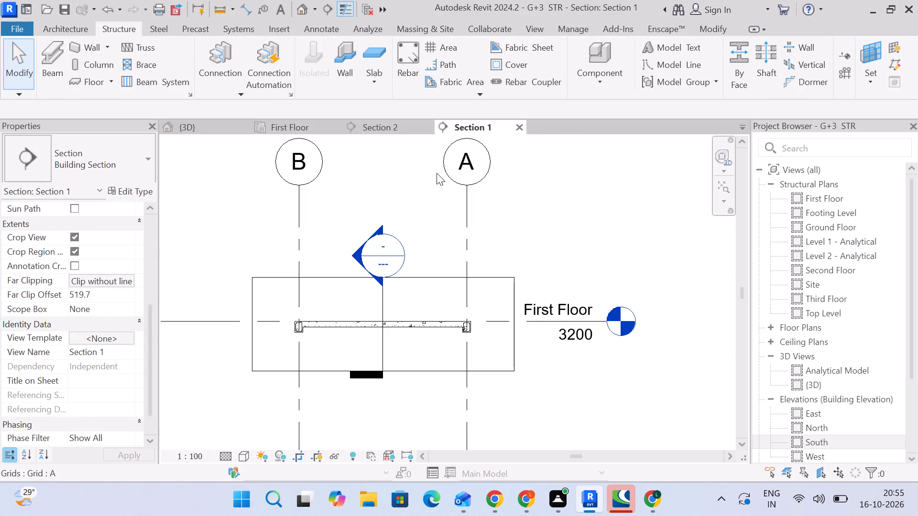
scroll(367, 313, up, 7)
middle_drag(378, 335, 417, 300)
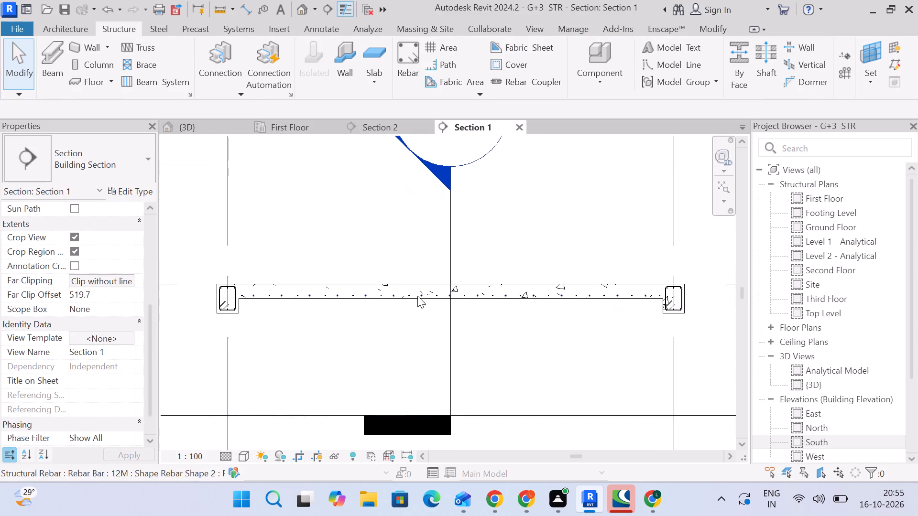
scroll(328, 304, up, 3)
middle_drag(328, 306, 356, 282)
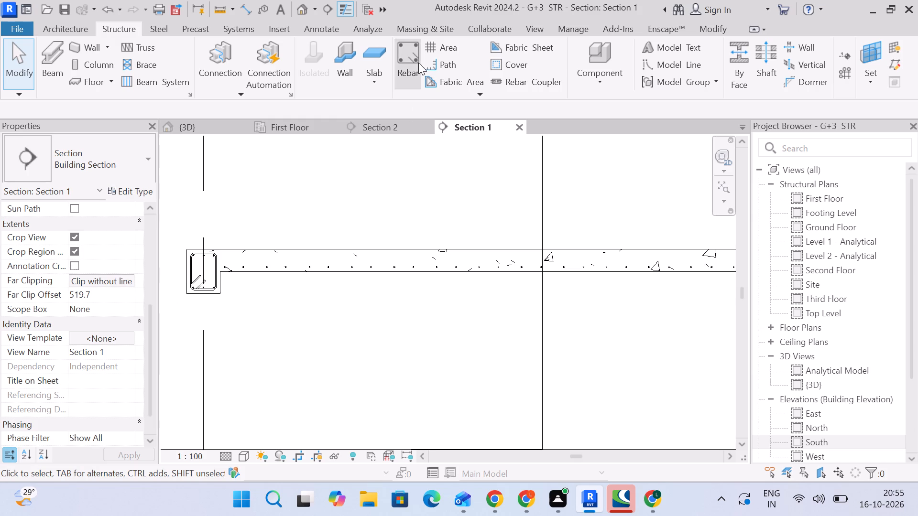
click(399, 63)
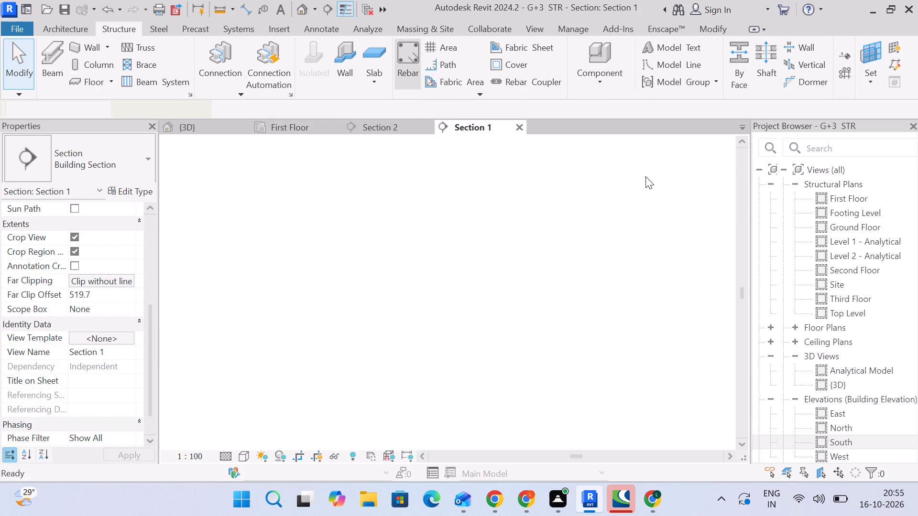
click(669, 339)
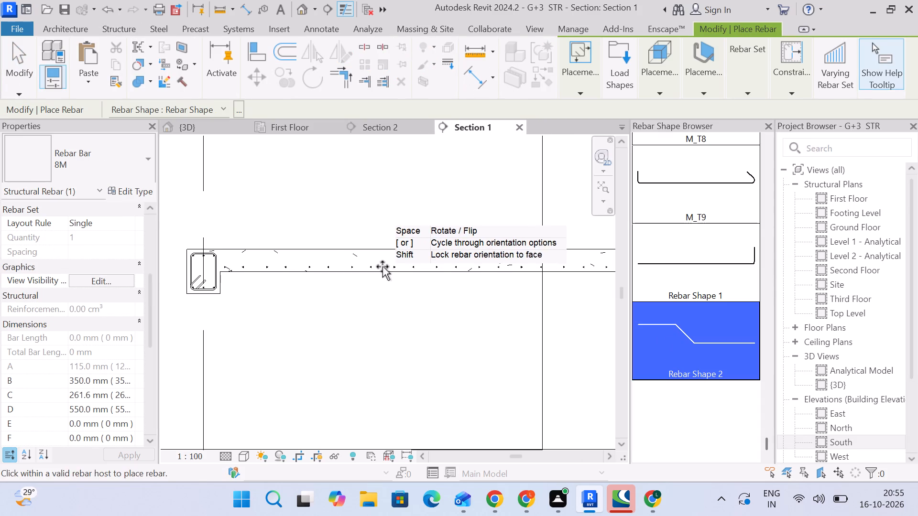
click(258, 262)
click(19, 76)
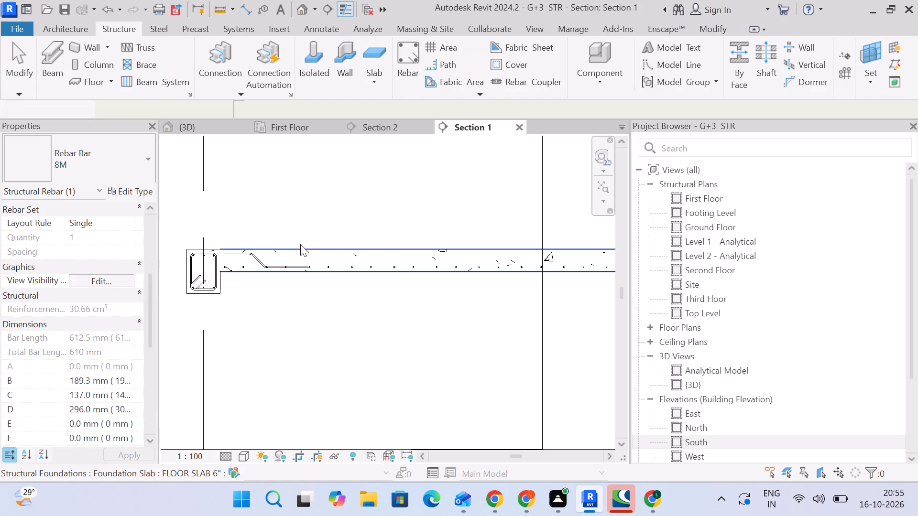
Stretch the top leg of the new 8M cranked bar into the grid B beam, making it about 410 mm long.
click(265, 264)
scroll(239, 257, up, 4)
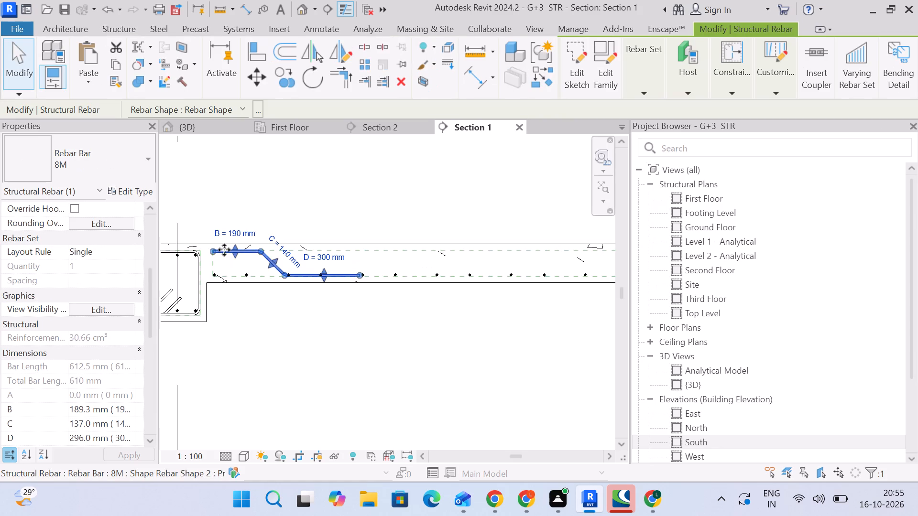
middle_drag(224, 250, 333, 253)
scroll(327, 256, up, 3)
drag(320, 254, 296, 248)
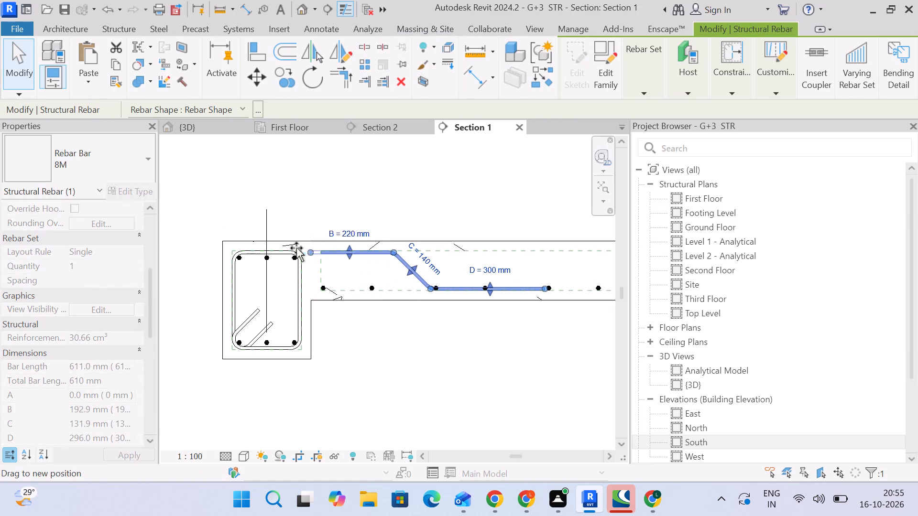
drag(296, 248, 235, 252)
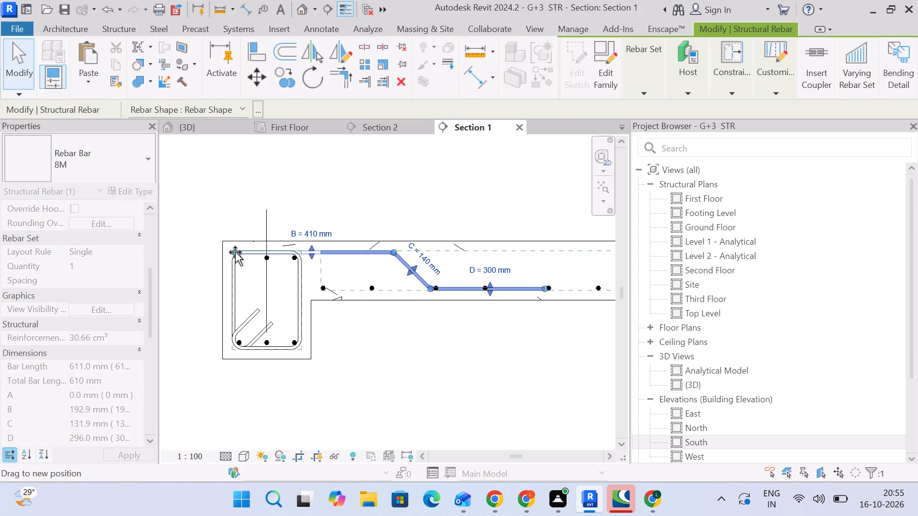
drag(235, 252, 236, 255)
Stretch the bottom leg of the 8M cranked bar across the slab into the grid A beam, making it about 4310 mm long.
scroll(351, 314, down, 3)
middle_drag(488, 345, 215, 303)
scroll(227, 294, down, 3)
drag(216, 269, 235, 269)
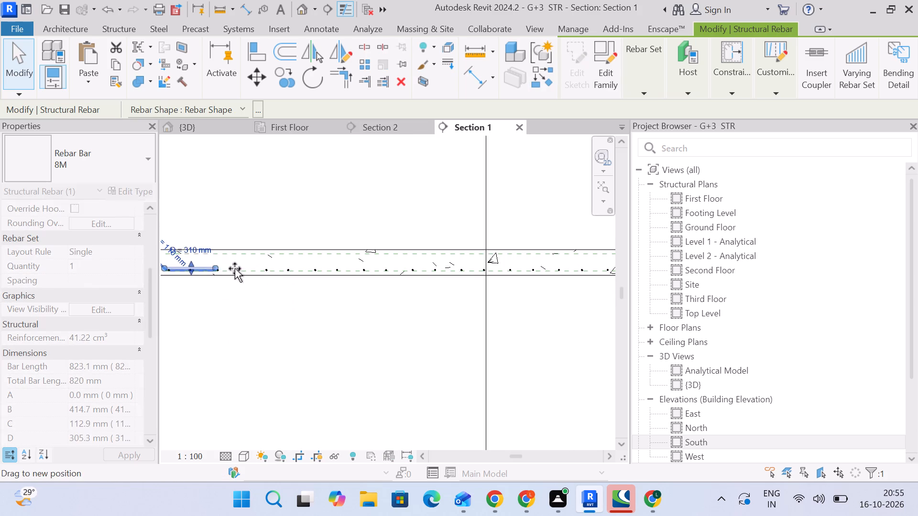
drag(235, 269, 610, 270)
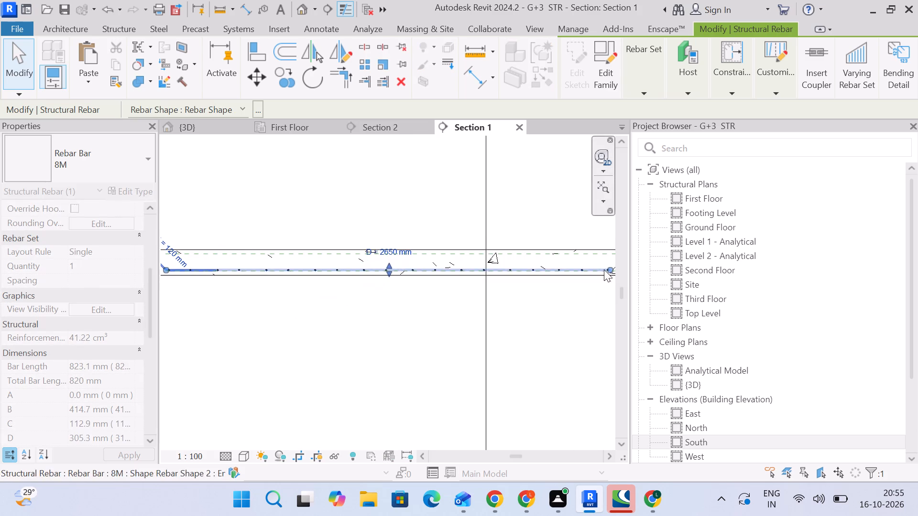
middle_drag(544, 357, 289, 350)
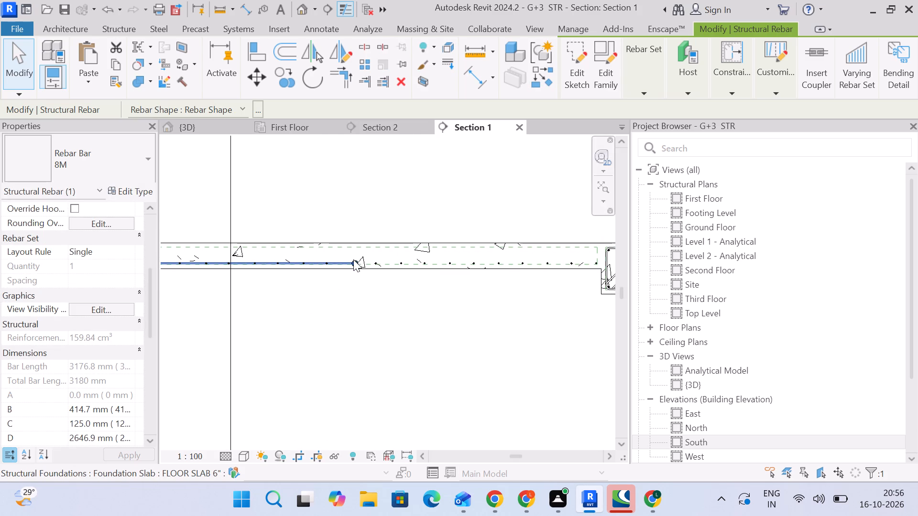
drag(353, 260, 599, 265)
middle_drag(579, 301, 283, 329)
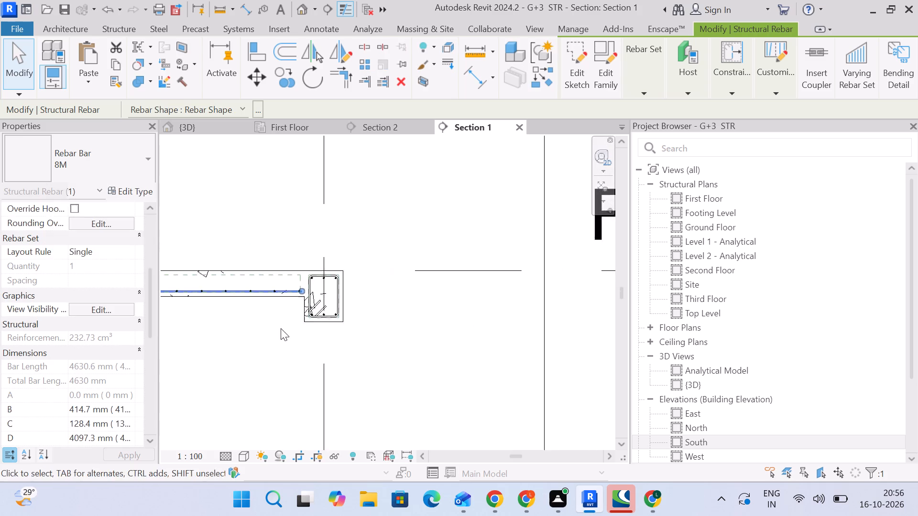
scroll(281, 322, up, 3)
scroll(318, 284, up, 4)
drag(287, 285, 373, 289)
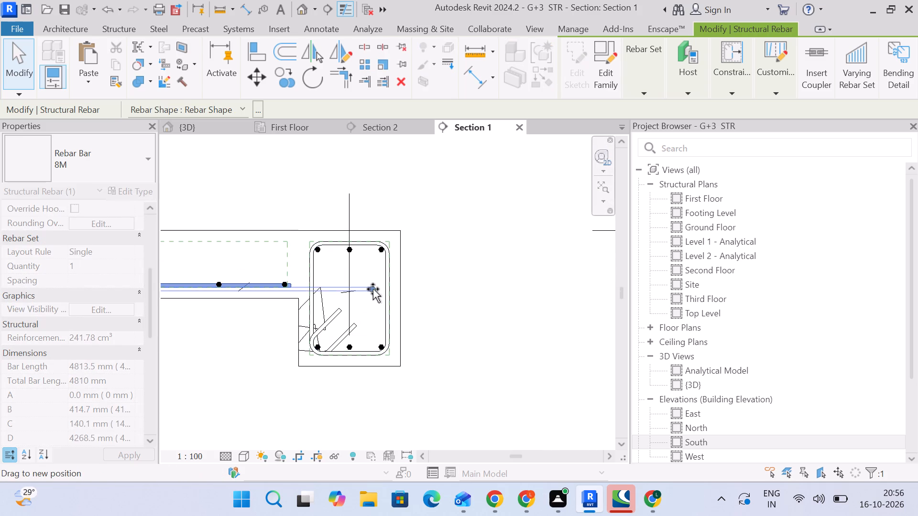
drag(373, 289, 382, 283)
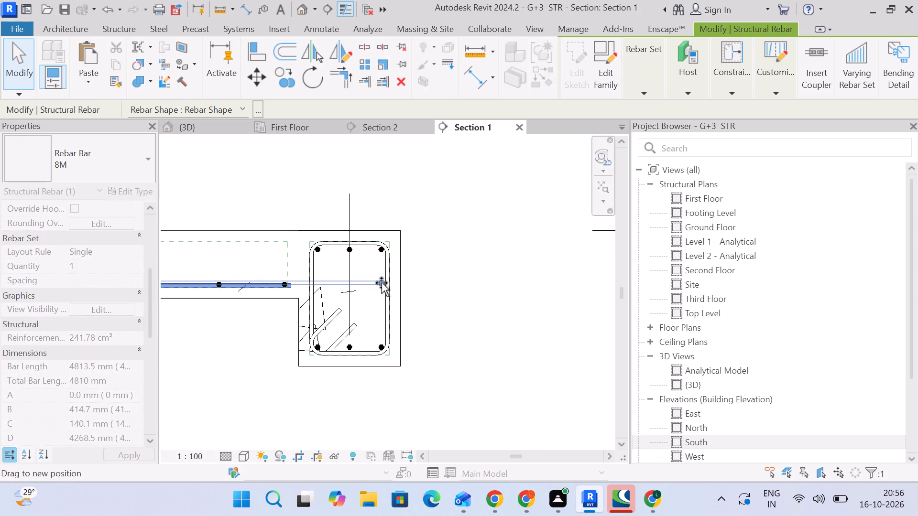
drag(382, 283, 381, 282)
scroll(375, 307, down, 13)
middle_drag(295, 346, 581, 346)
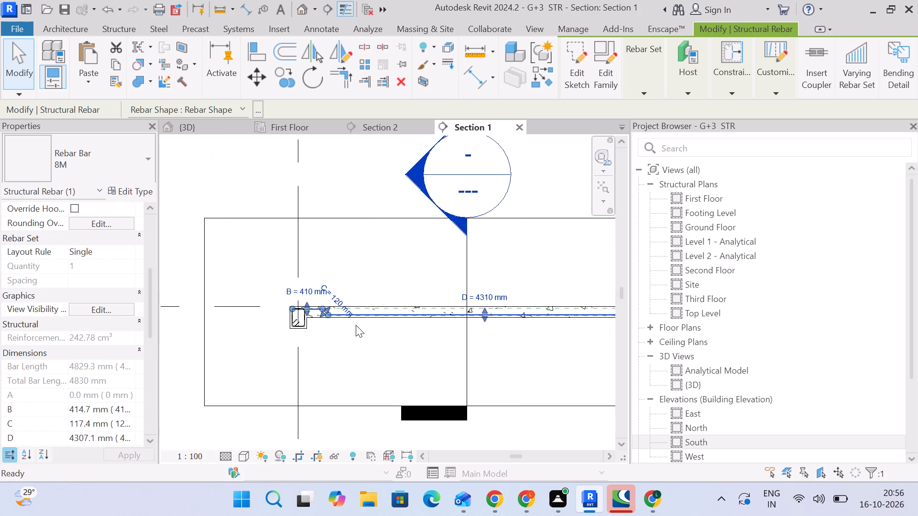
Move the 8M bar's sloped bend away from the grid B beam until the top leg is about 1000 mm long.
scroll(349, 318, up, 12)
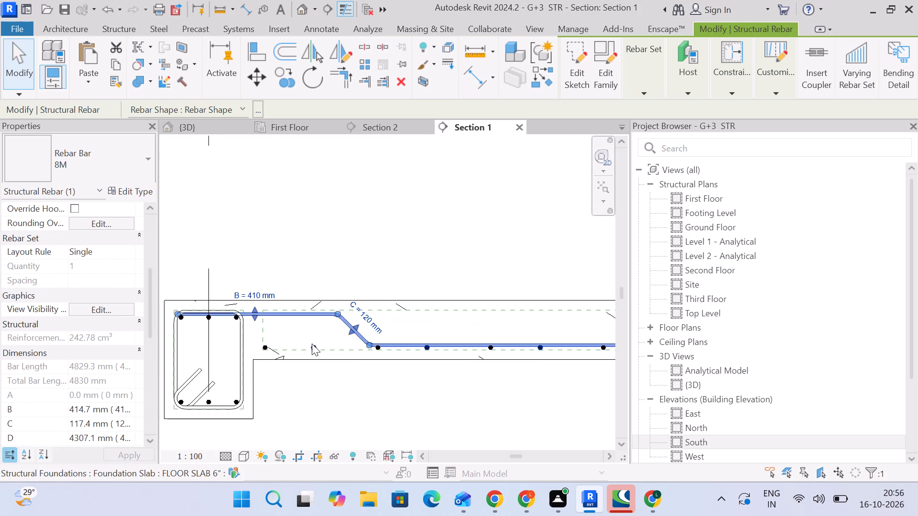
scroll(317, 354, down, 2)
middle_drag(315, 364, 366, 305)
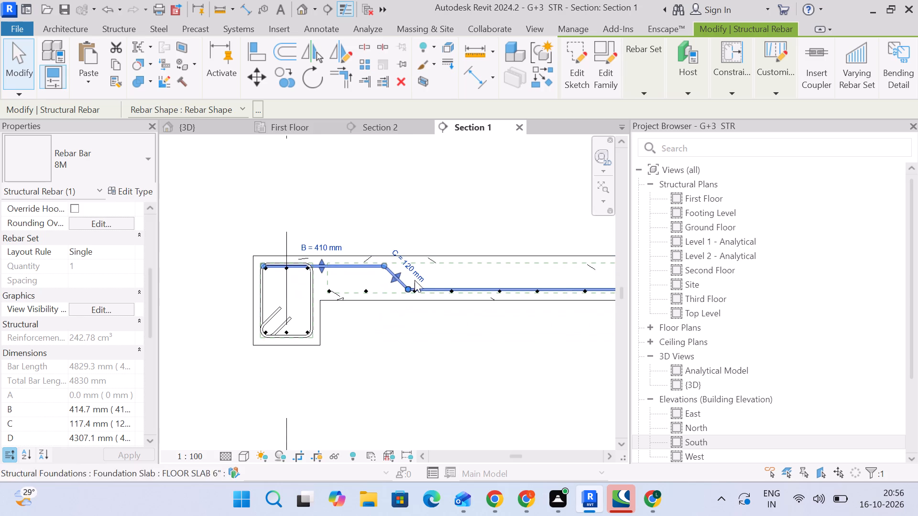
drag(400, 276, 411, 276)
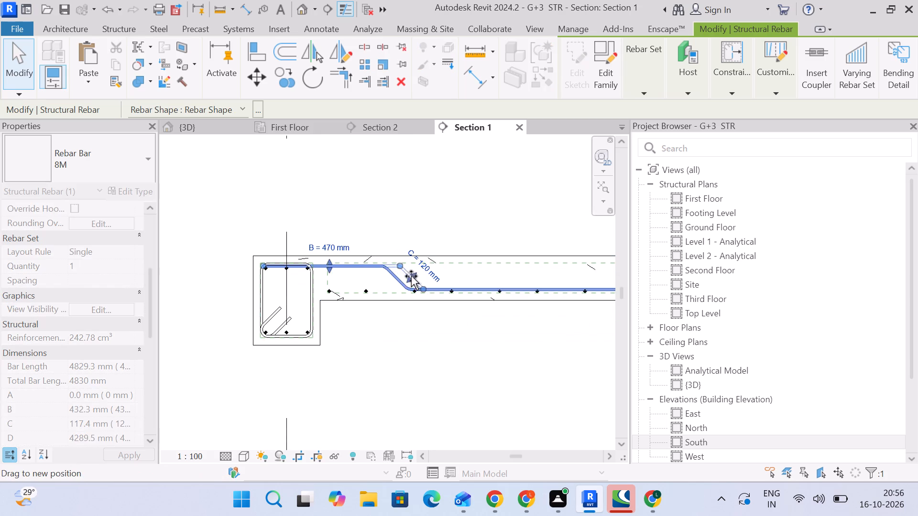
drag(411, 276, 479, 274)
scroll(496, 330, down, 3)
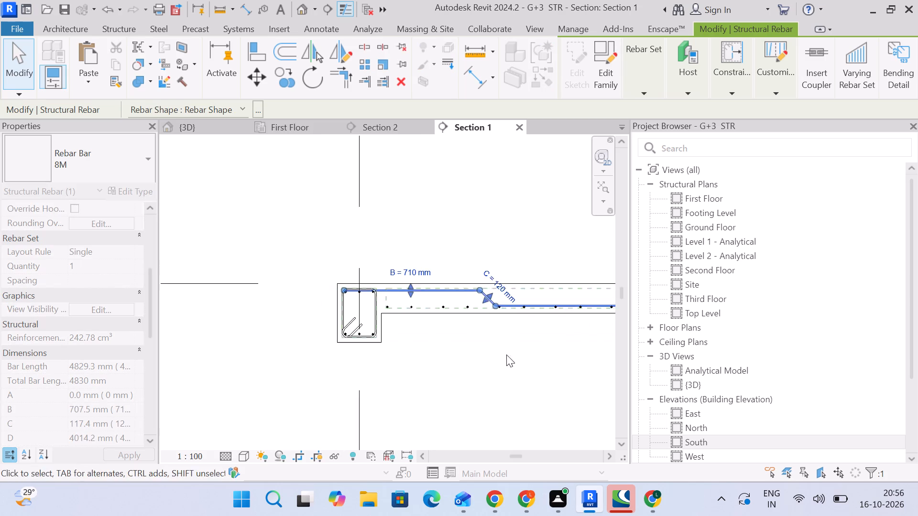
middle_drag(506, 355, 246, 315)
scroll(256, 312, down, 4)
middle_drag(261, 316, 362, 316)
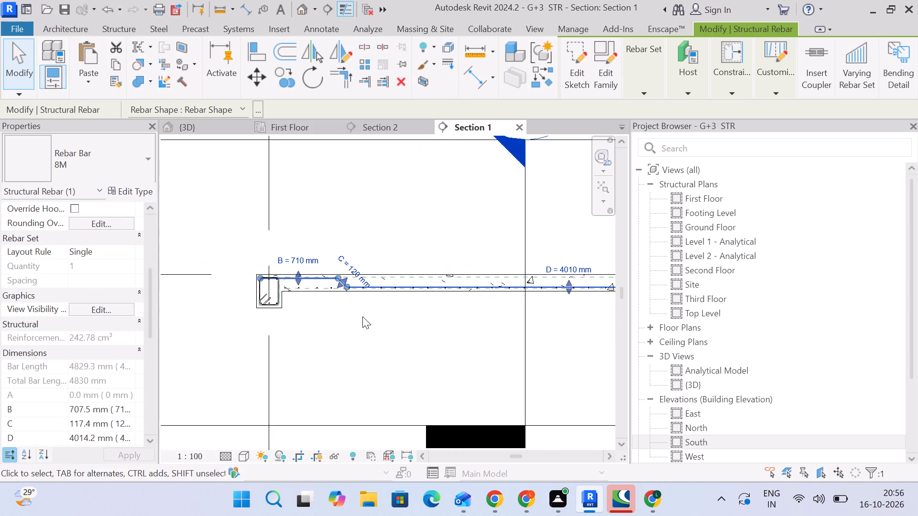
middle_drag(362, 316, 315, 315)
scroll(312, 312, down, 1)
scroll(307, 274, up, 8)
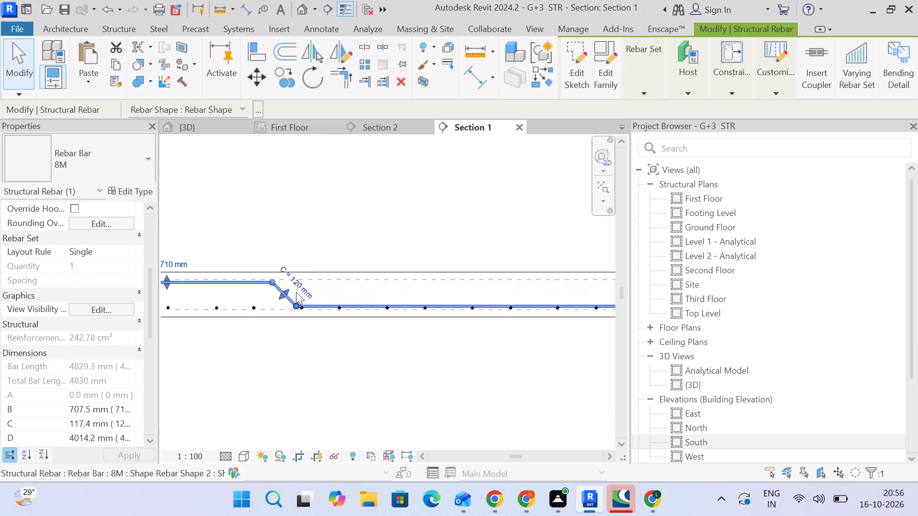
drag(282, 293, 333, 287)
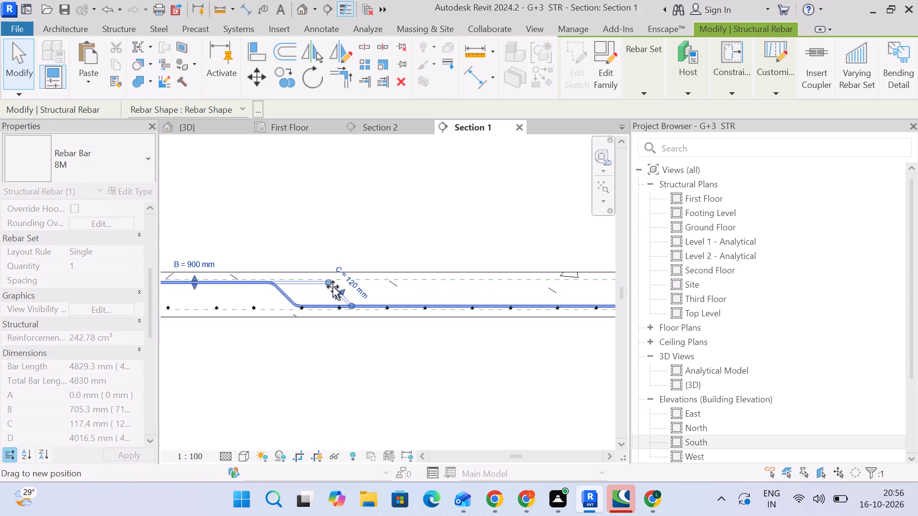
drag(333, 287, 352, 285)
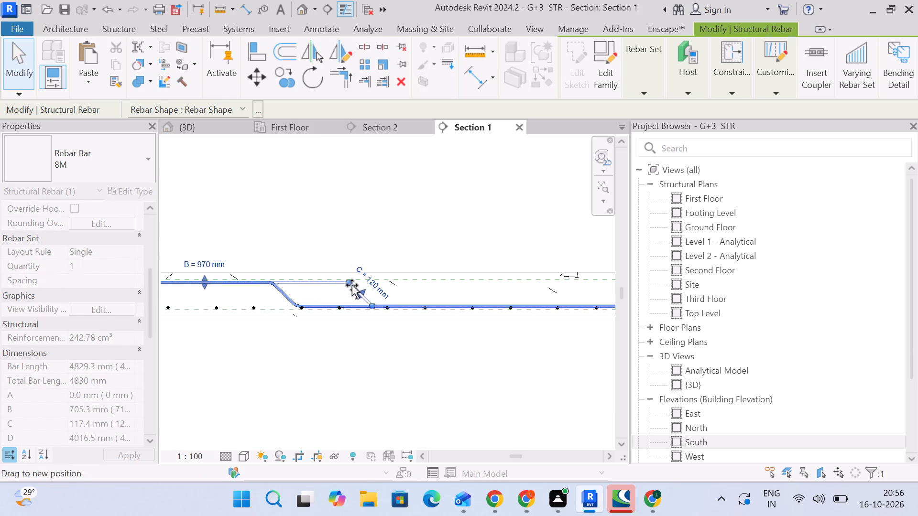
drag(352, 285, 361, 285)
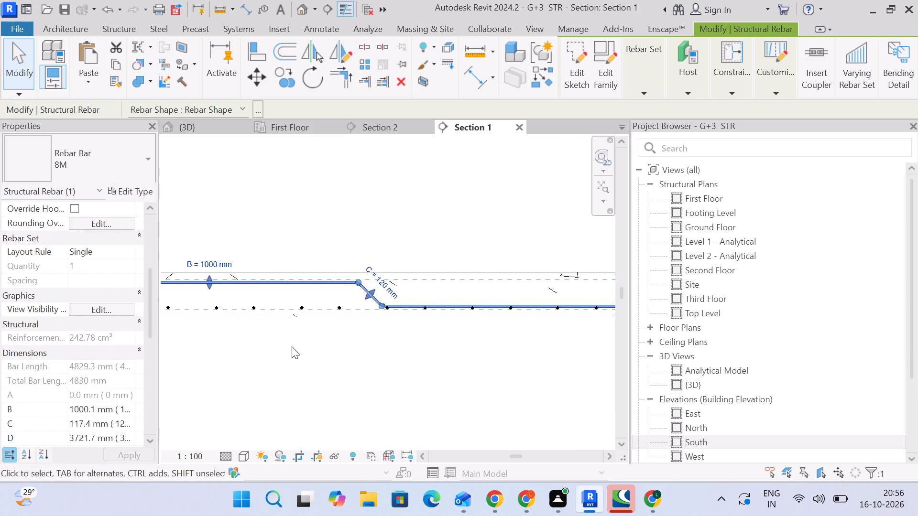
Set the length of the 8M cranked bar's sloped segment to 130 mm.
click(383, 286)
text(13)
key(0)
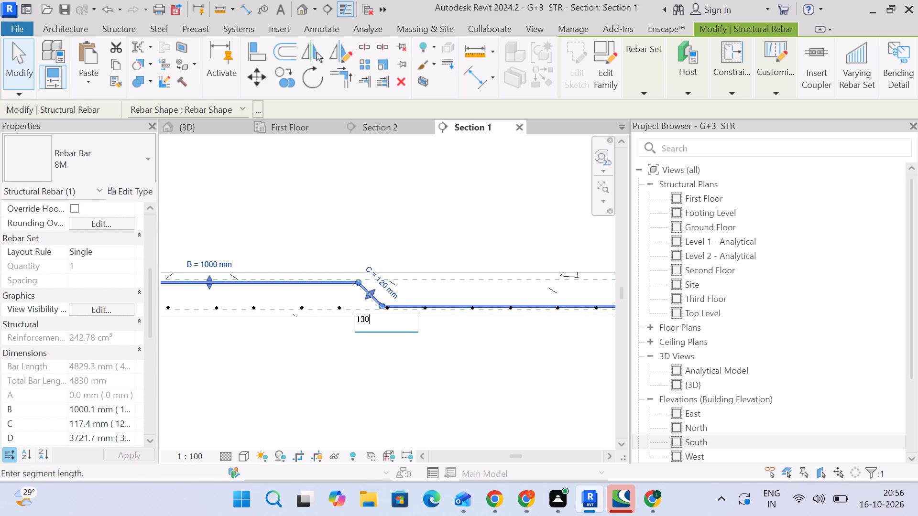
key(Return)
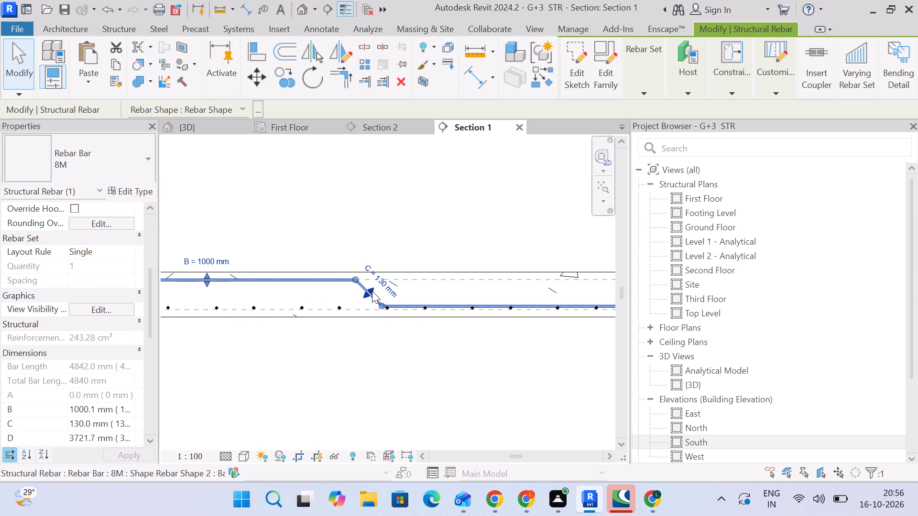
click(456, 203)
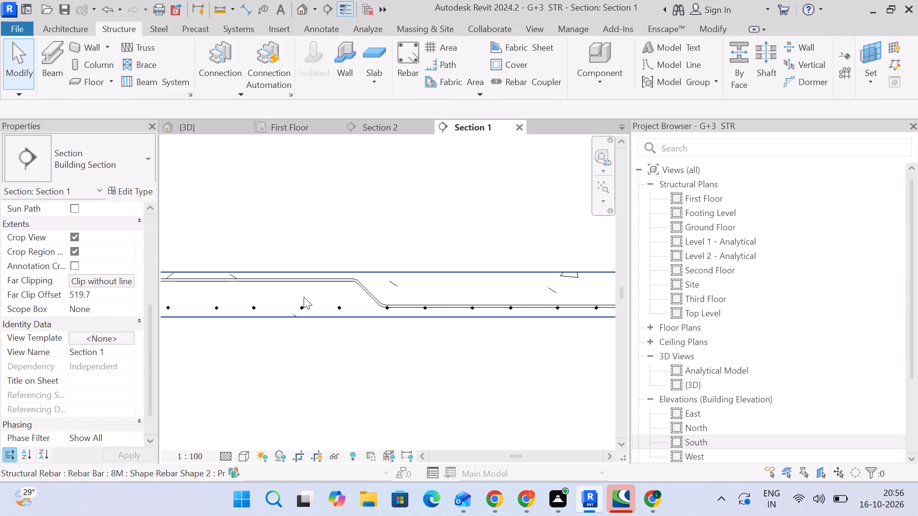
Mirror a copy of the 8M cranked bar about a vertical axis drawn along the Section 2 line at the slab's midspan.
scroll(301, 297, down, 5)
scroll(207, 306, up, 2)
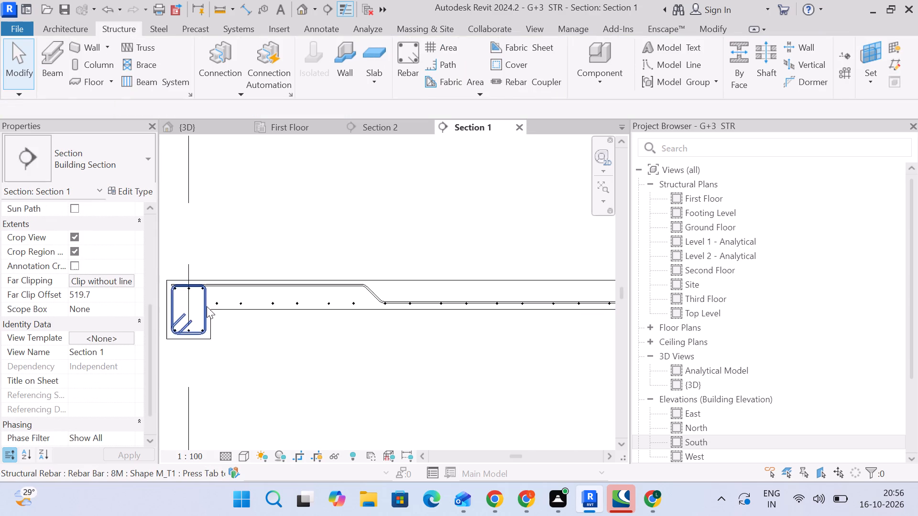
scroll(368, 314, down, 8)
middle_drag(404, 357, 388, 353)
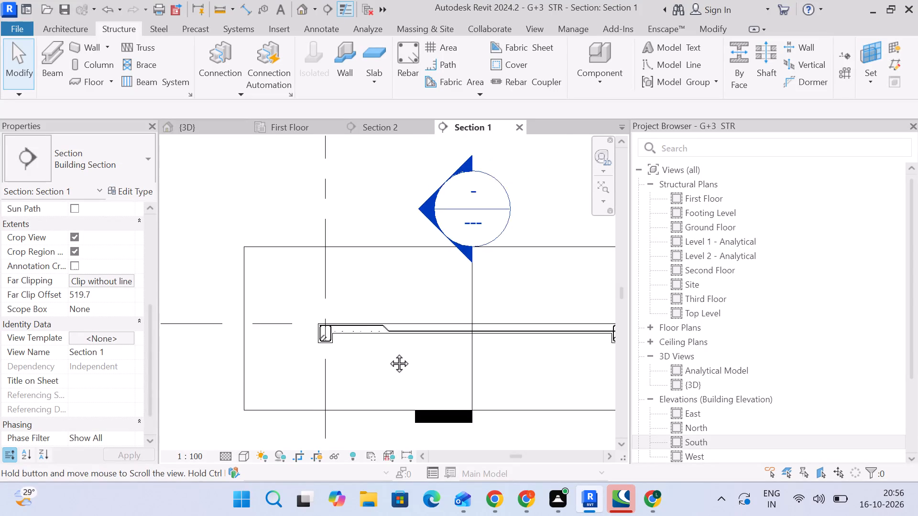
middle_drag(388, 353, 278, 335)
scroll(266, 302, up, 4)
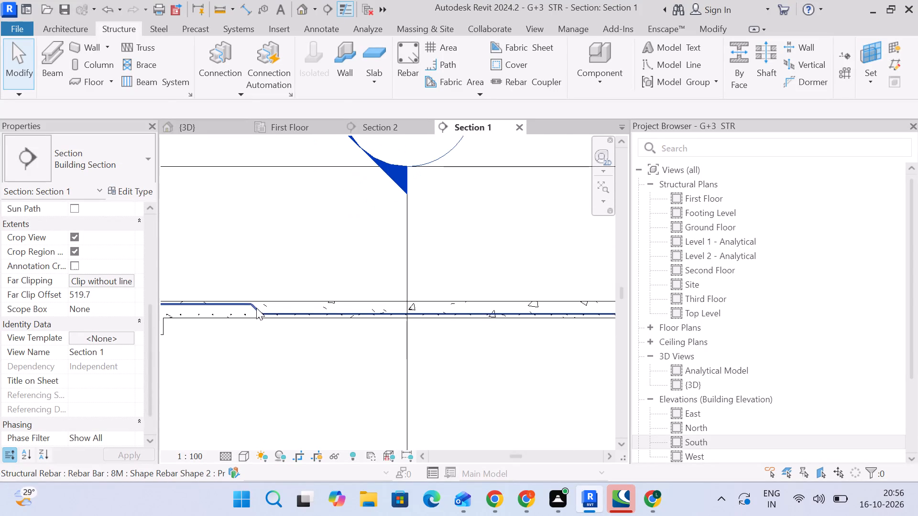
click(256, 308)
scroll(308, 341, down, 3)
middle_drag(309, 343, 273, 322)
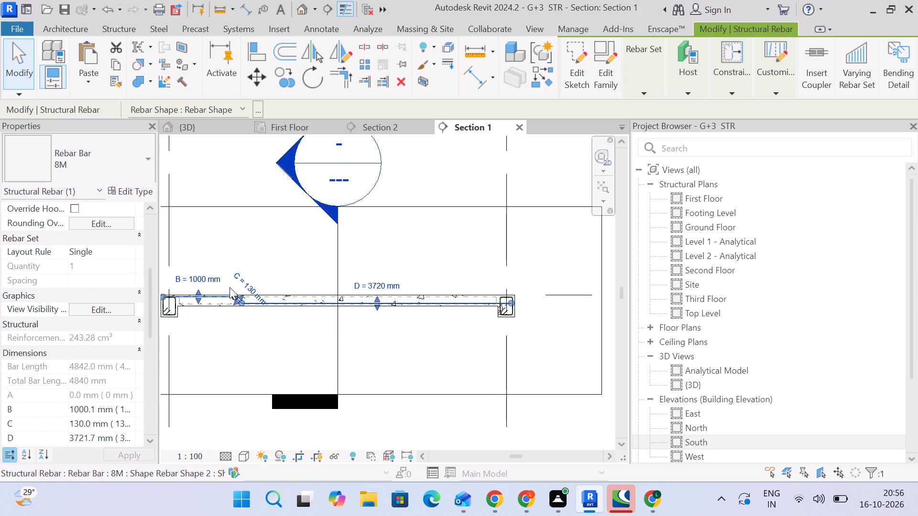
scroll(221, 284, up, 1)
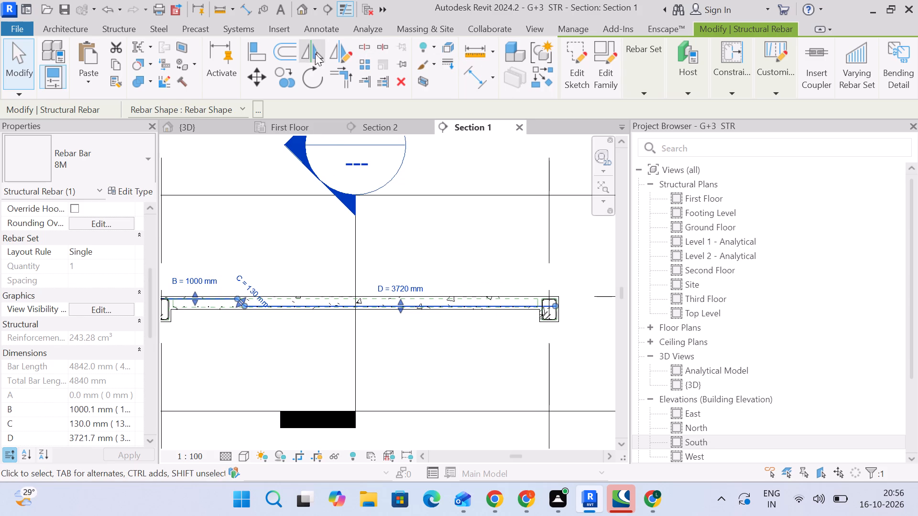
click(338, 50)
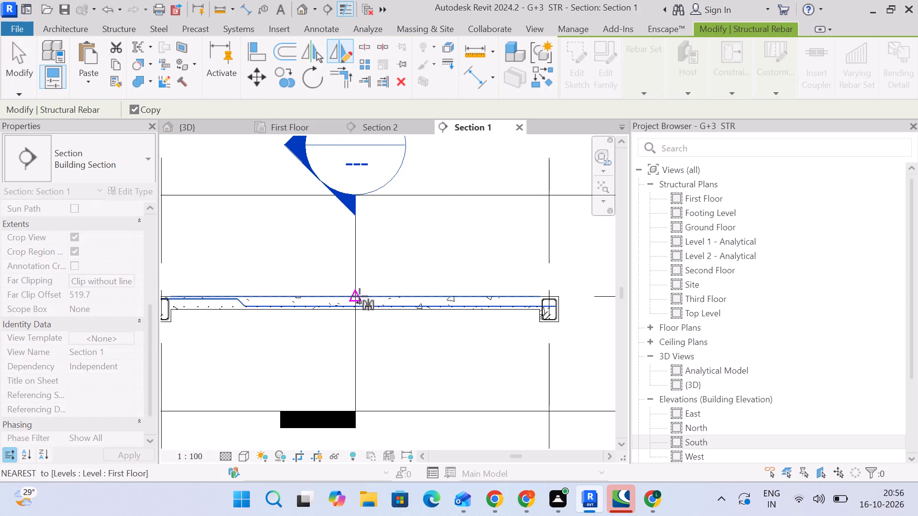
click(356, 296)
click(354, 321)
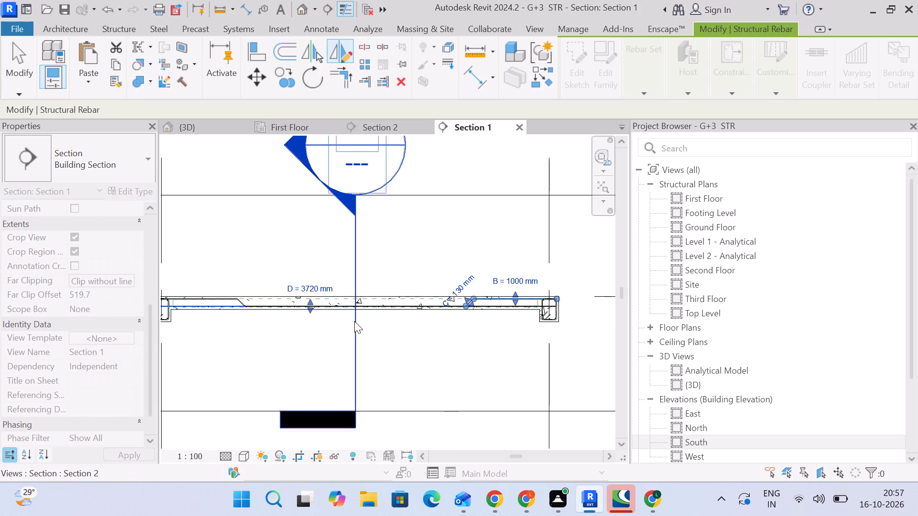
click(19, 49)
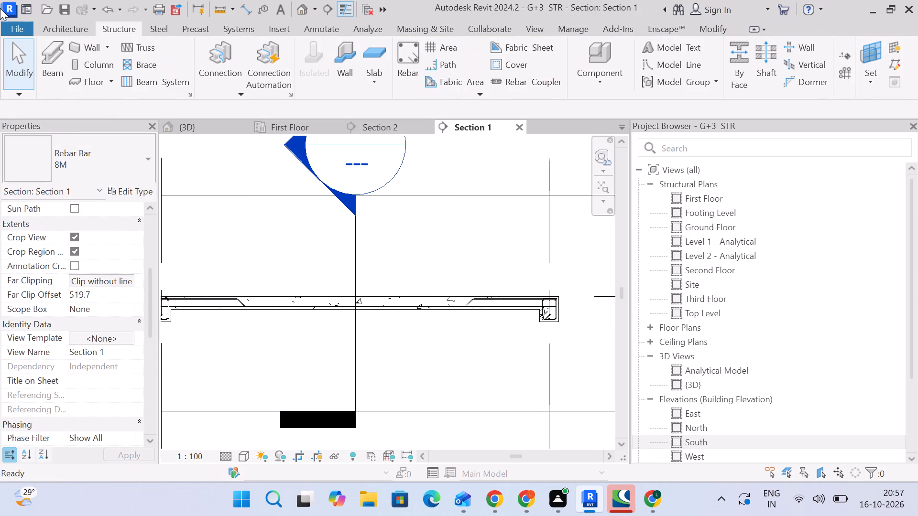
Set the mirrored 8M cranked bar, bent up beside the grid A beam, to a Maximum Spacing layout at 300 mm.
scroll(453, 325, up, 4)
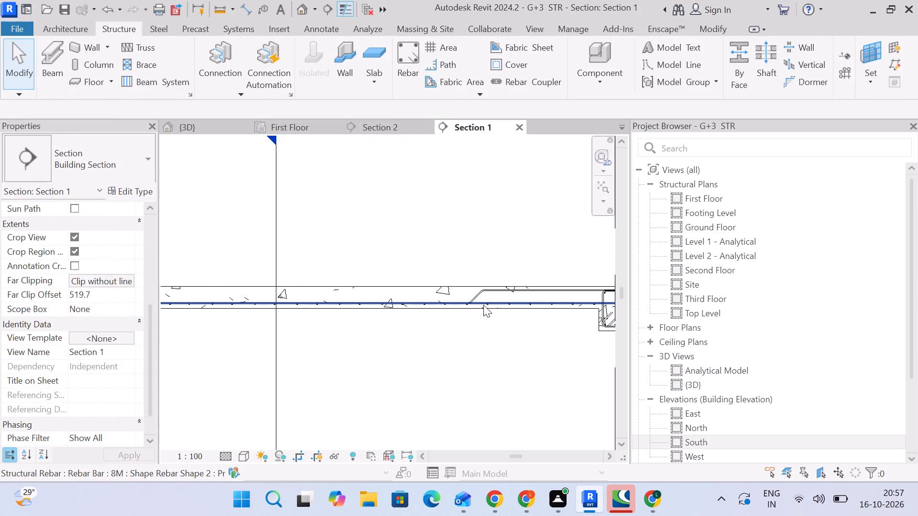
click(483, 292)
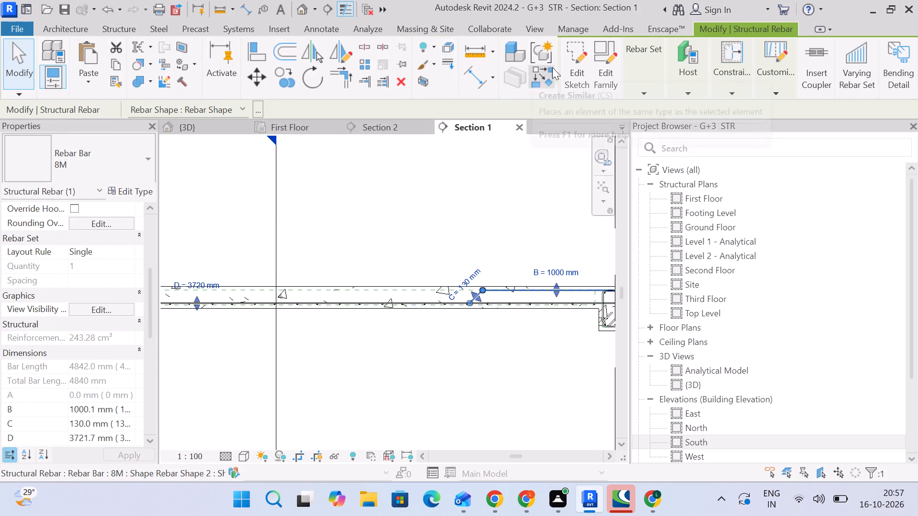
click(631, 76)
click(687, 110)
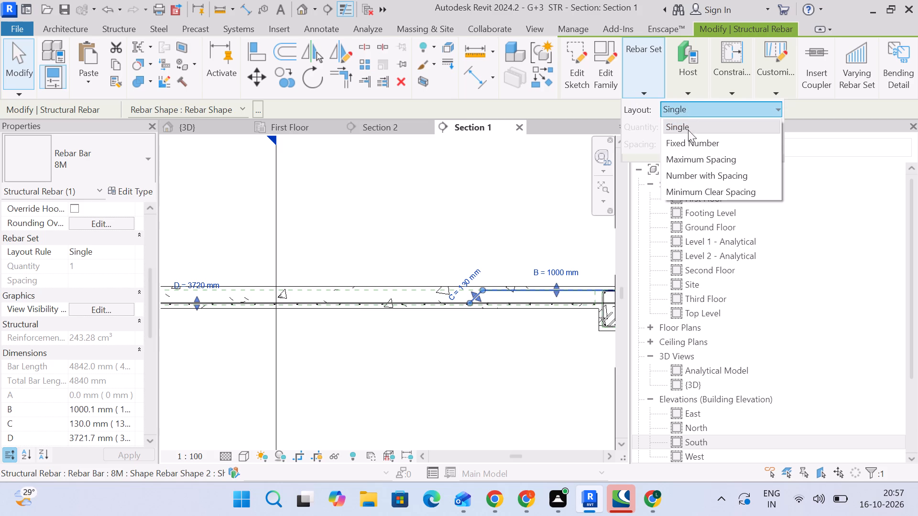
click(693, 159)
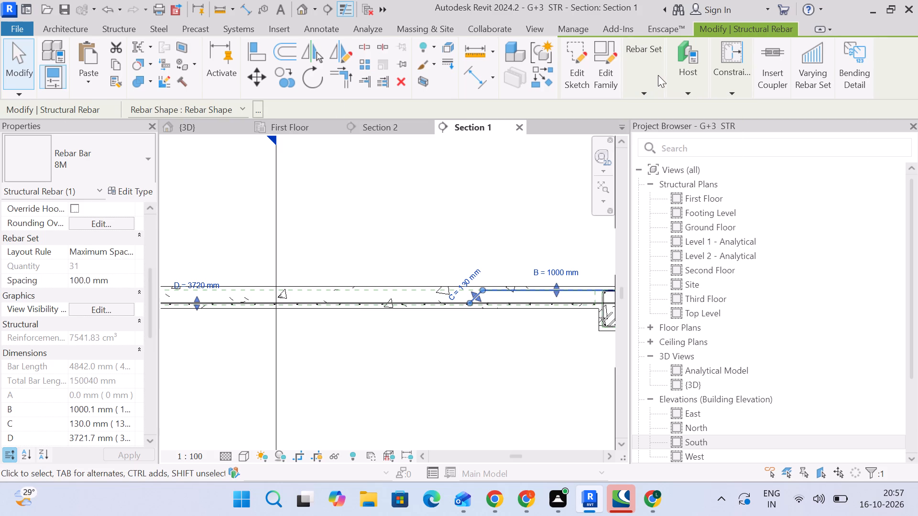
click(636, 82)
click(723, 144)
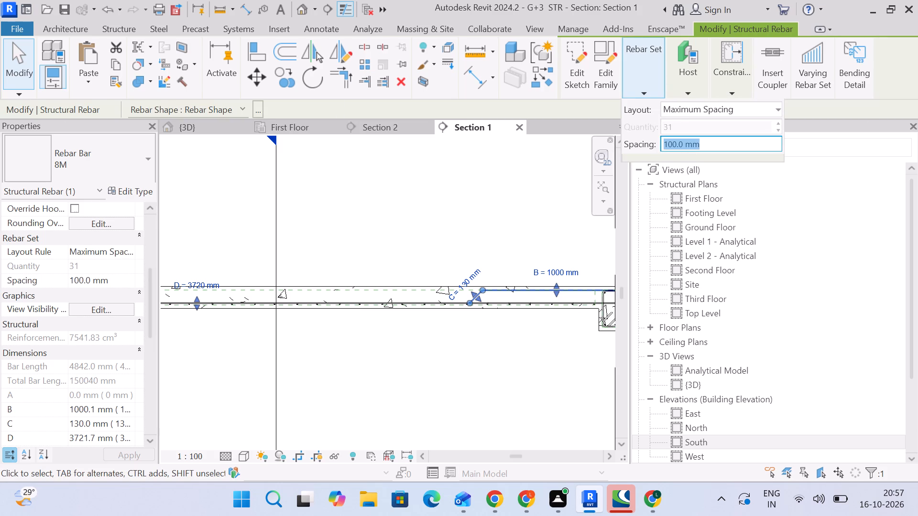
key(3)
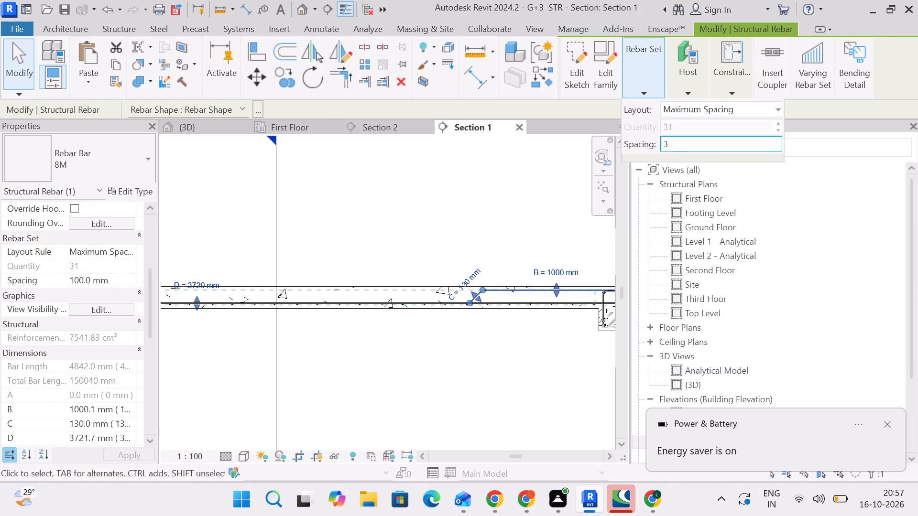
text(00)
key(Return)
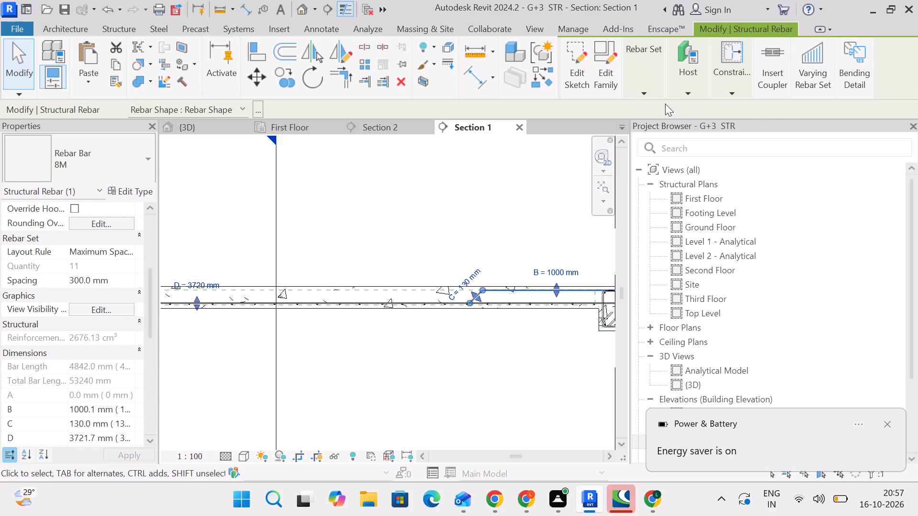
click(656, 80)
click(498, 227)
Set the original 8M cranked bar, bent up beside the grid B beam, to a Maximum Spacing layout at 300 mm.
middle_drag(383, 296, 562, 296)
middle_drag(440, 307, 481, 293)
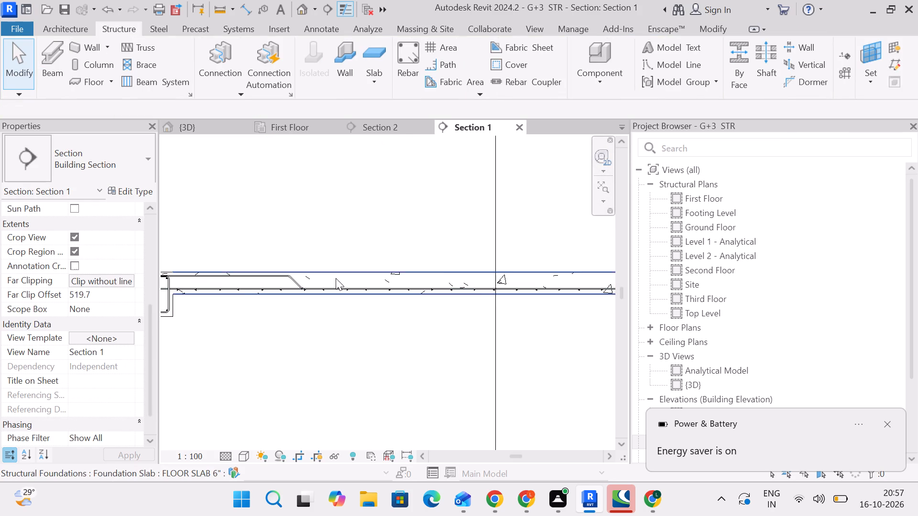
scroll(329, 278, up, 3)
click(270, 279)
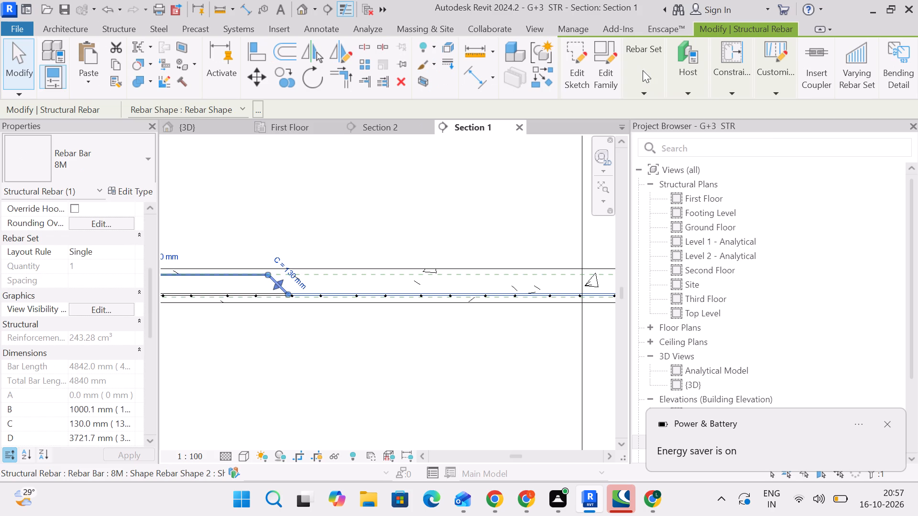
click(643, 83)
click(685, 111)
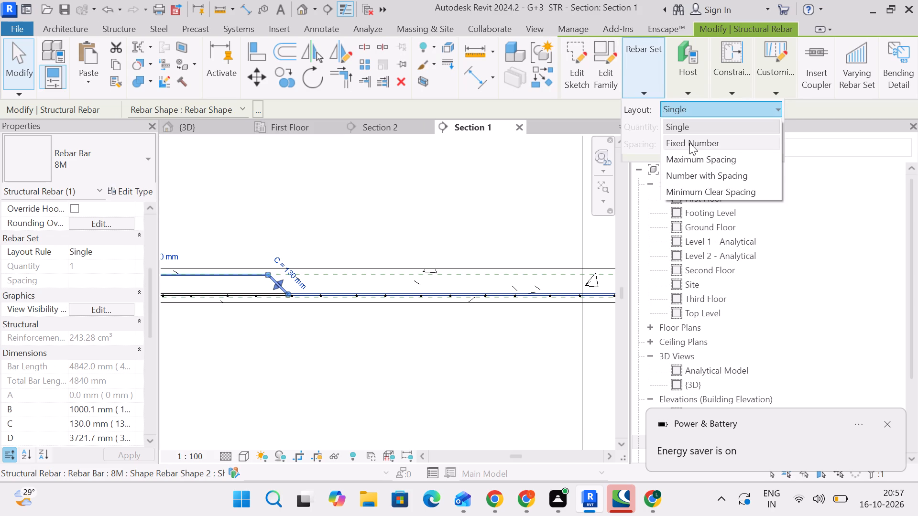
click(701, 161)
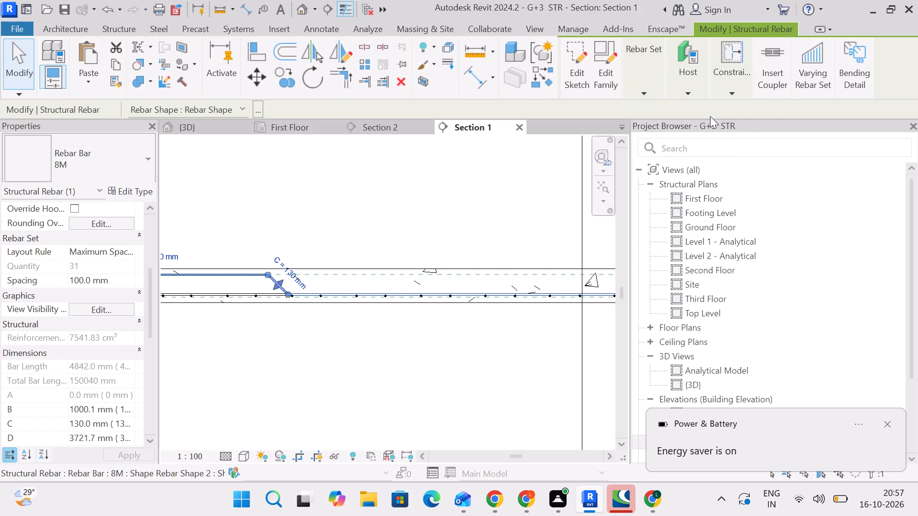
click(651, 78)
click(715, 146)
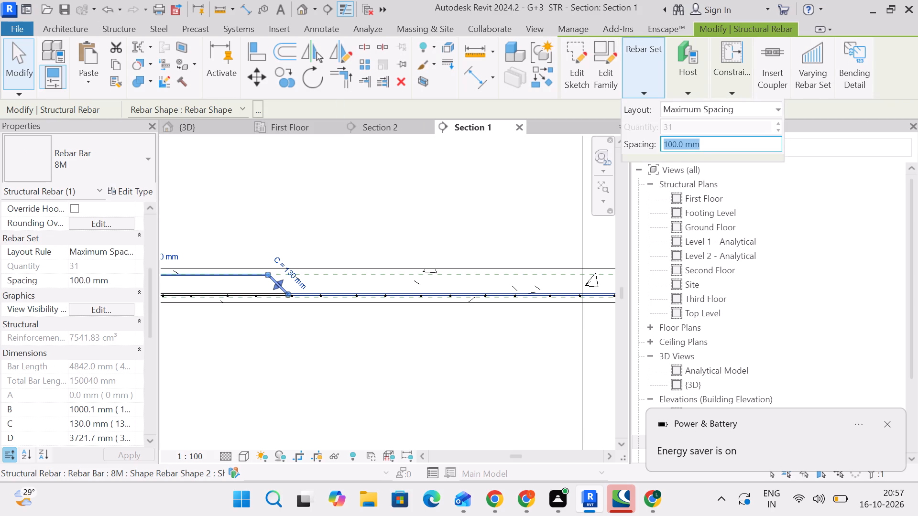
key(3)
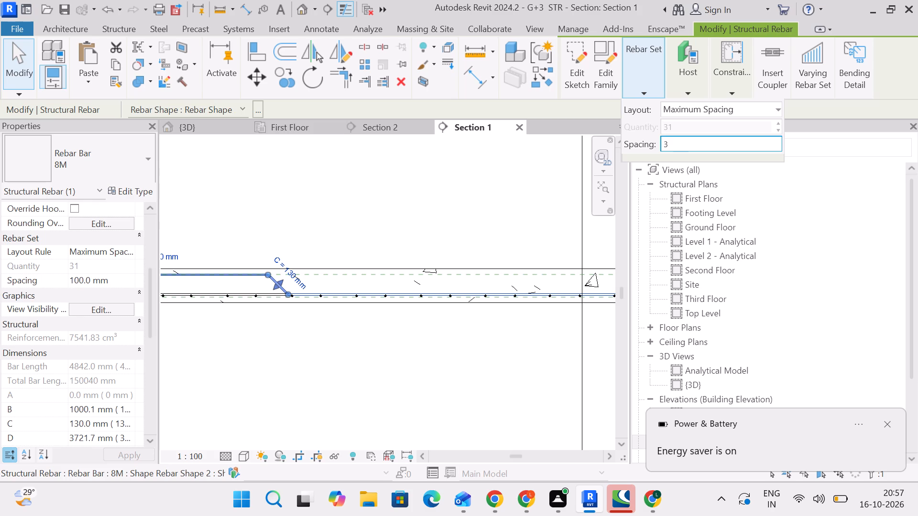
text(00)
key(Return)
click(446, 187)
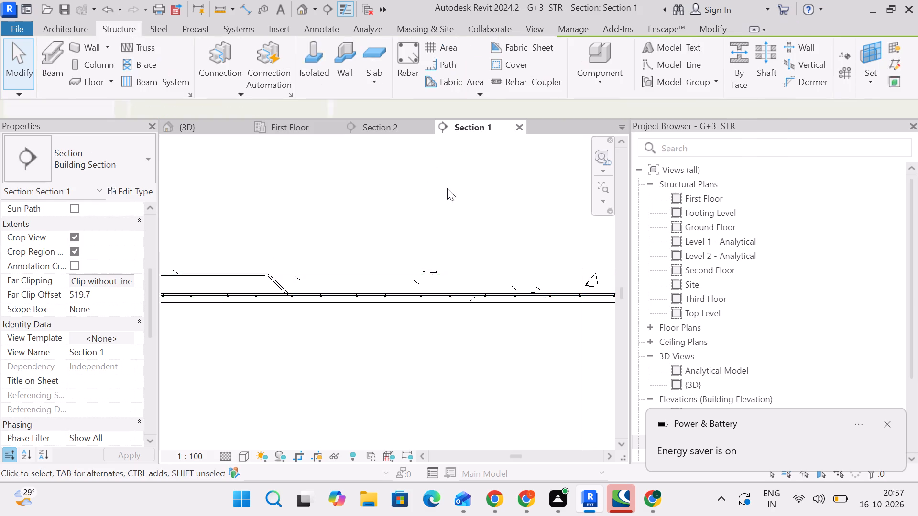
In the First Floor plan, pull the mirrored 8M bar set's end at the outer edge beam inward into the slab bay.
scroll(446, 215, down, 4)
middle_drag(429, 262, 252, 203)
scroll(252, 203, down, 2)
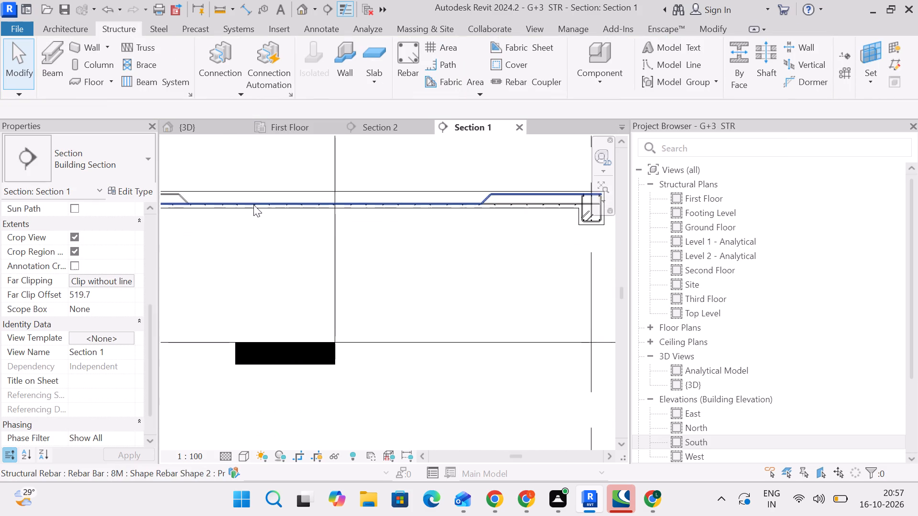
middle_drag(341, 236, 381, 309)
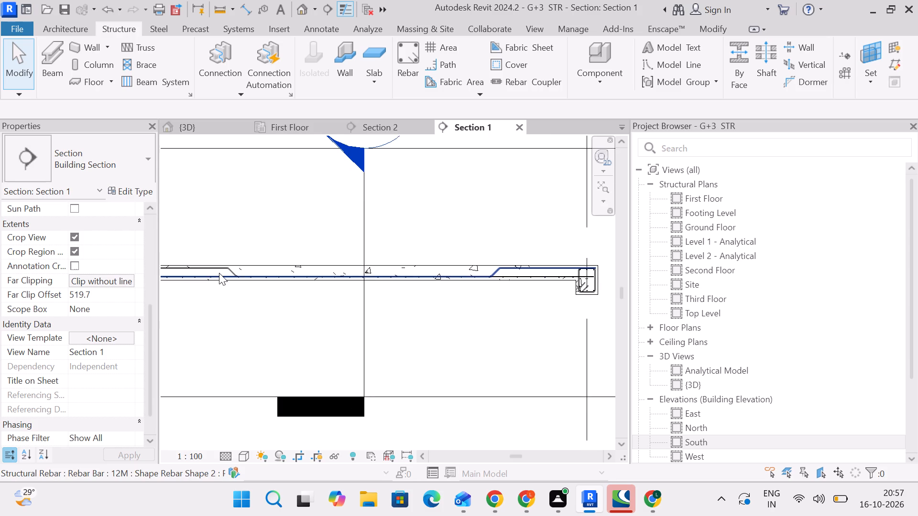
click(507, 268)
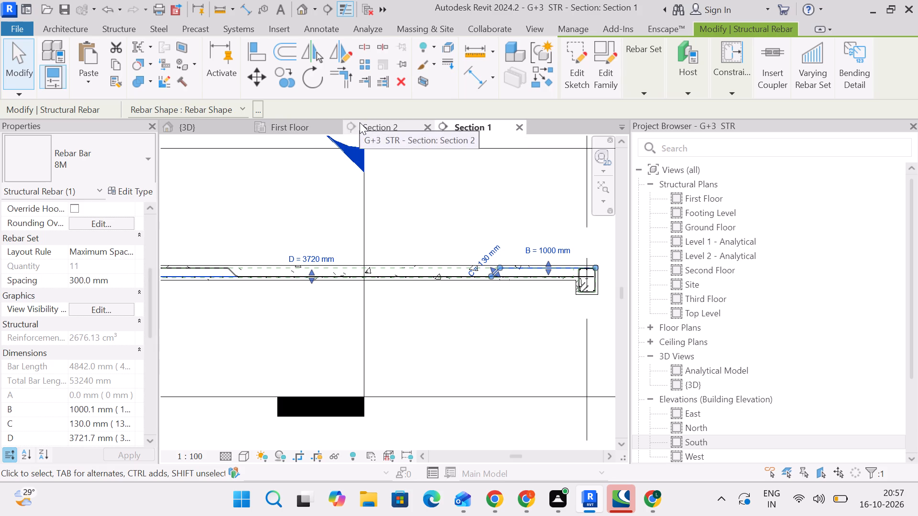
click(282, 126)
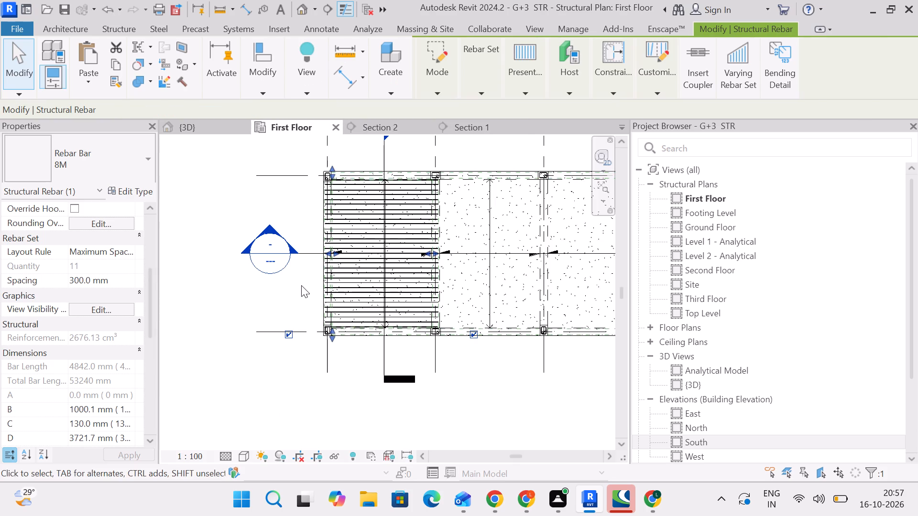
scroll(319, 175, up, 3)
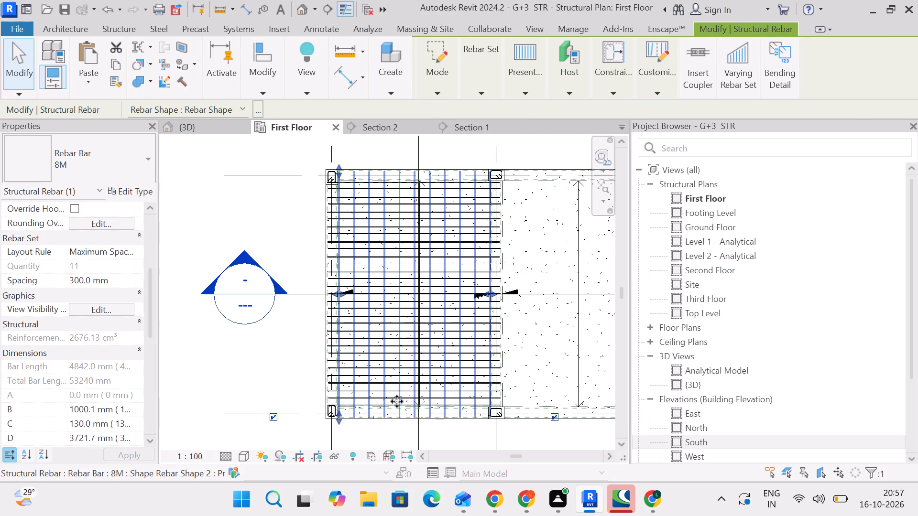
scroll(341, 301, up, 8)
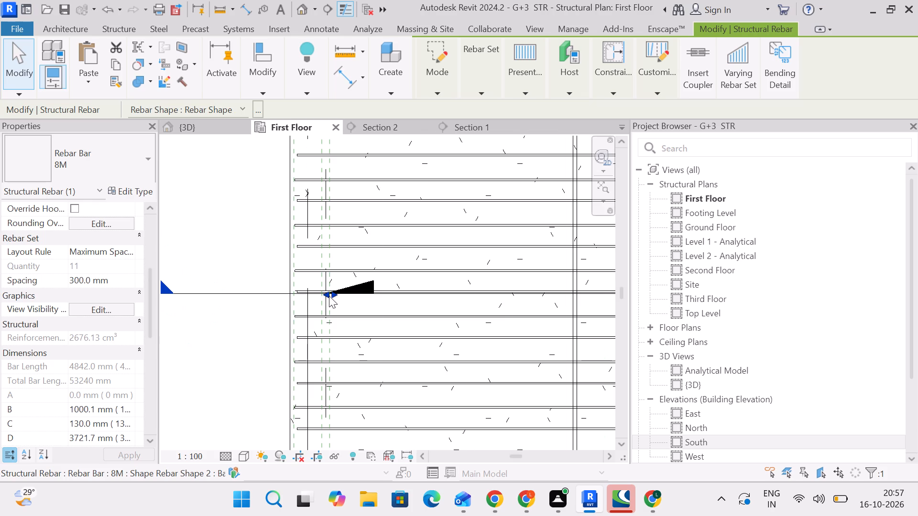
scroll(353, 327, up, 3)
drag(319, 278, 346, 281)
Pull the opposite end of the mirrored 8M bar set inward from the interior beam between the two bays.
scroll(378, 309, down, 9)
middle_drag(483, 347, 326, 314)
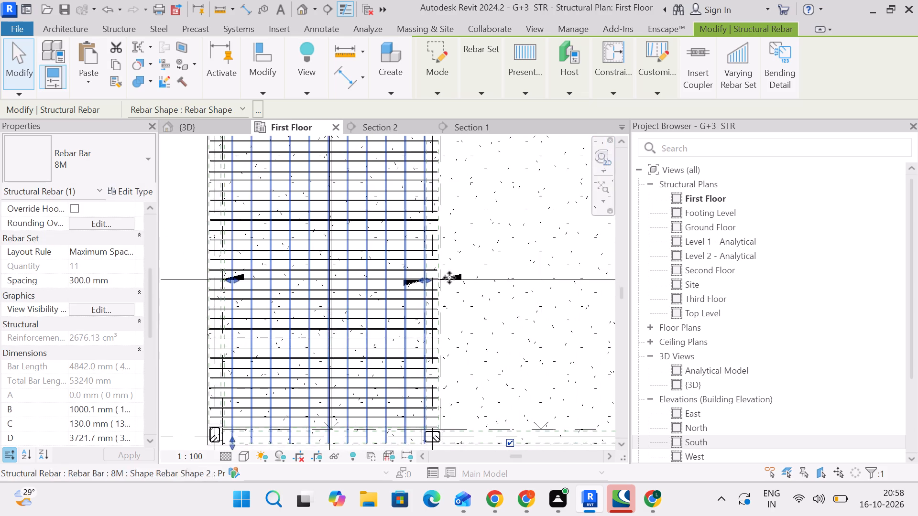
scroll(473, 270, up, 8)
drag(369, 281, 360, 284)
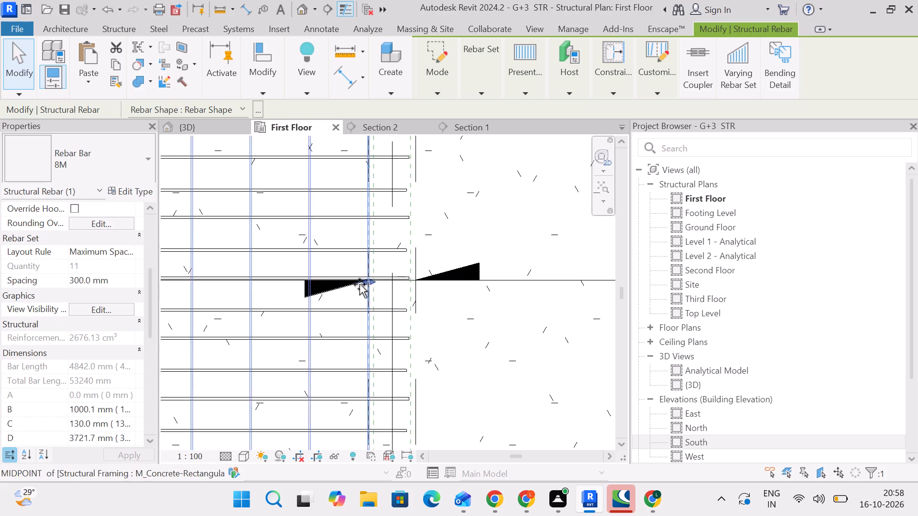
drag(360, 284, 339, 287)
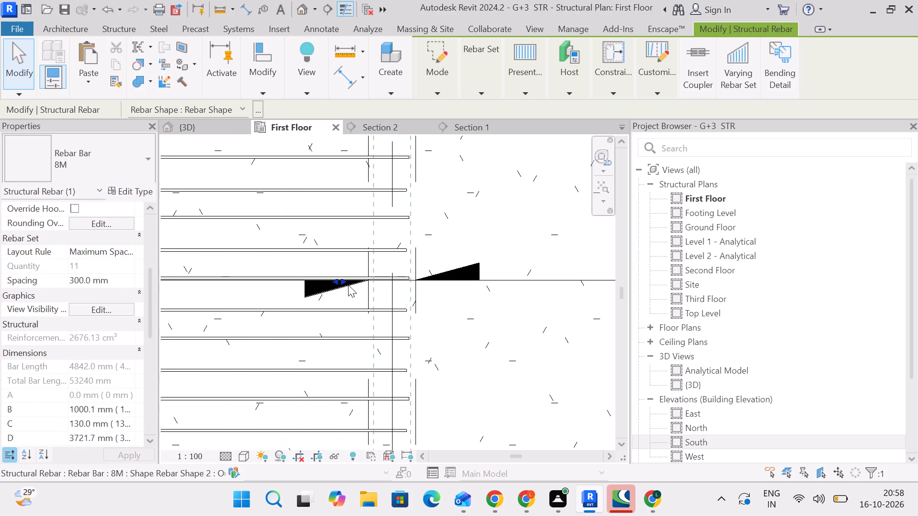
Show the mirrored 8M bar set unobscured in the First Floor plan, Analytical Model and {3D} views.
scroll(349, 285, down, 9)
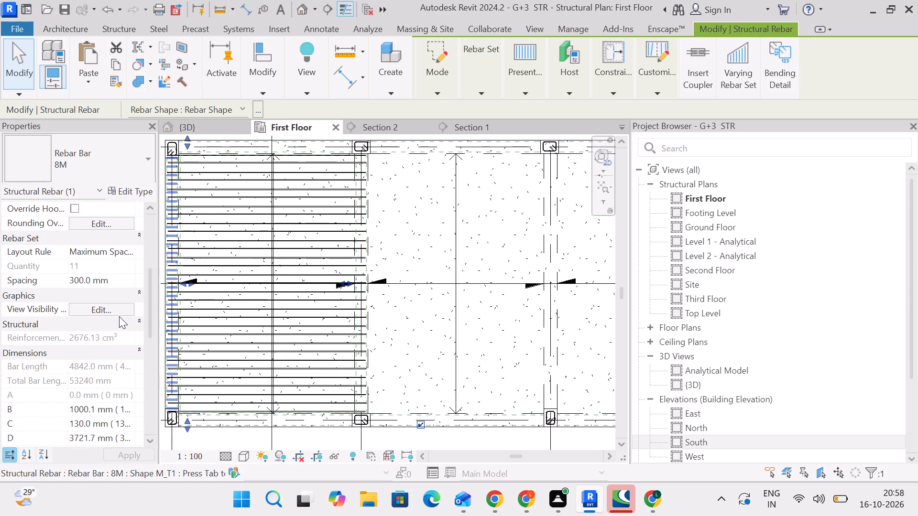
click(118, 310)
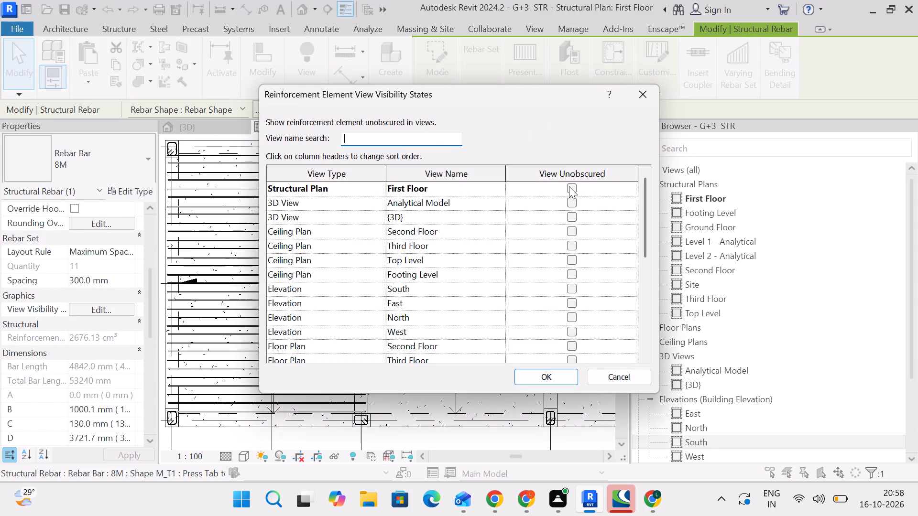
click(569, 186)
click(570, 202)
click(572, 215)
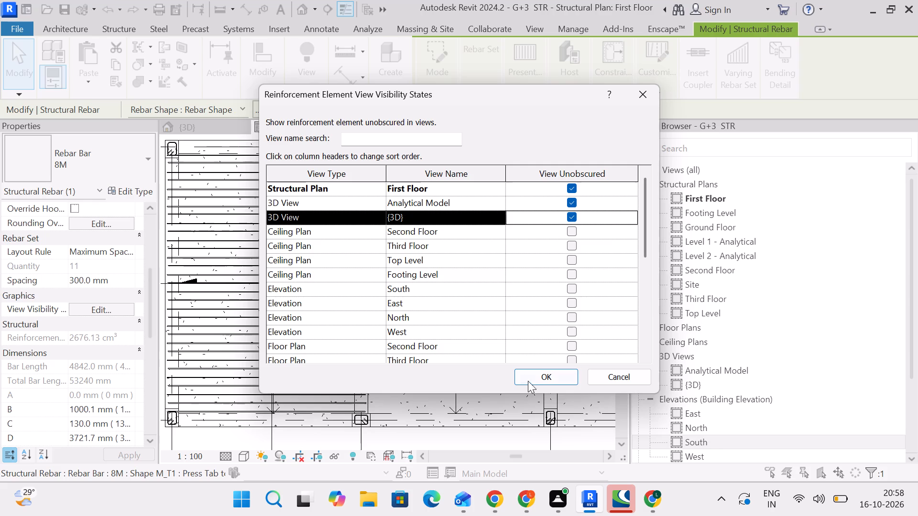
click(531, 376)
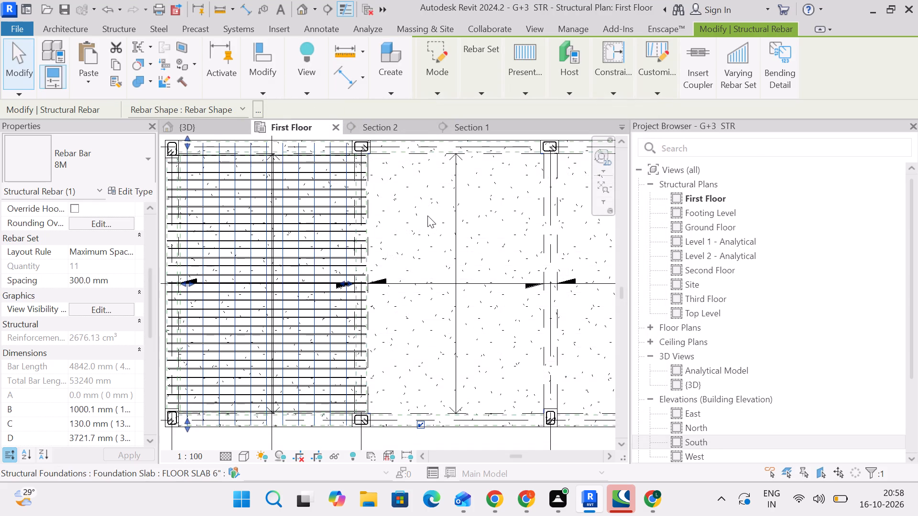
Show the original 8M bar set unobscured in the First Floor plan, Analytical Model and {3D} views.
middle_drag(445, 247, 477, 320)
scroll(477, 320, down, 1)
click(471, 176)
scroll(412, 340, up, 7)
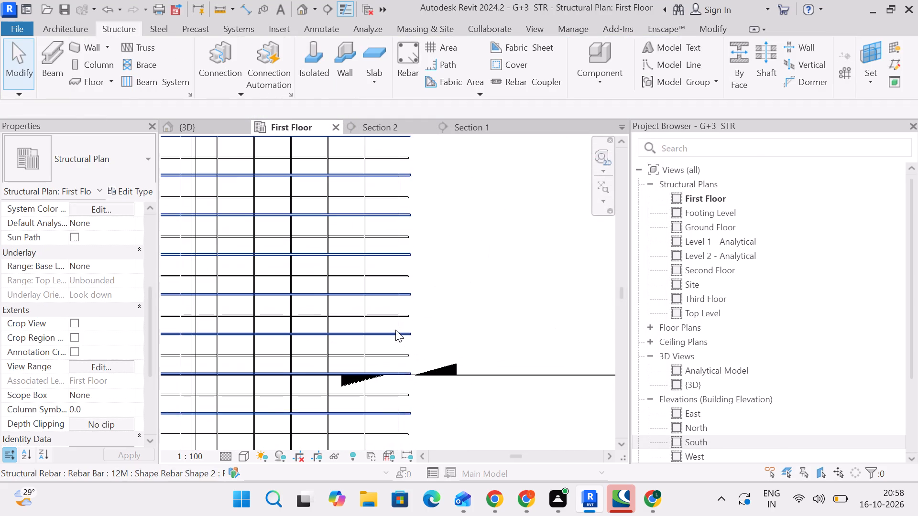
click(379, 304)
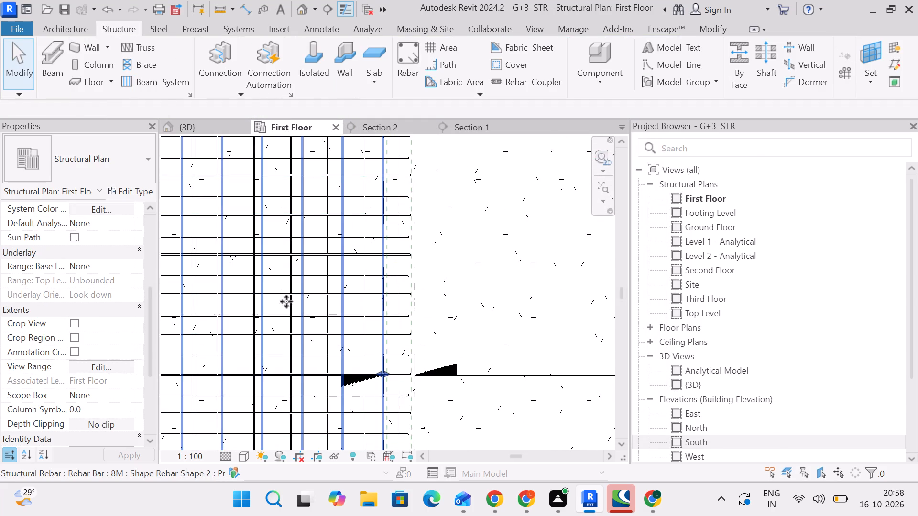
click(118, 310)
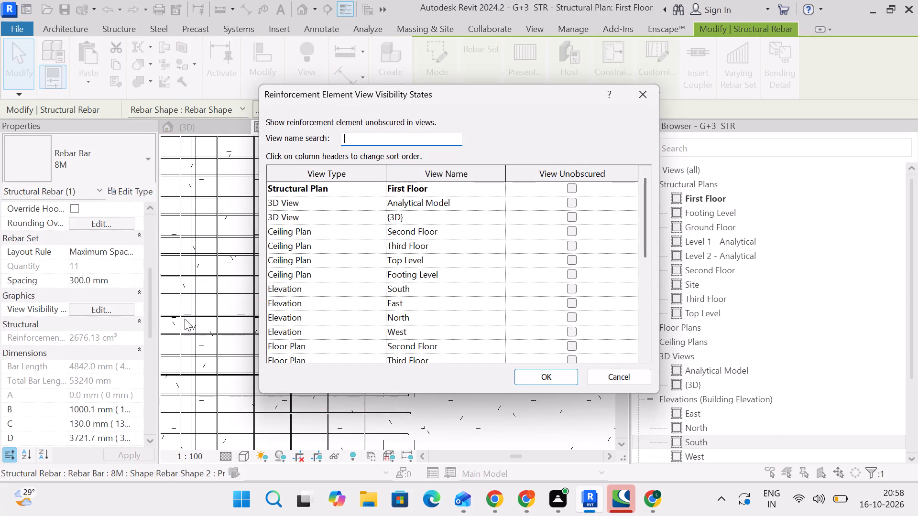
click(571, 188)
click(570, 202)
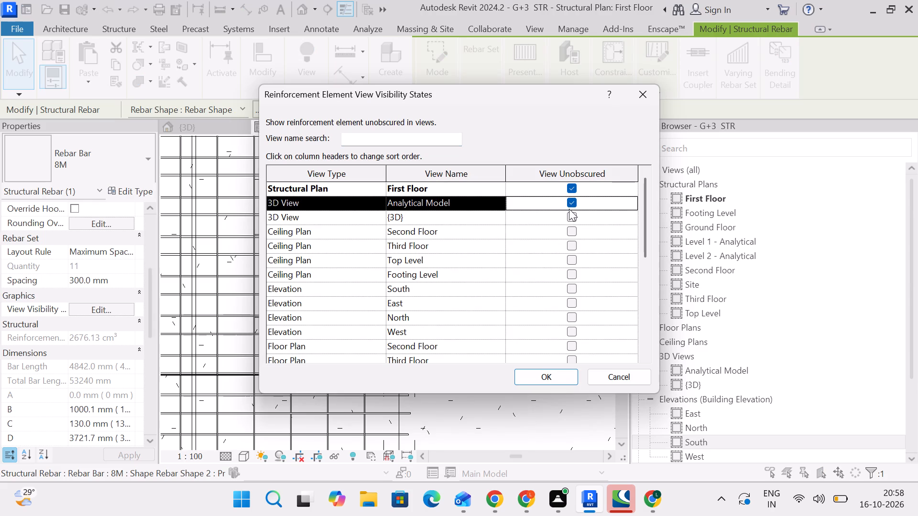
click(569, 215)
click(556, 374)
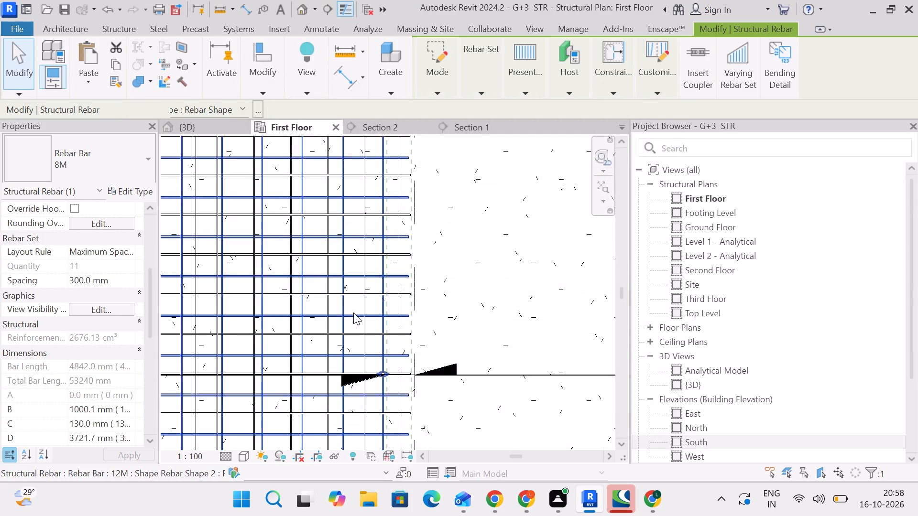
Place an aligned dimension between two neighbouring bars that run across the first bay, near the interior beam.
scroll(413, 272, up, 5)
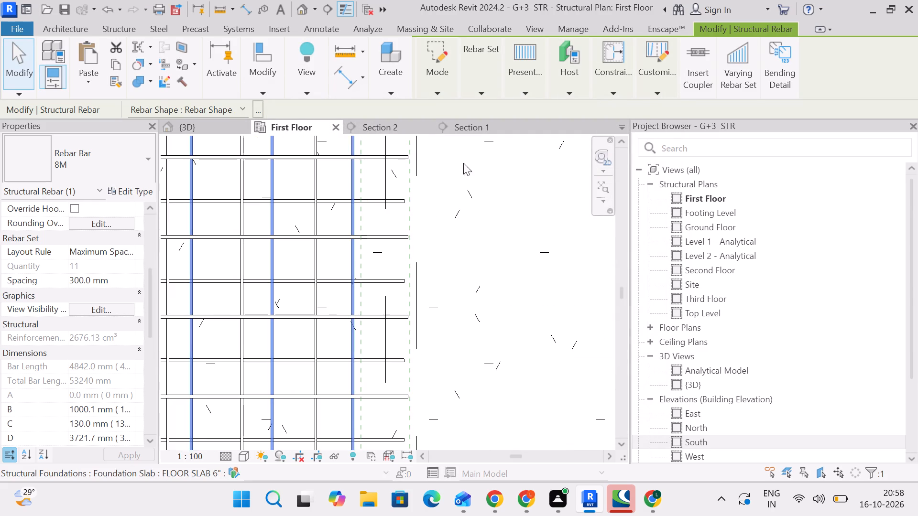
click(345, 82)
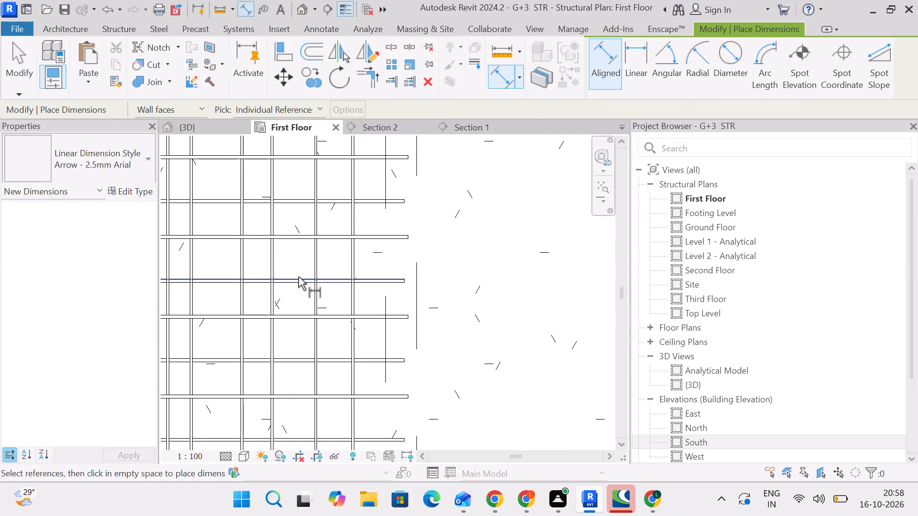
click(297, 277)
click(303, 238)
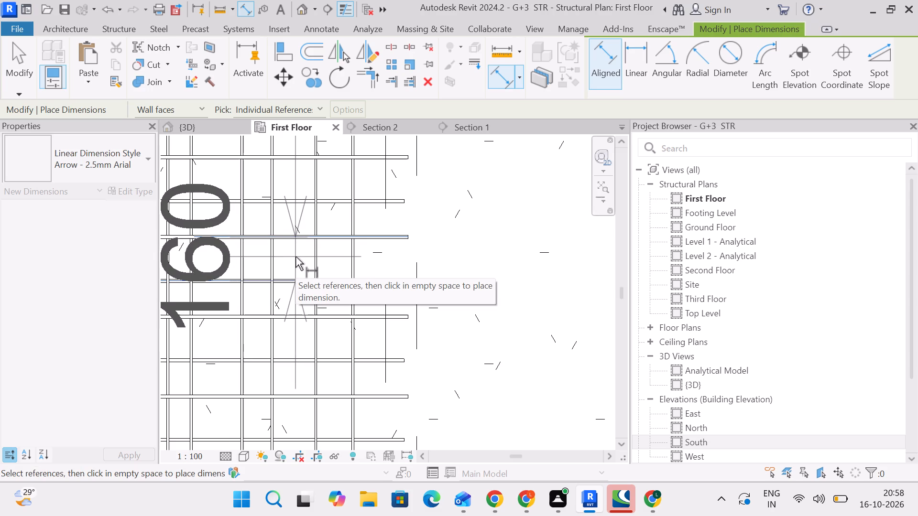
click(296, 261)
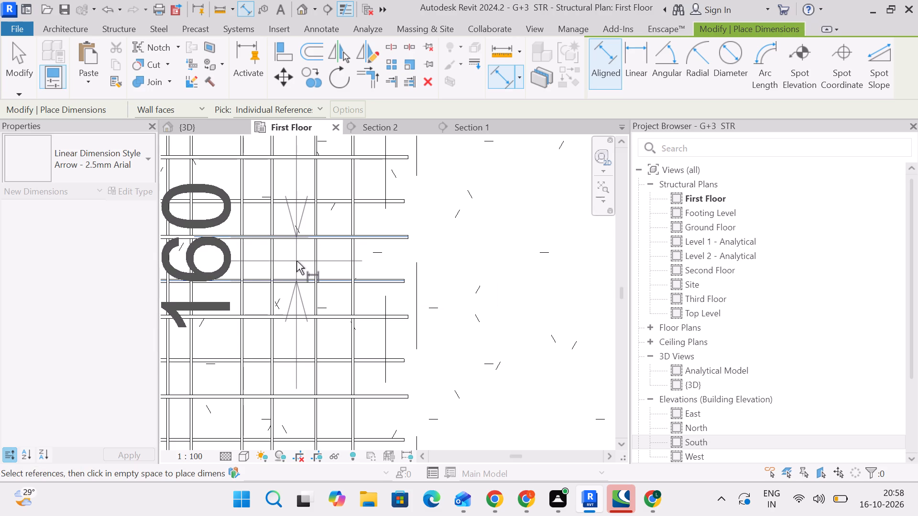
Check the gap between neighbouring bars of the two 8M sets with an aligned dimension, without placing it.
click(313, 339)
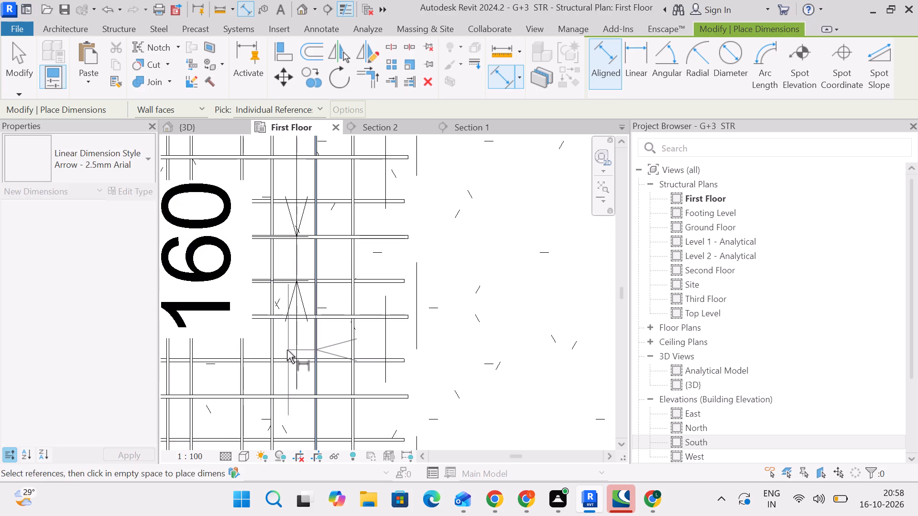
click(275, 332)
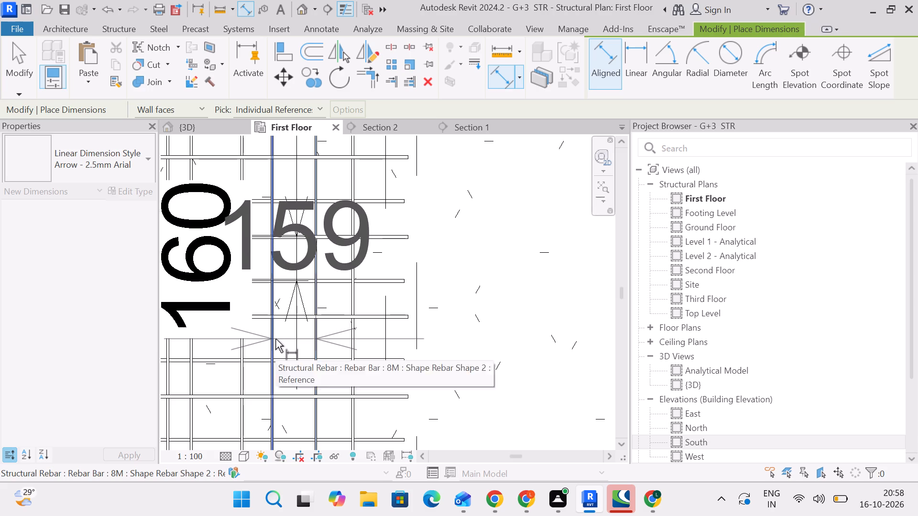
click(279, 345)
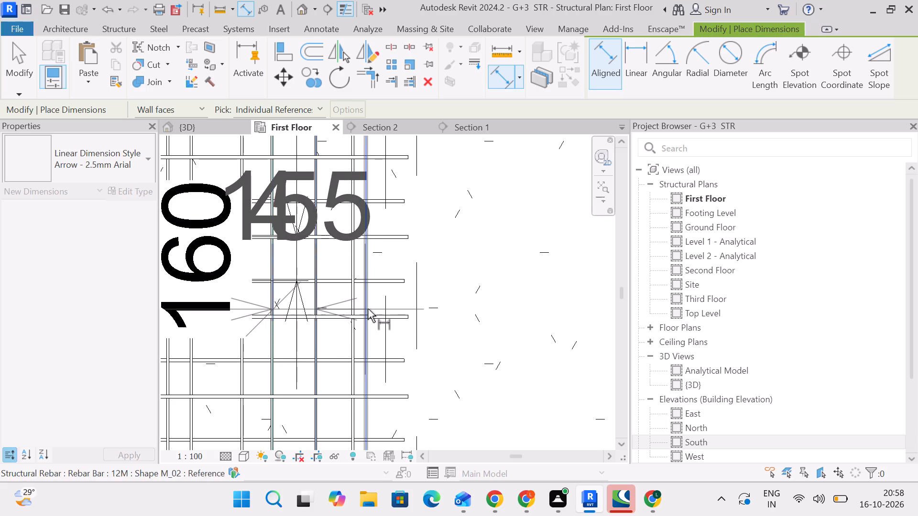
key(Escape)
key(Escape)
key(Escape)
key(Escape)
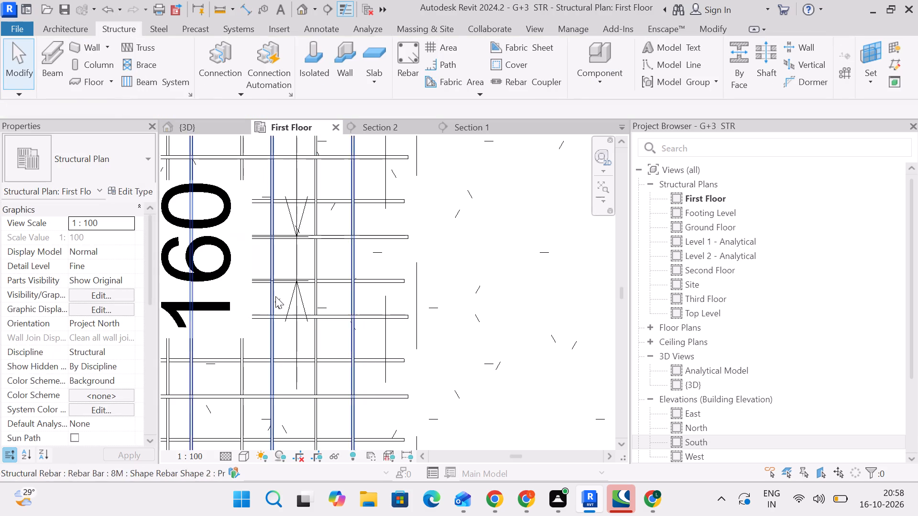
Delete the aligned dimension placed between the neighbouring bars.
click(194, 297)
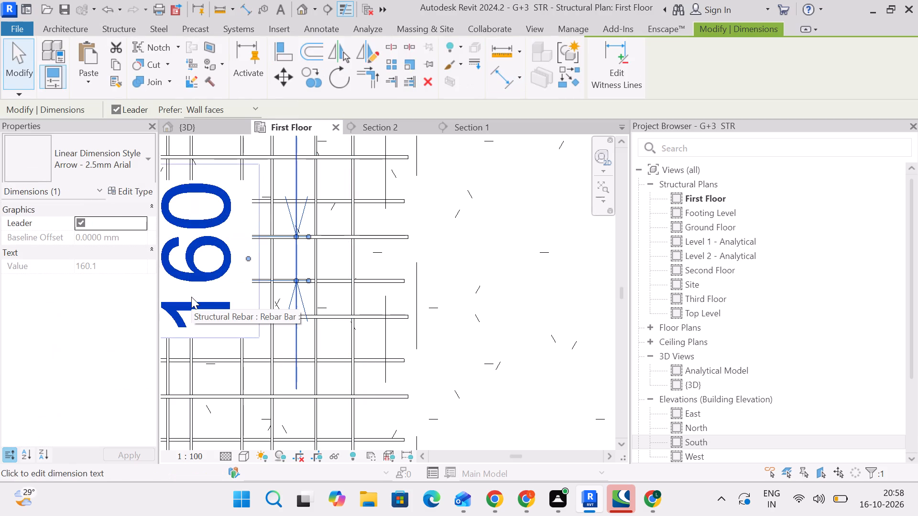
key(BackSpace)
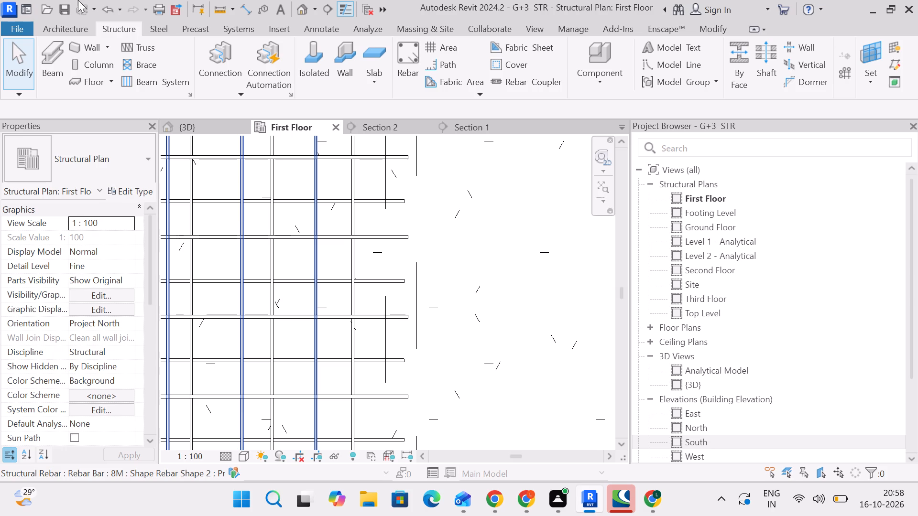
Nudge the mirrored 8M bar set's end near the interior beam slightly further into the bay.
scroll(369, 325, down, 9)
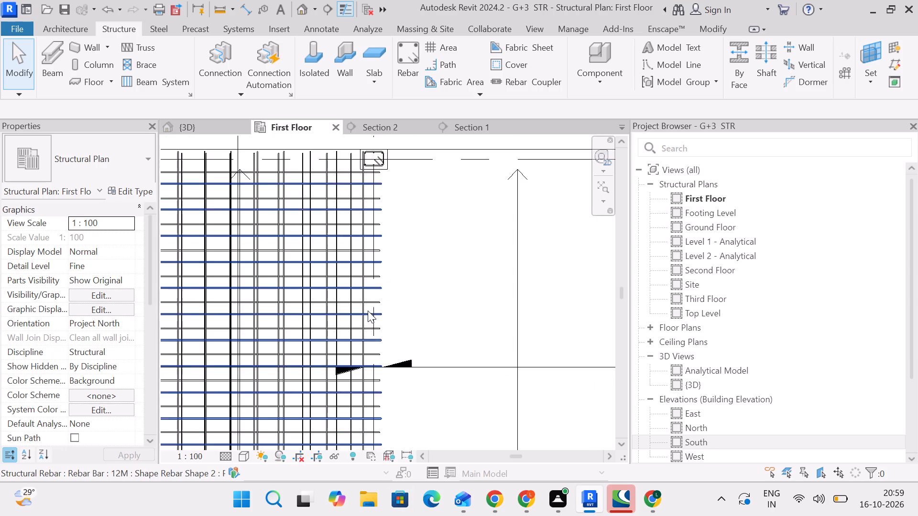
middle_drag(376, 296, 514, 215)
scroll(359, 277, down, 2)
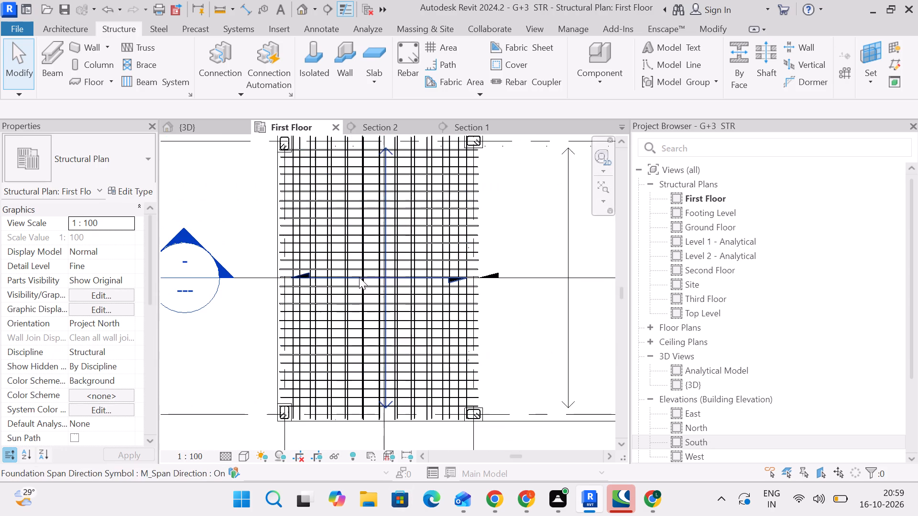
scroll(438, 229, up, 5)
scroll(495, 258, up, 3)
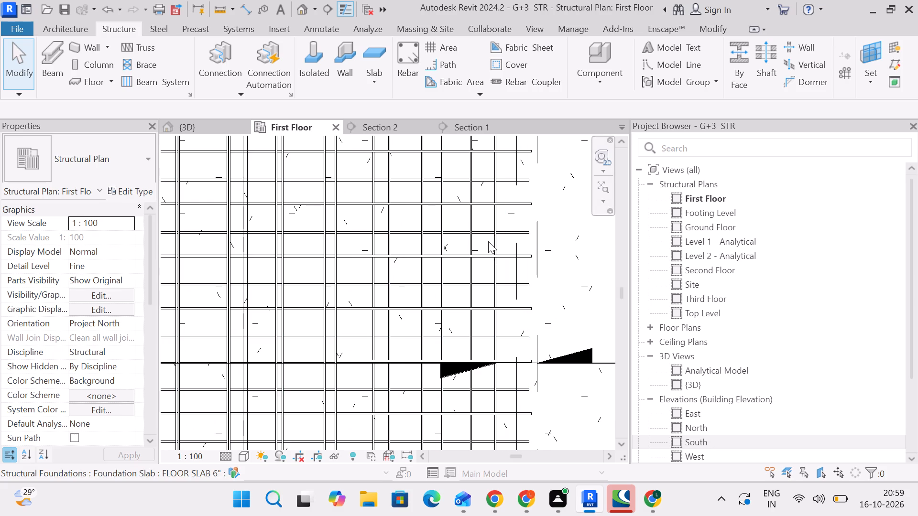
click(472, 240)
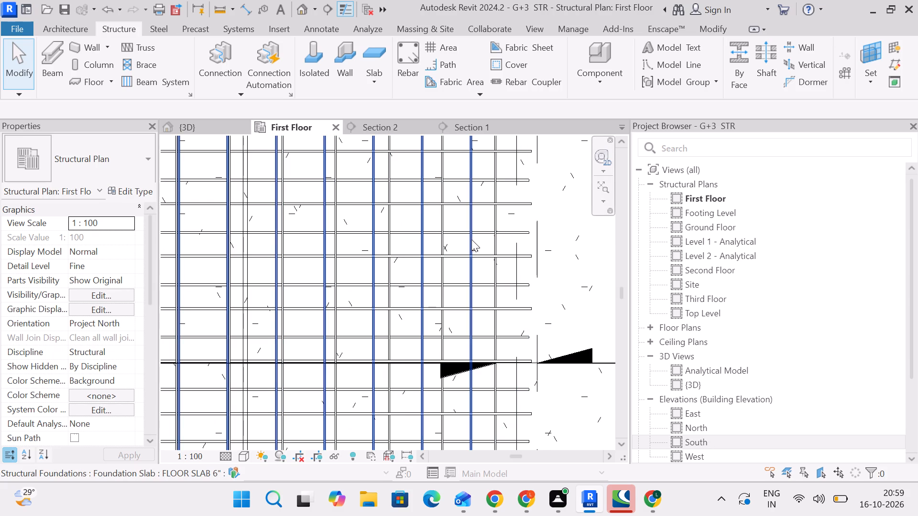
scroll(484, 282, down, 5)
scroll(479, 322, up, 3)
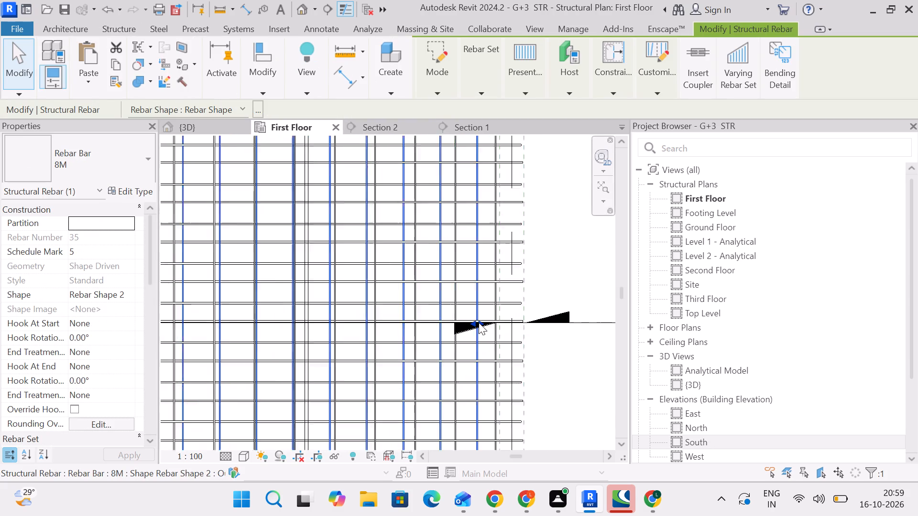
scroll(479, 322, up, 5)
click(477, 322)
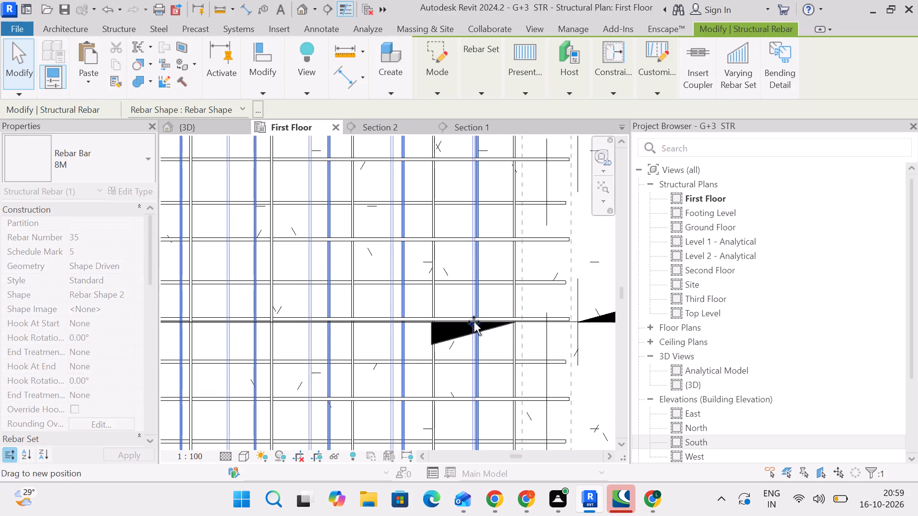
Nudge the opposite end of the mirrored 8M bar set slightly inward from the outer edge beam.
scroll(471, 326, down, 6)
scroll(387, 344, down, 3)
middle_drag(391, 347, 541, 328)
scroll(393, 347, up, 1)
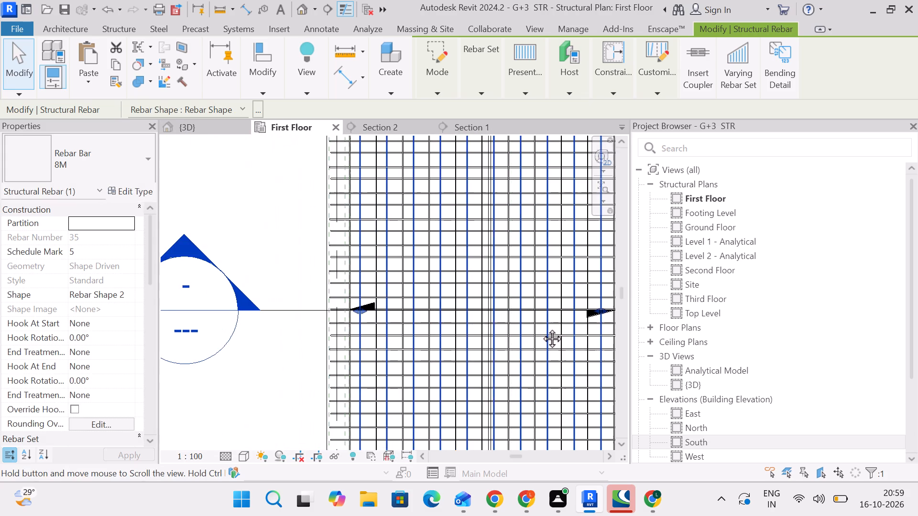
middle_drag(541, 328, 542, 327)
scroll(430, 337, up, 3)
scroll(322, 316, up, 5)
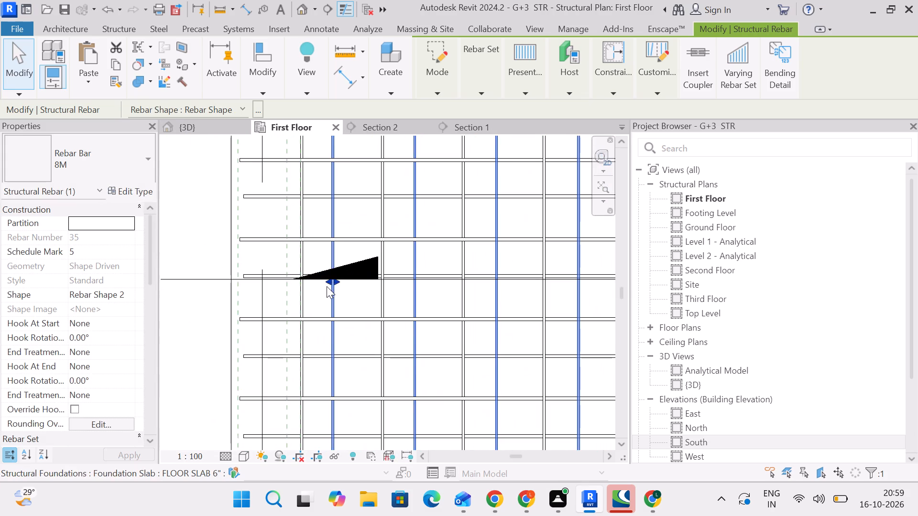
drag(334, 279, 339, 281)
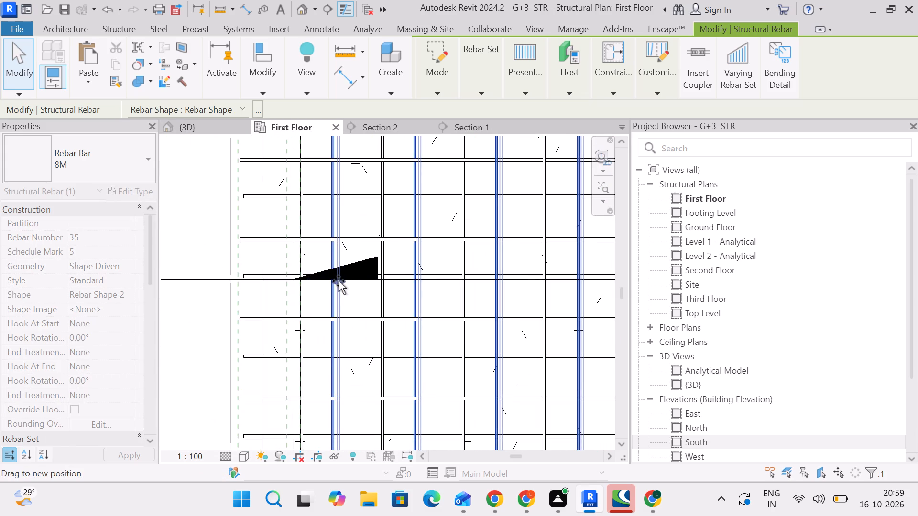
drag(339, 281, 341, 281)
Examine the staggered bar layout across the bay and where the bars meet the supporting beam.
scroll(338, 285, down, 11)
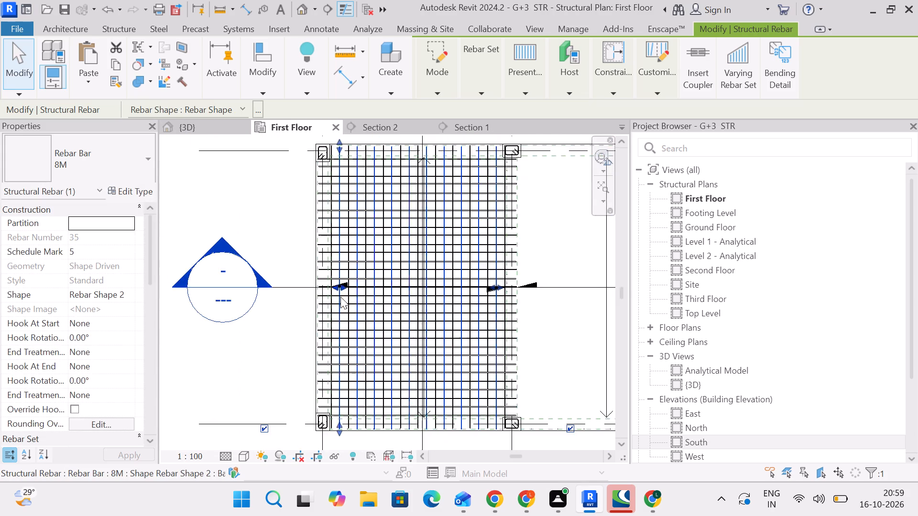
middle_drag(408, 329, 412, 259)
scroll(470, 345, up, 7)
middle_click(481, 359)
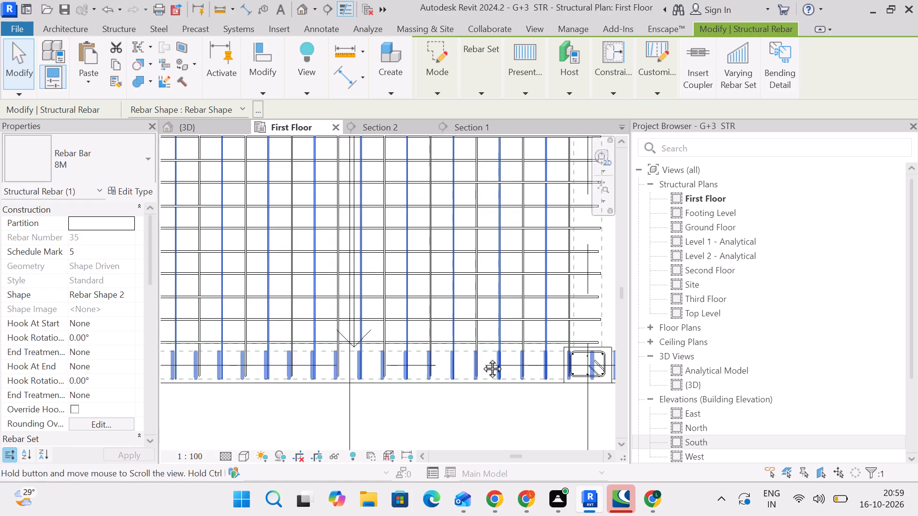
scroll(481, 357, down, 8)
key(Escape)
scroll(479, 350, down, 3)
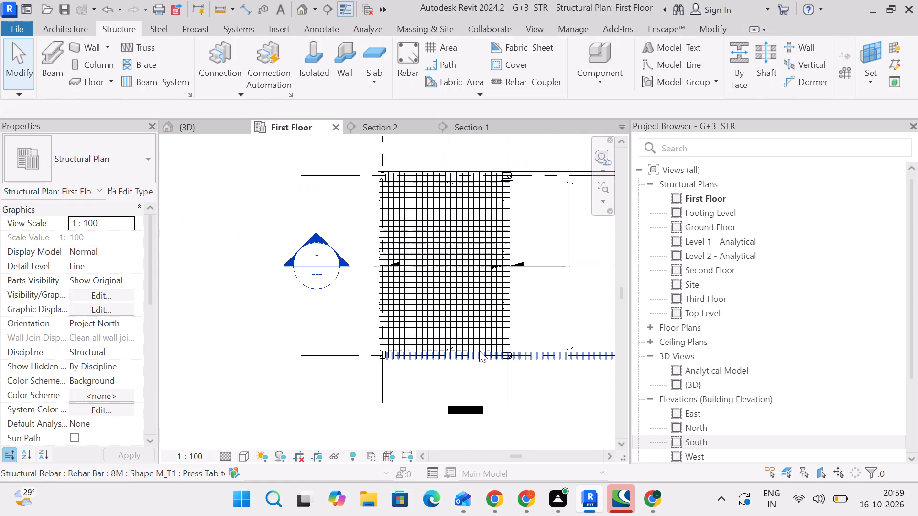
Save the project.
key(ctrl+s)
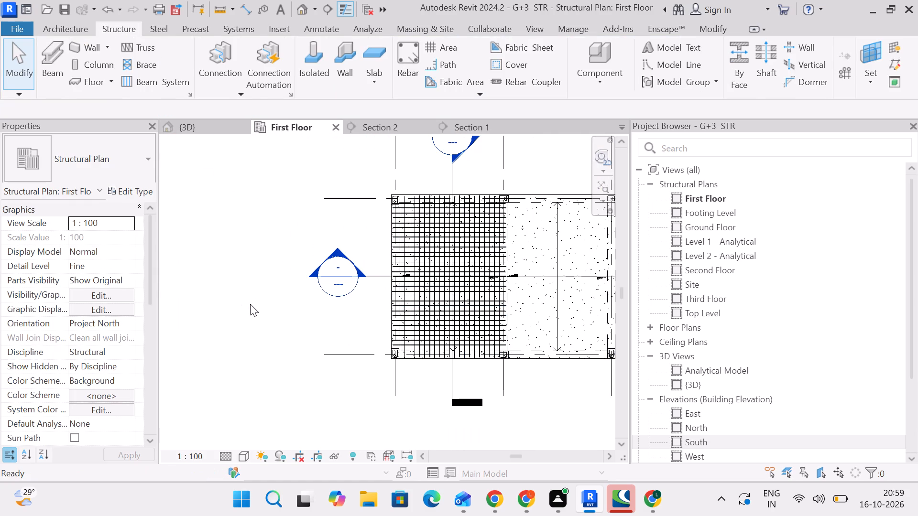
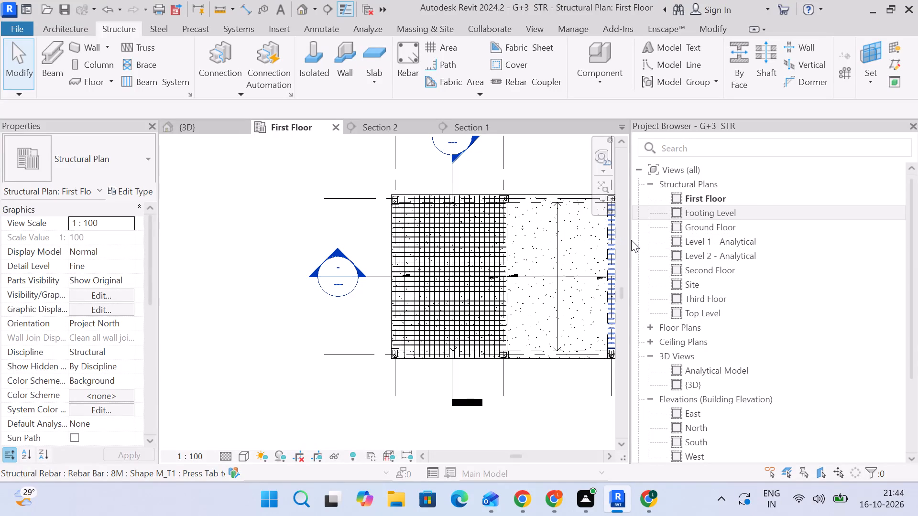
Assign the first 8M cranked bar set in the first-floor slab bay to a new partition named SLAB Distribution bars.
drag(630, 238, 776, 233)
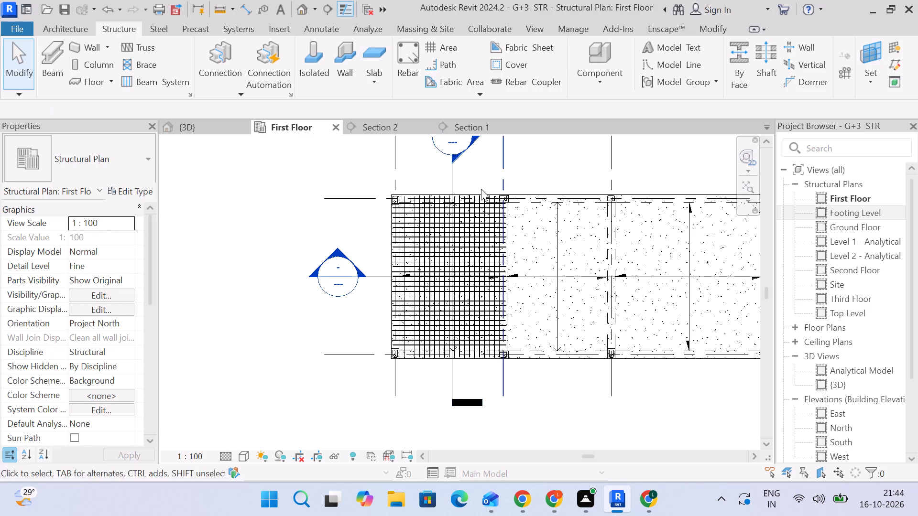
scroll(469, 273, up, 4)
scroll(512, 225, up, 2)
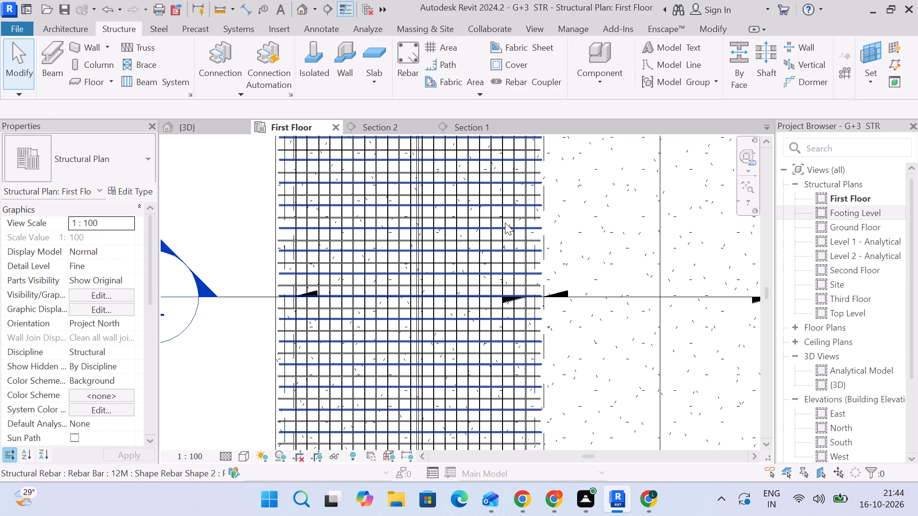
scroll(505, 223, down, 3)
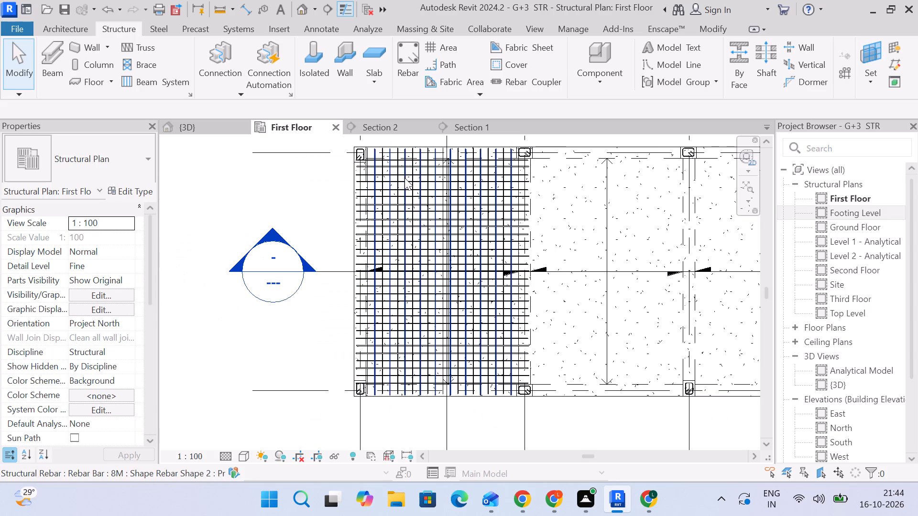
scroll(410, 167, up, 4)
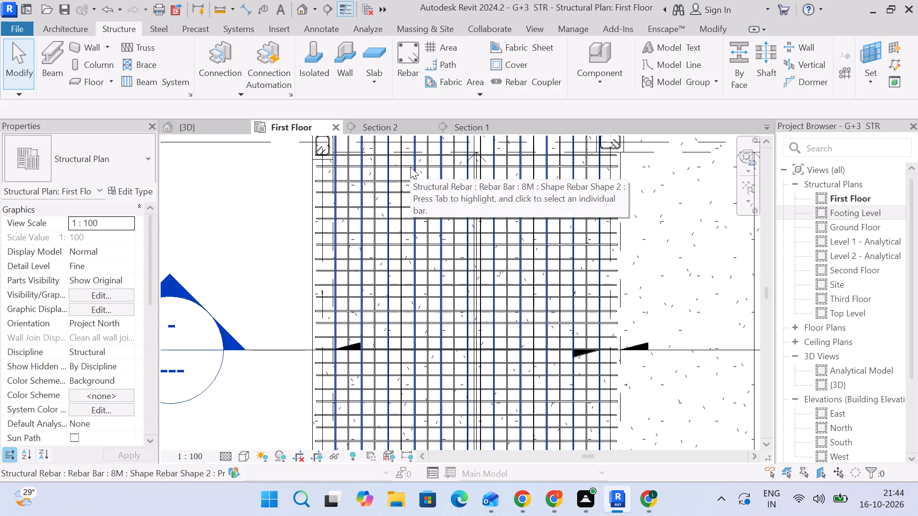
click(410, 167)
click(120, 221)
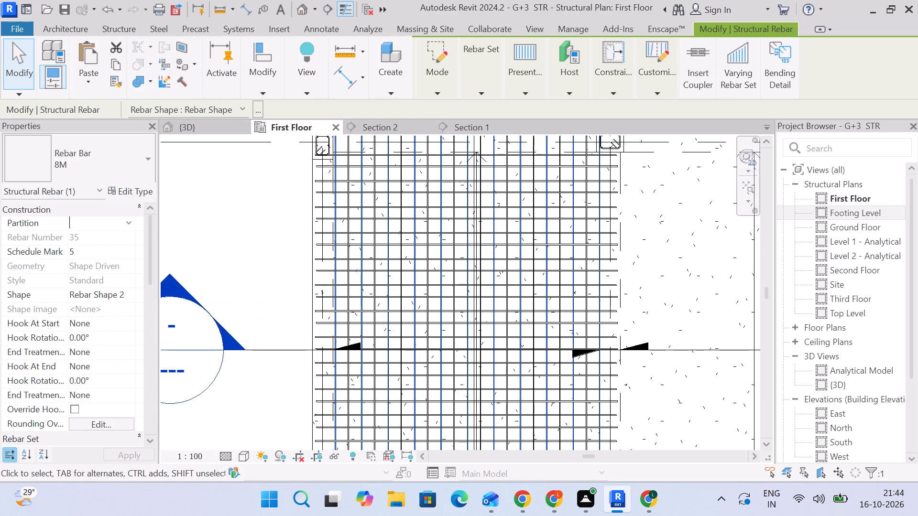
text(SLA)
text(B)
key(space)
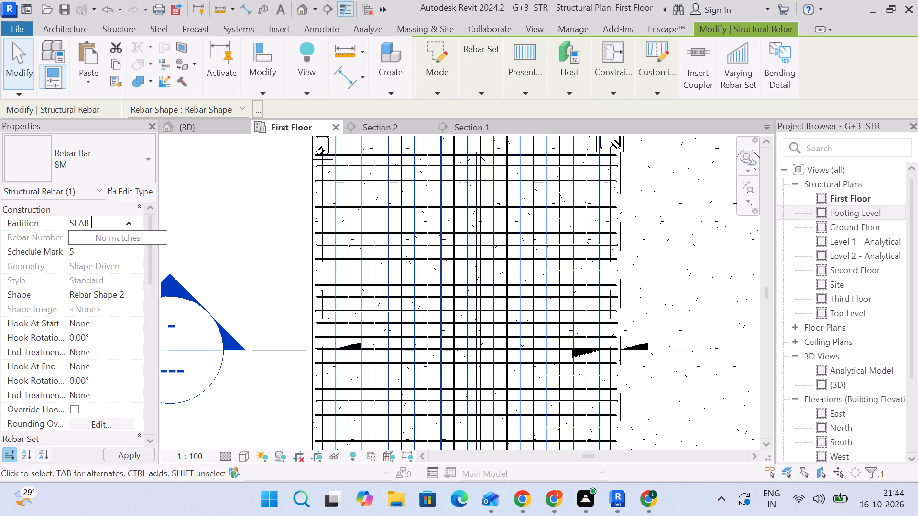
text(RO)
key(BackSpace)
key(BackSpace)
text(DIS)
key(BackSpace)
key(BackSpace)
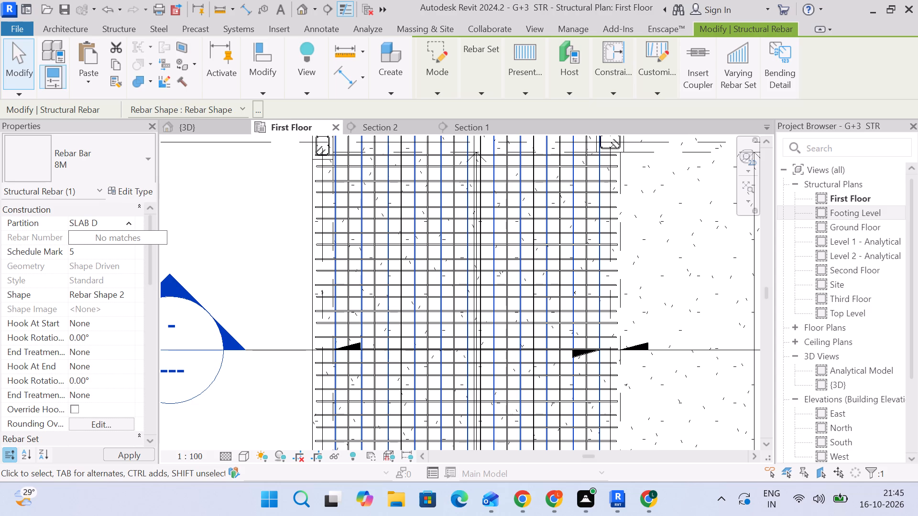
text(istribution bars)
key(Return)
scroll(120, 221, up, 1)
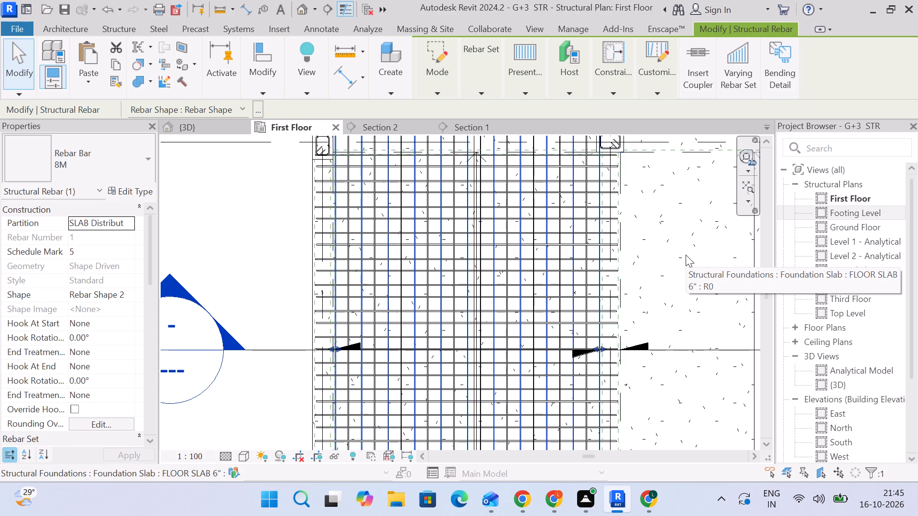
Assign the other, alternating 8M cranked bar set in the bay to the SLAB Distribution bars partition.
click(589, 259)
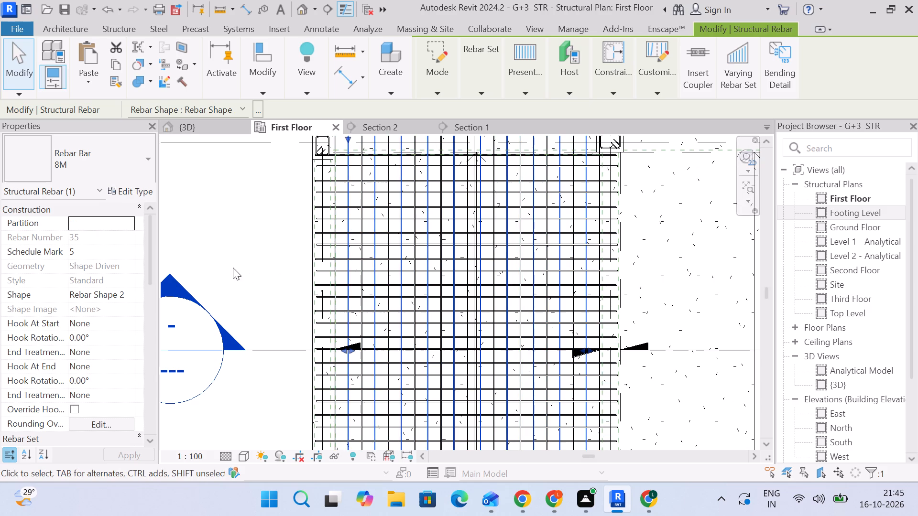
click(128, 223)
scroll(118, 252, down, 6)
click(102, 273)
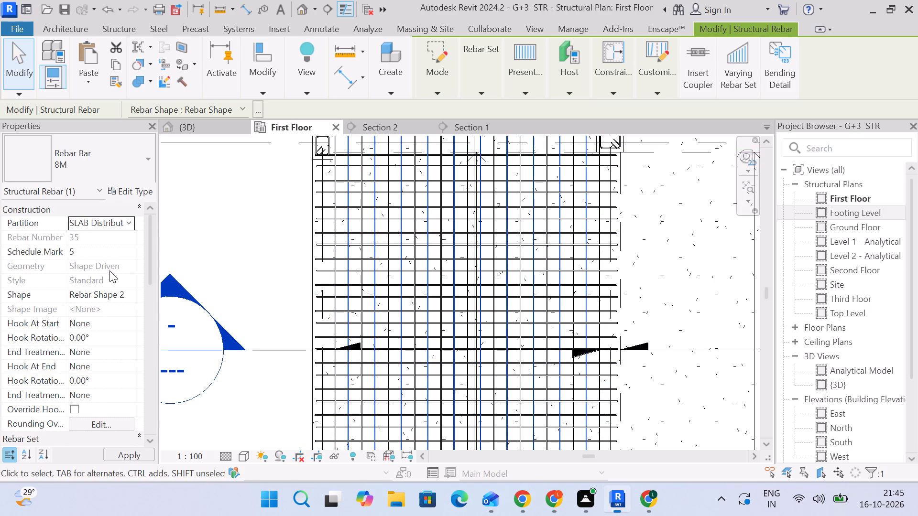
click(678, 238)
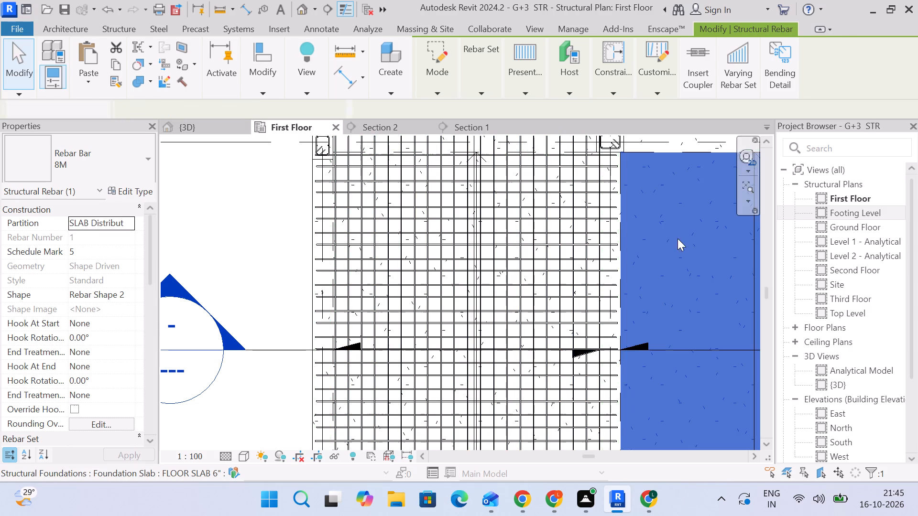
Assign one of the 12M cranked bar sets crossing the 8M bars to the SLAB Distribution bars partition.
click(594, 207)
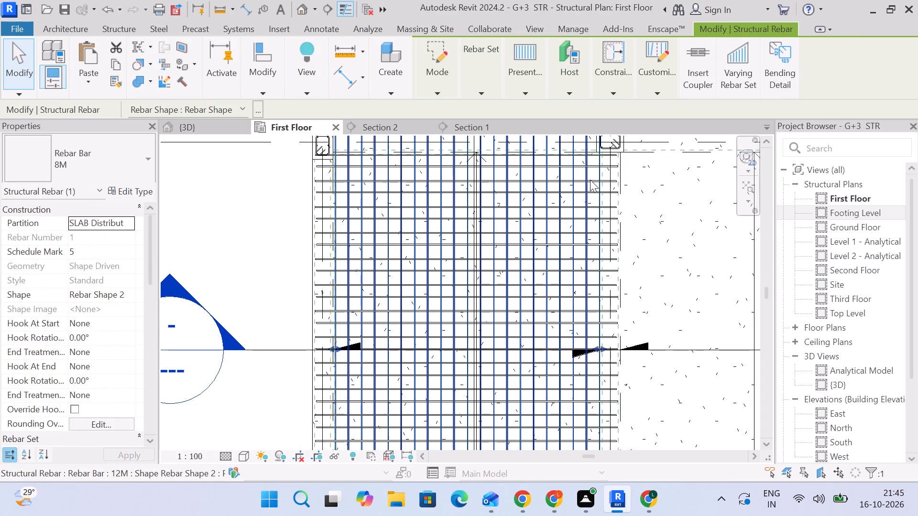
click(593, 189)
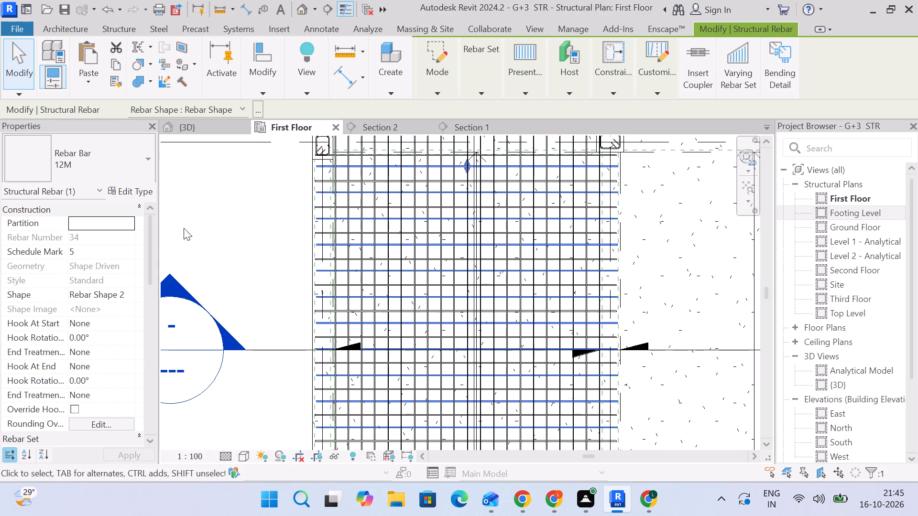
click(131, 226)
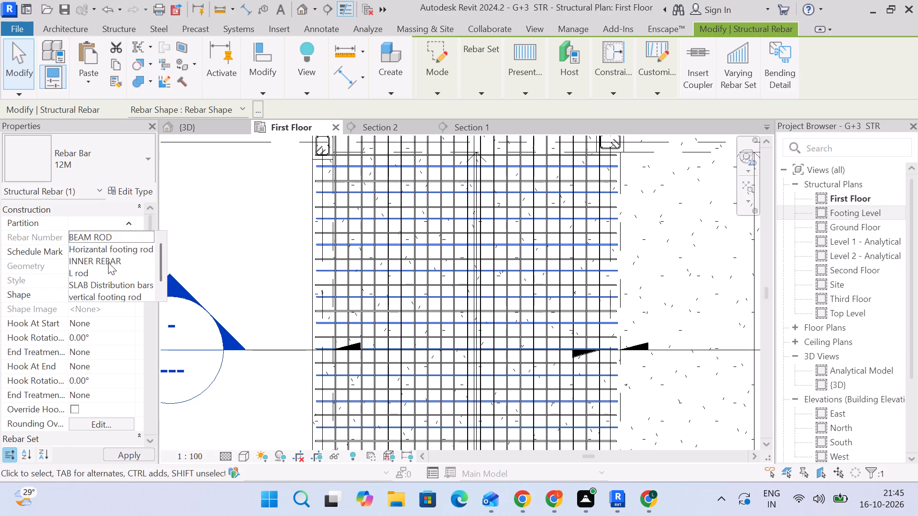
scroll(105, 267, down, 5)
click(101, 272)
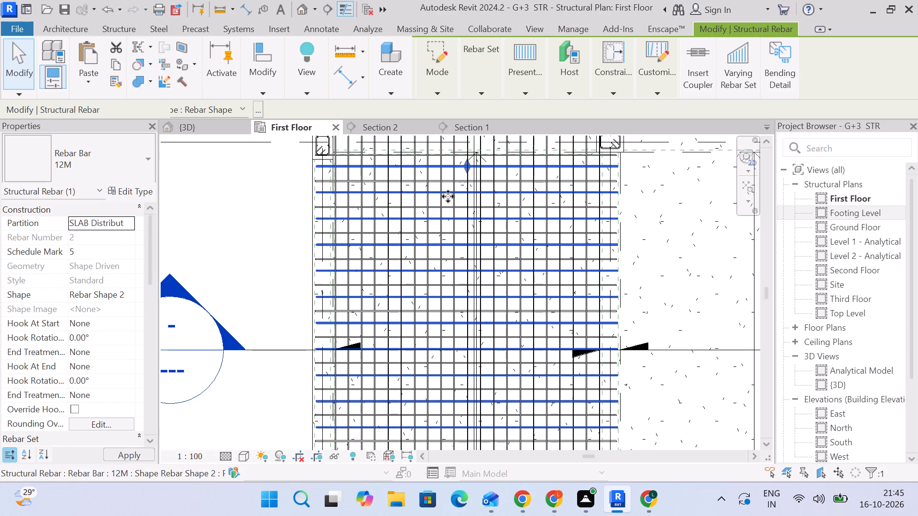
Assign the remaining alternating 12M cranked bar set to the SLAB Distribution bars partition and clear the selection.
click(580, 208)
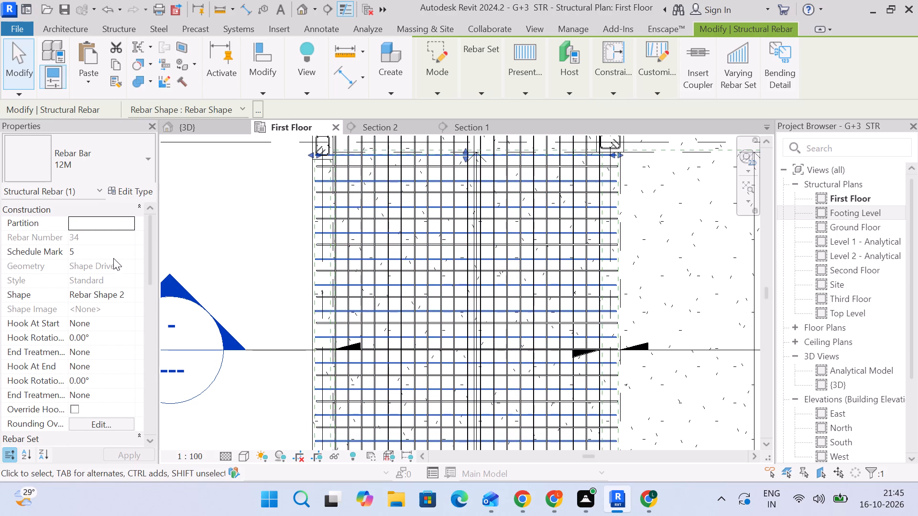
click(133, 226)
scroll(107, 279, down, 5)
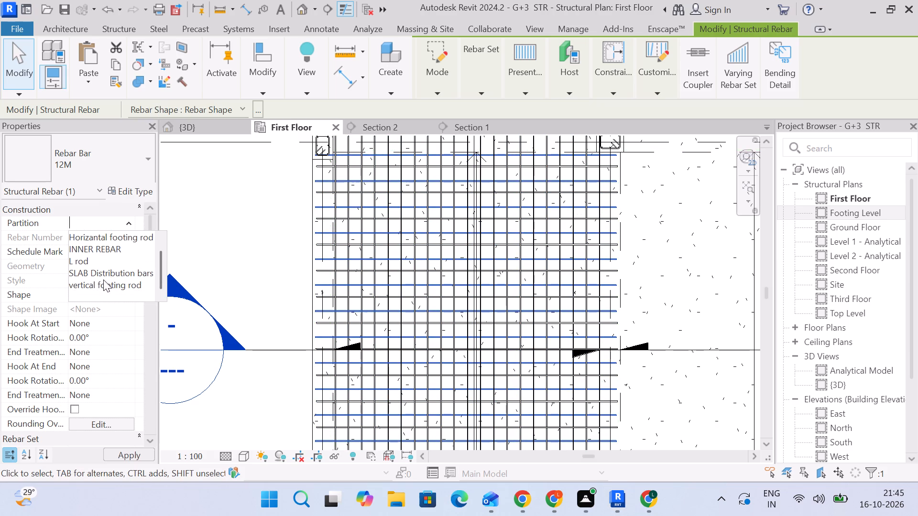
click(104, 273)
click(226, 232)
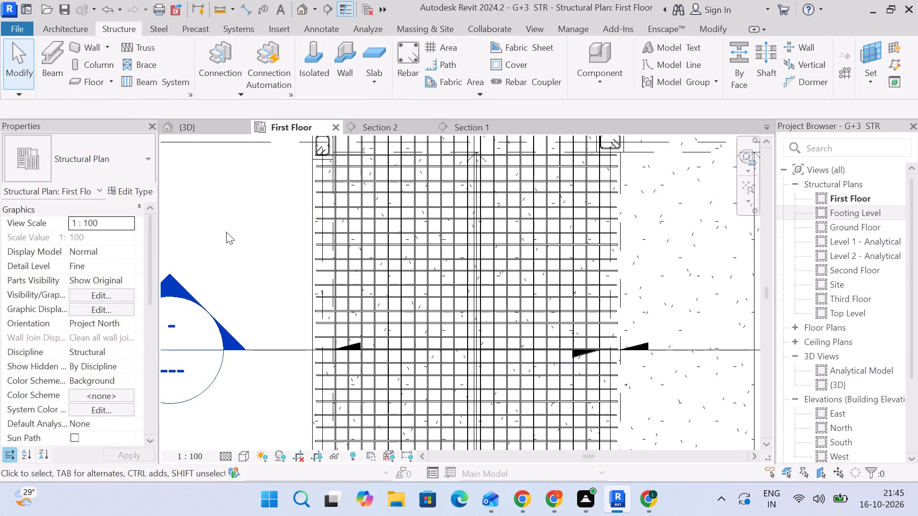
Review the reinforced bay in the first-floor plan and check its slab bars in Section 2 and Section 1.
scroll(332, 226, down, 7)
scroll(447, 235, up, 1)
middle_drag(447, 235, 443, 232)
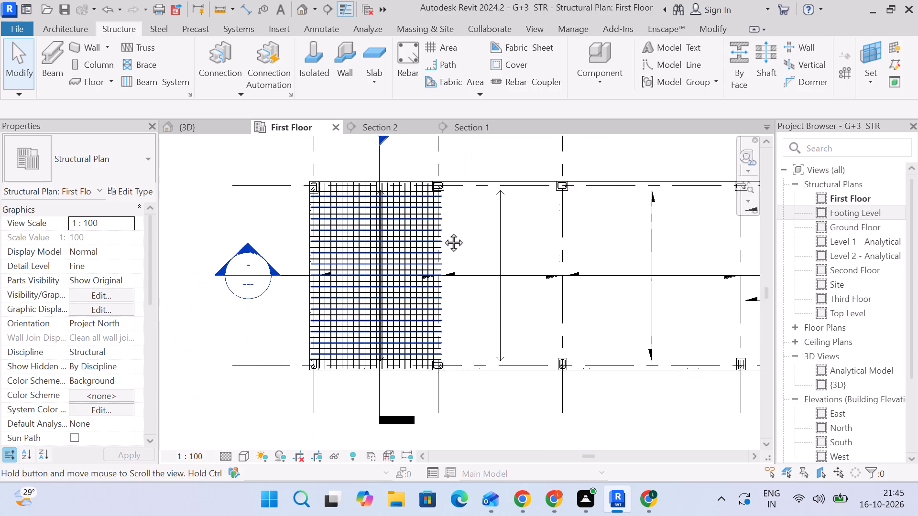
middle_drag(443, 232, 361, 212)
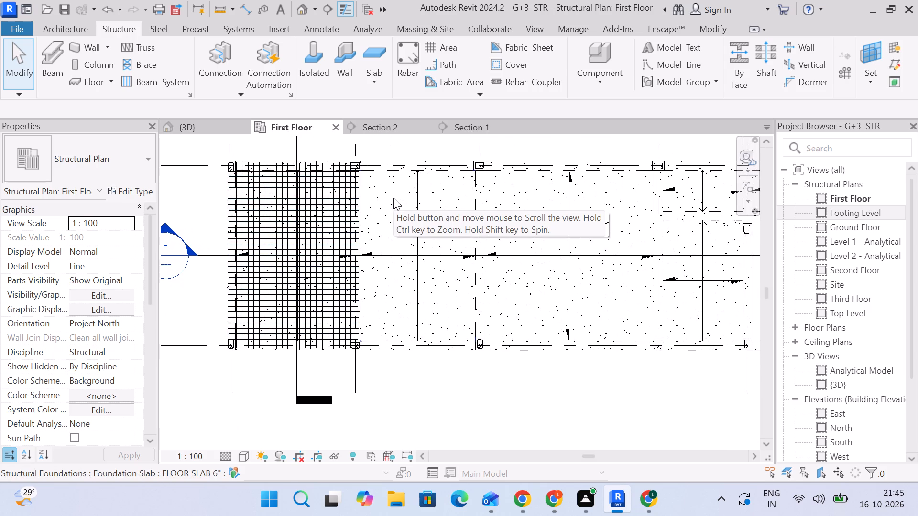
click(375, 125)
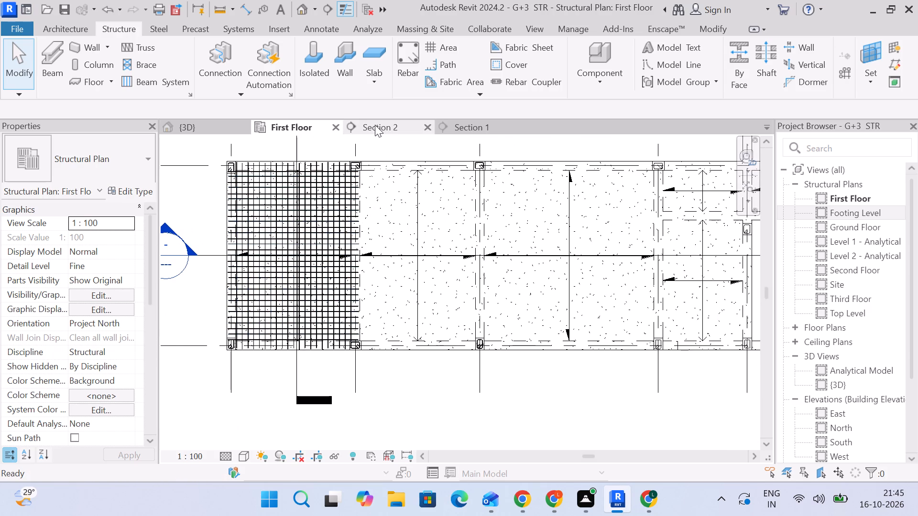
middle_drag(540, 298, 539, 297)
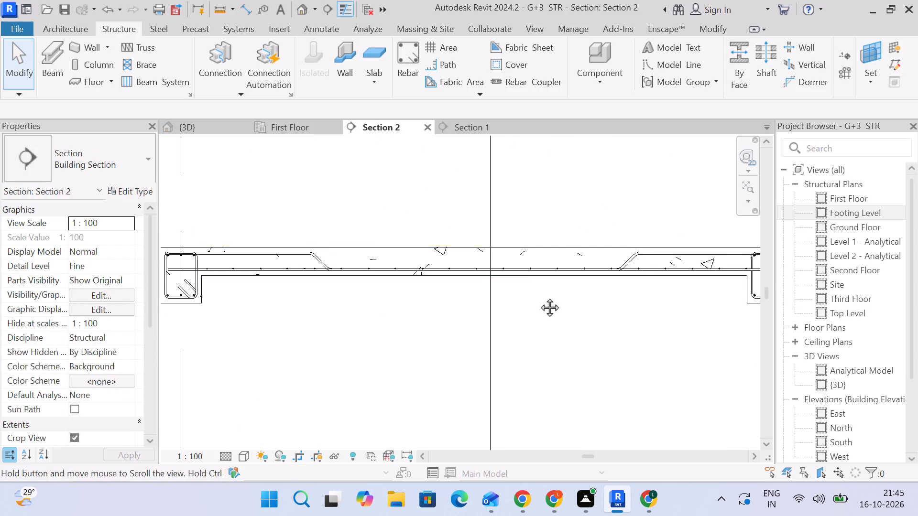
middle_drag(539, 297, 535, 291)
click(481, 127)
middle_drag(389, 167, 399, 167)
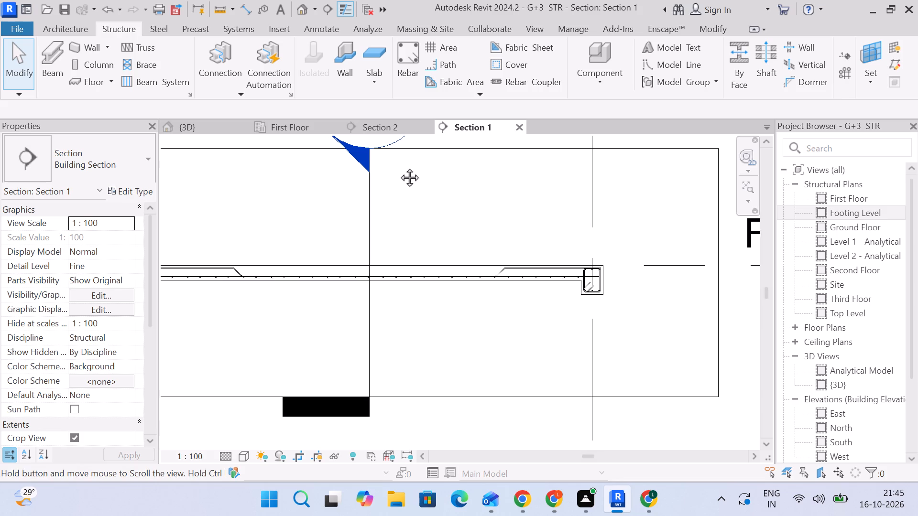
middle_drag(399, 167, 426, 163)
Examine the cranked slab bars and their ends at both supporting beams in Section 2.
click(364, 129)
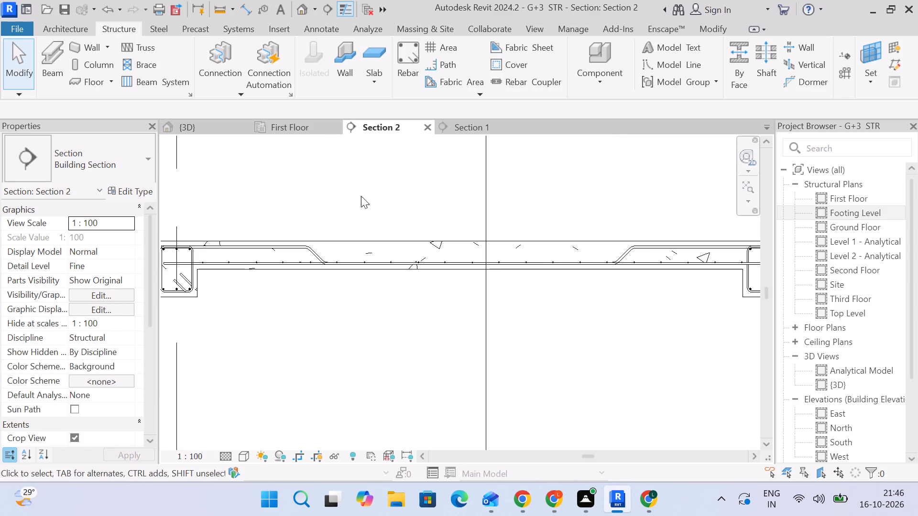
scroll(324, 299, down, 2)
middle_drag(344, 300, 337, 270)
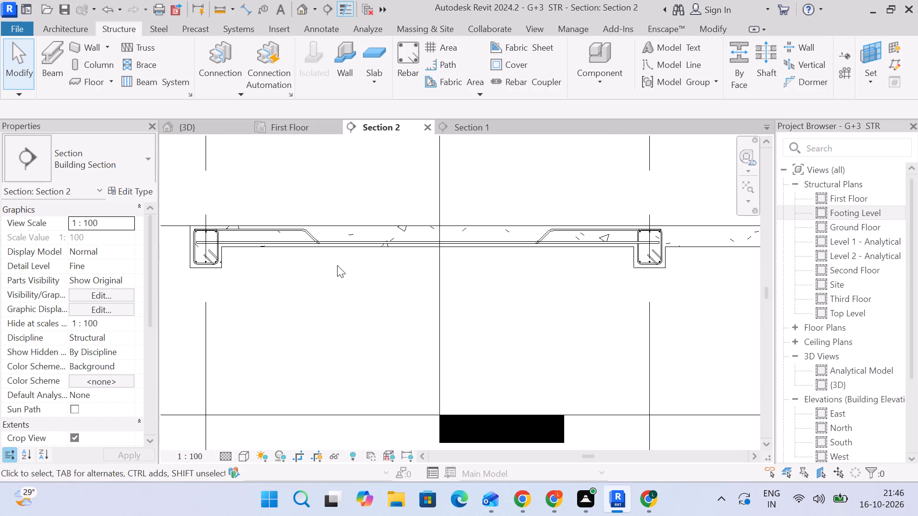
scroll(274, 237, up, 1)
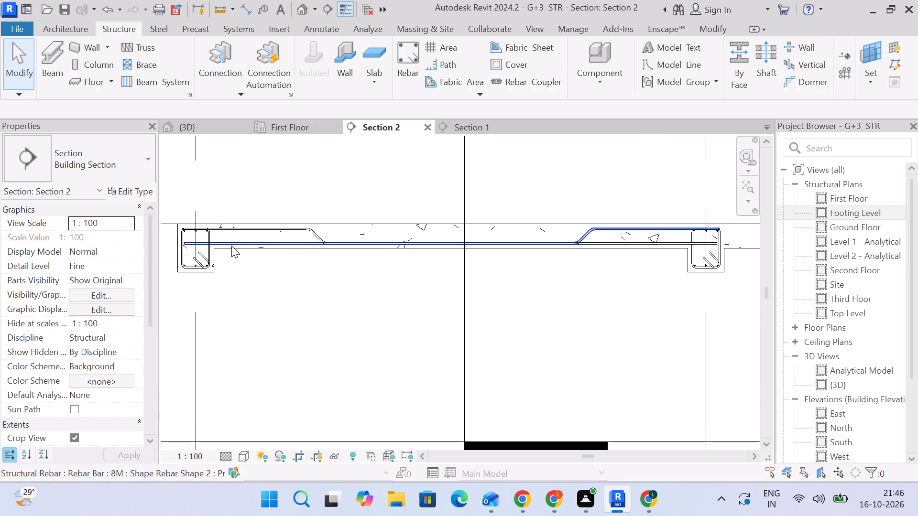
scroll(222, 243, up, 6)
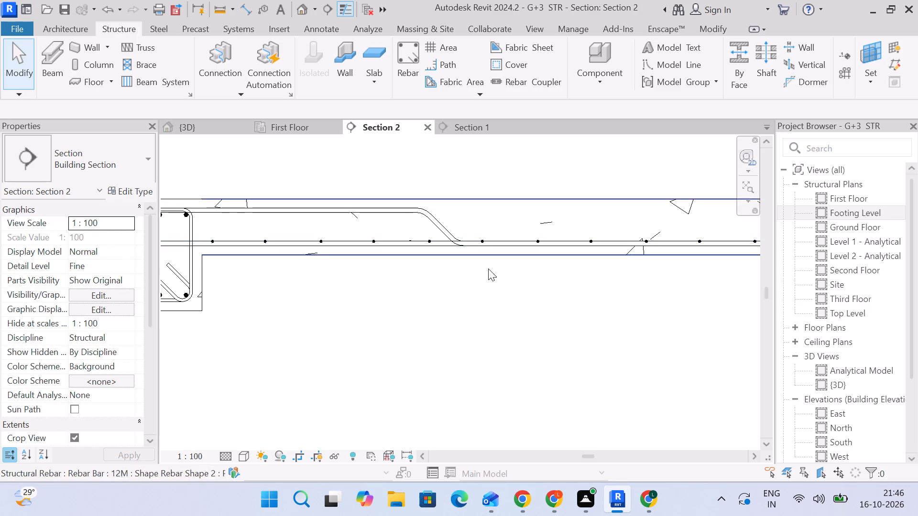
scroll(567, 280, down, 4)
middle_drag(568, 282, 435, 263)
scroll(435, 263, down, 3)
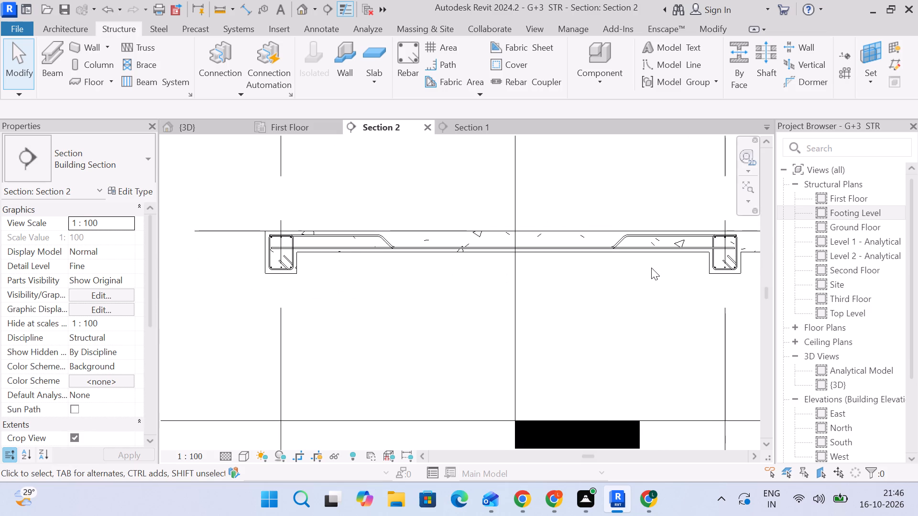
scroll(651, 268, up, 4)
scroll(686, 234, up, 1)
middle_drag(686, 234, 521, 239)
scroll(568, 228, up, 4)
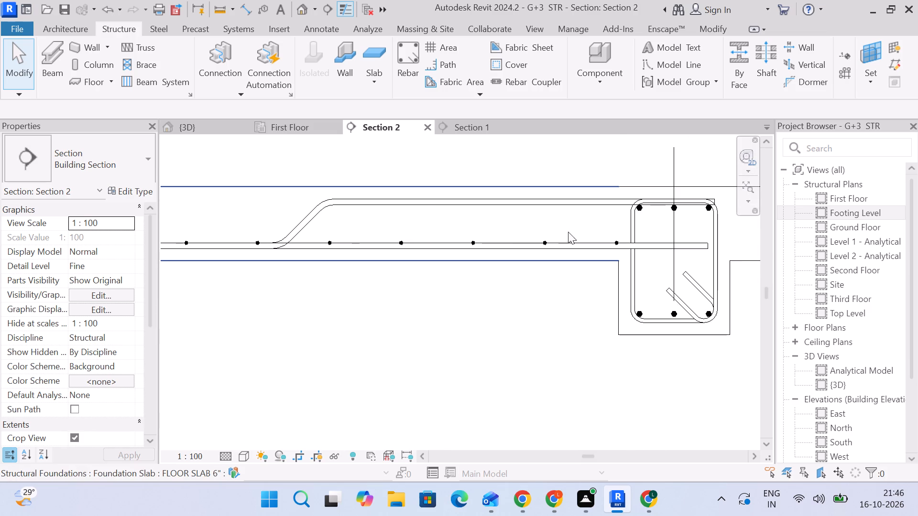
Check the layout rule and spacing of the 8M slab bar set in Section 2.
click(543, 244)
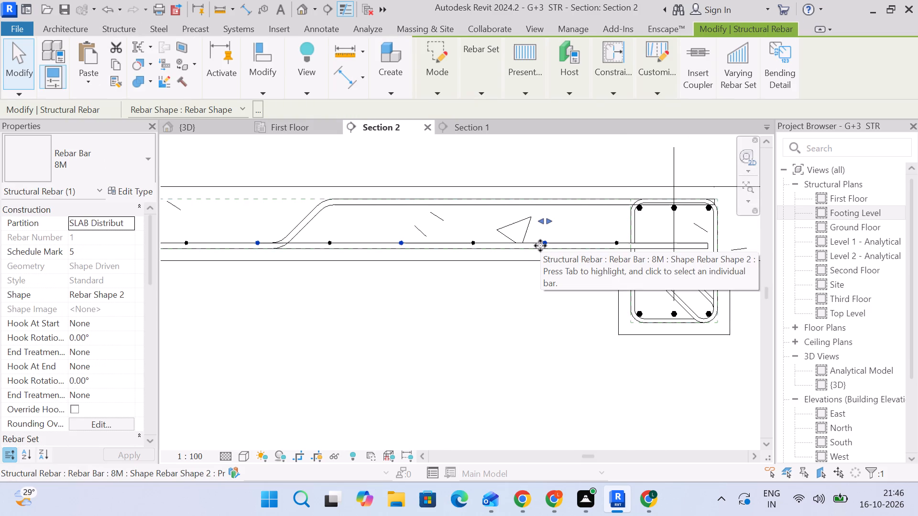
click(490, 93)
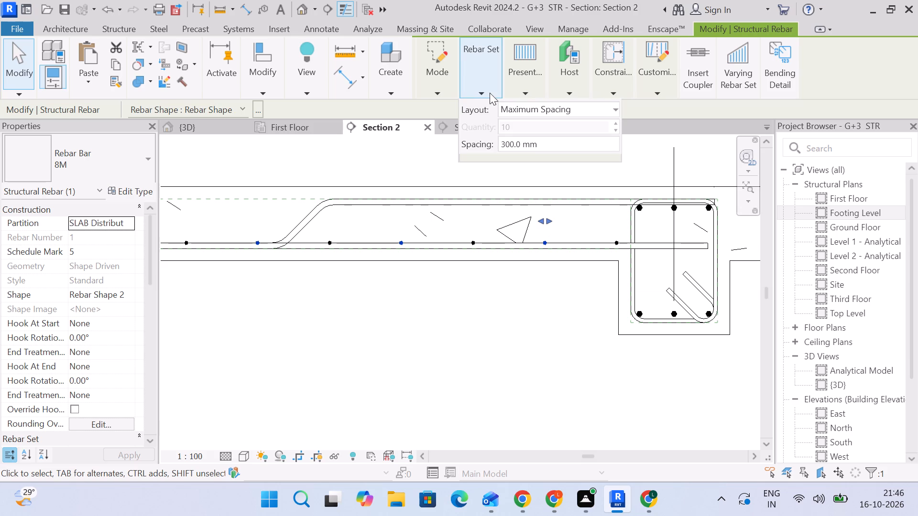
click(478, 92)
click(475, 283)
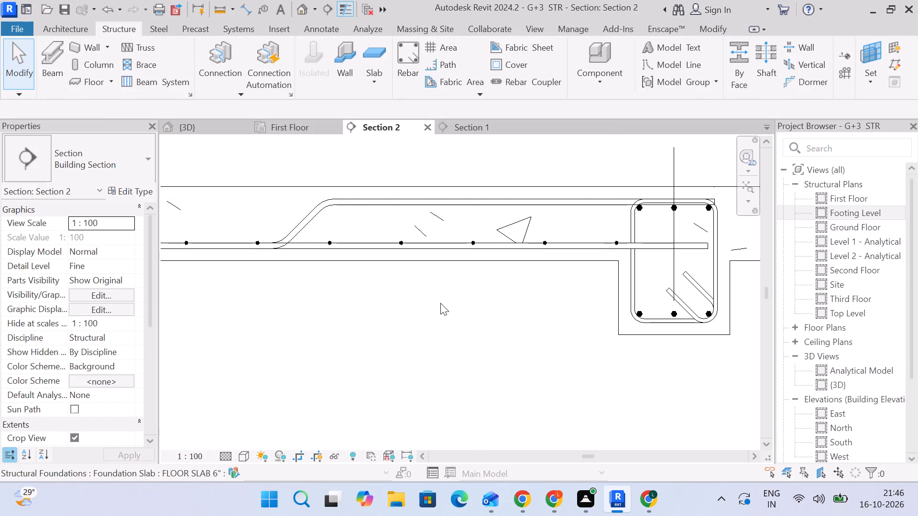
Place a straight 8M bar of shape M_00, oriented Parallel to Cover, under the cranked bar's raised end beside the supporting beam.
scroll(440, 303, down, 4)
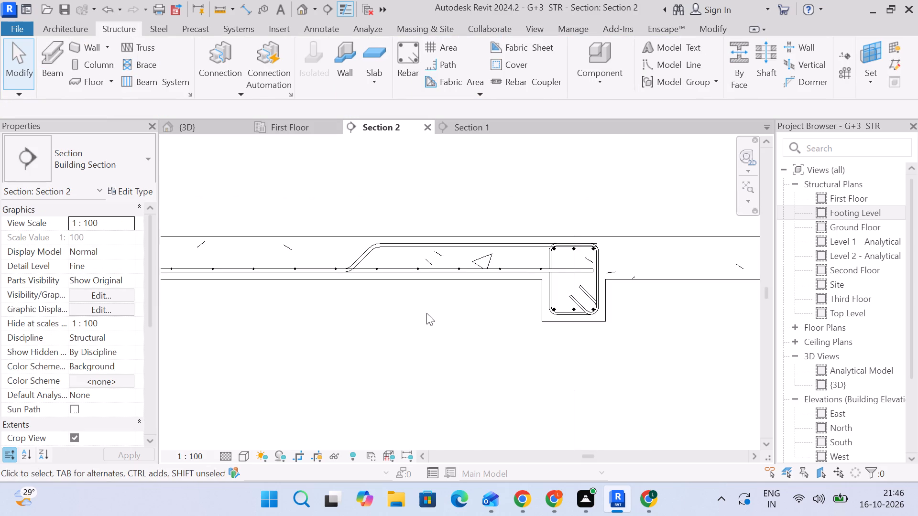
middle_drag(426, 313, 492, 269)
scroll(484, 269, down, 3)
middle_drag(354, 274, 479, 249)
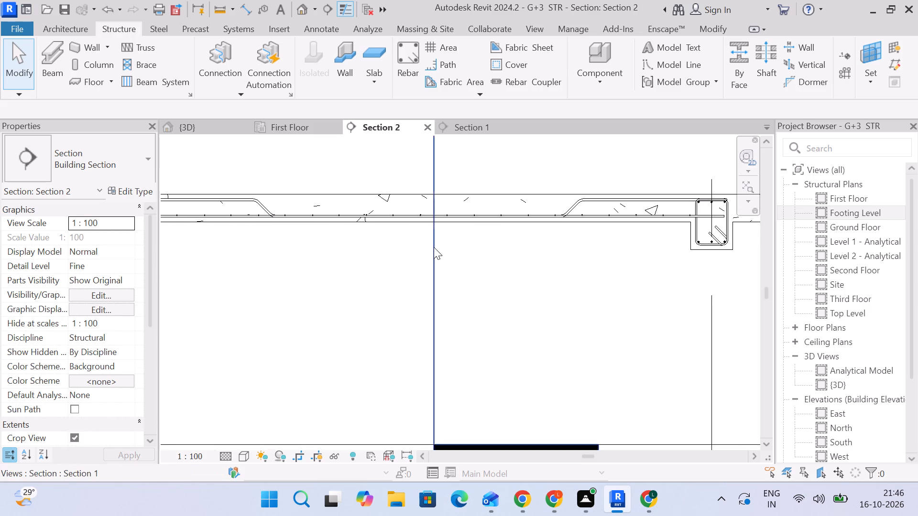
scroll(434, 247, down, 3)
scroll(278, 234, up, 4)
scroll(373, 226, up, 4)
scroll(372, 245, down, 3)
middle_drag(370, 248, 414, 229)
click(413, 69)
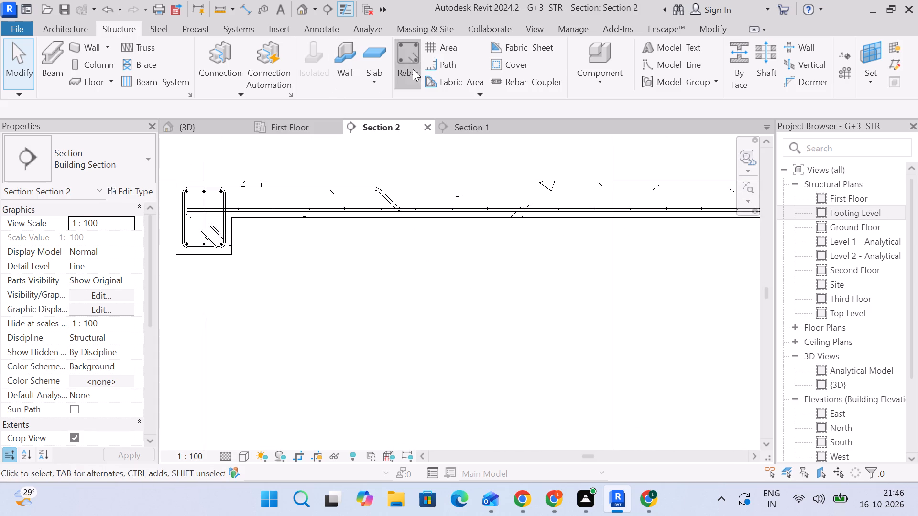
scroll(661, 211, up, 12)
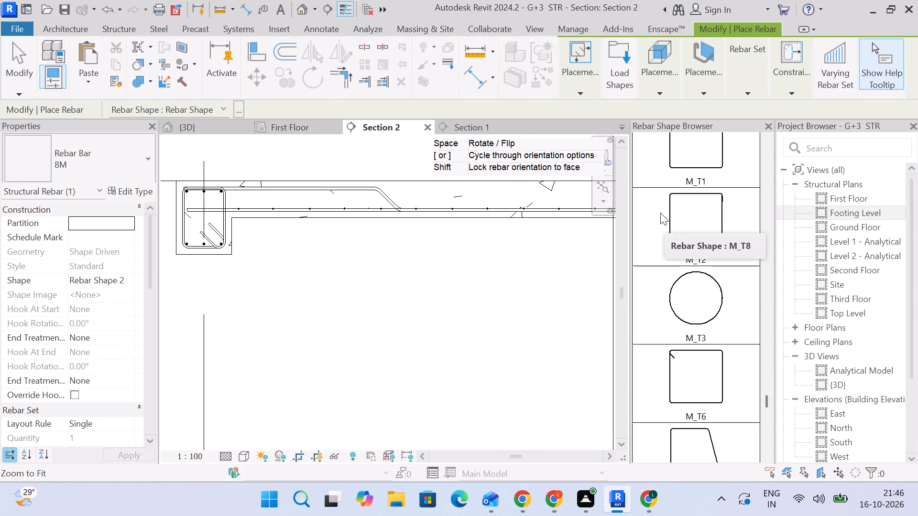
scroll(660, 213, up, 20)
scroll(660, 213, up, 13)
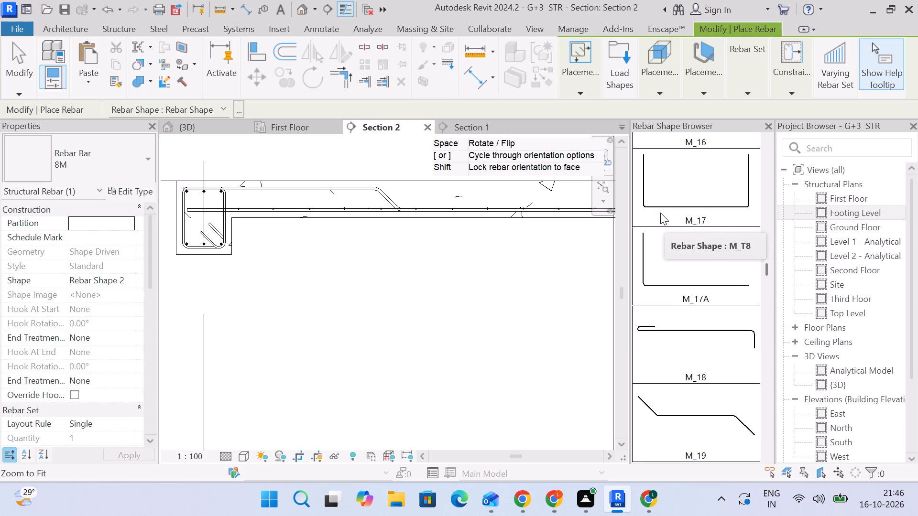
scroll(660, 213, up, 20)
scroll(660, 213, up, 13)
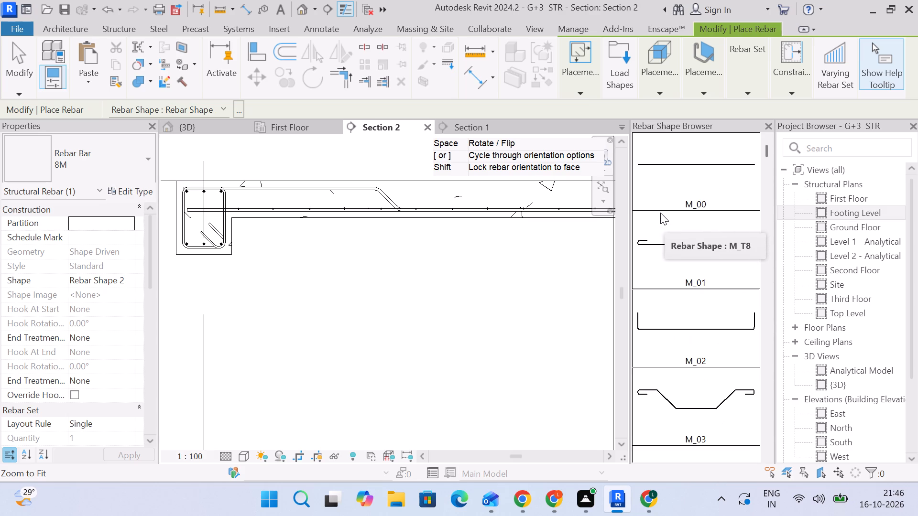
scroll(660, 213, up, 4)
click(672, 150)
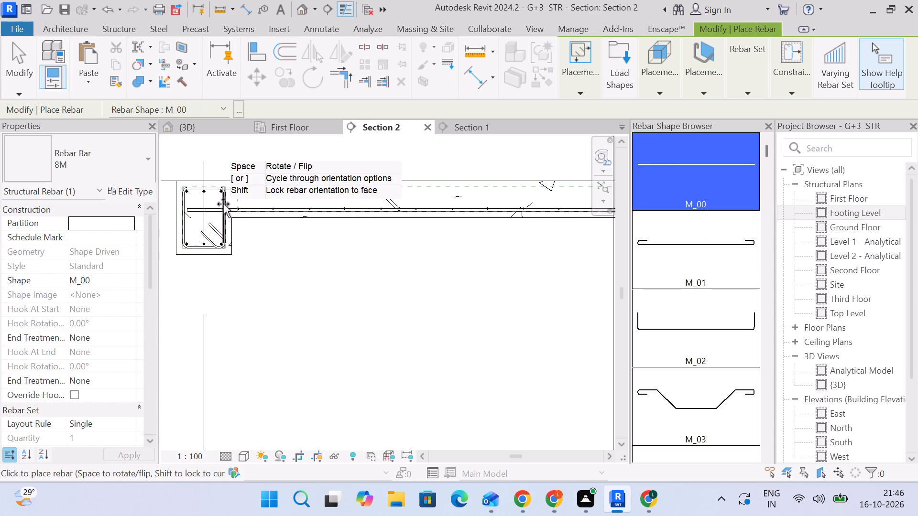
scroll(240, 198, up, 5)
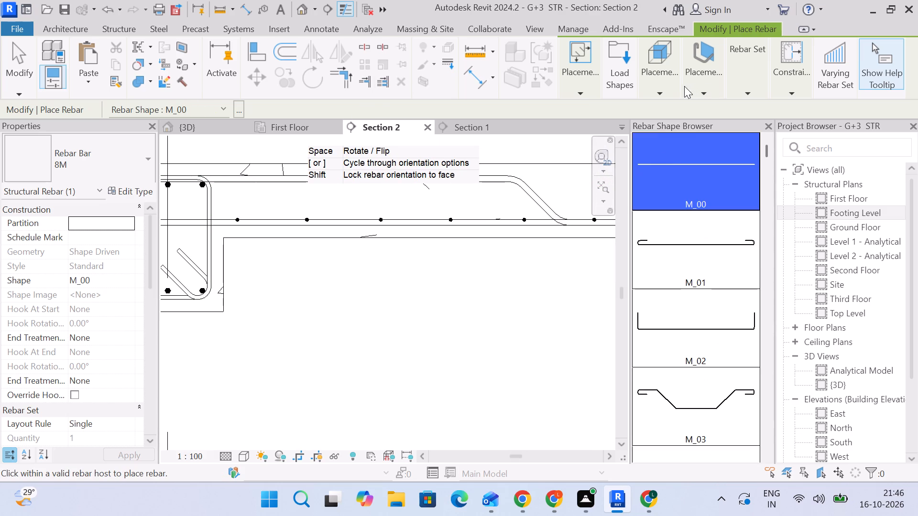
click(657, 89)
click(673, 129)
click(696, 84)
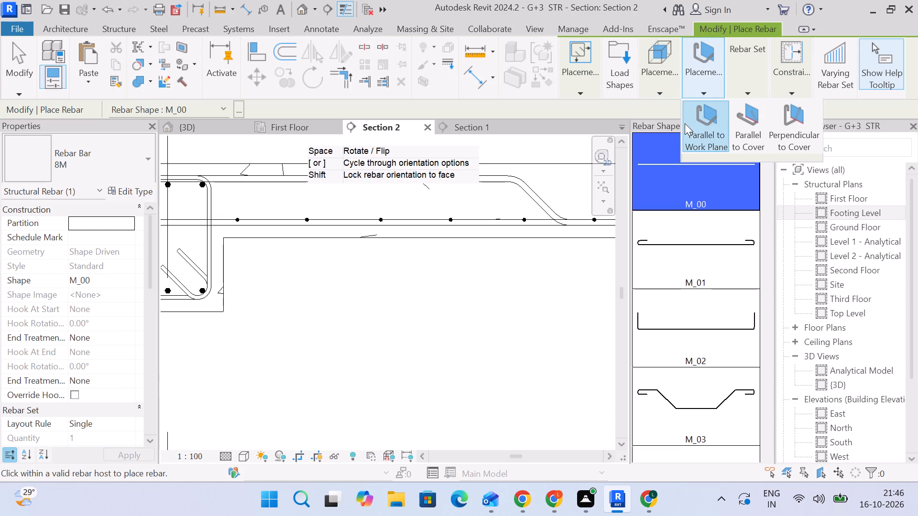
click(741, 124)
scroll(233, 188, up, 4)
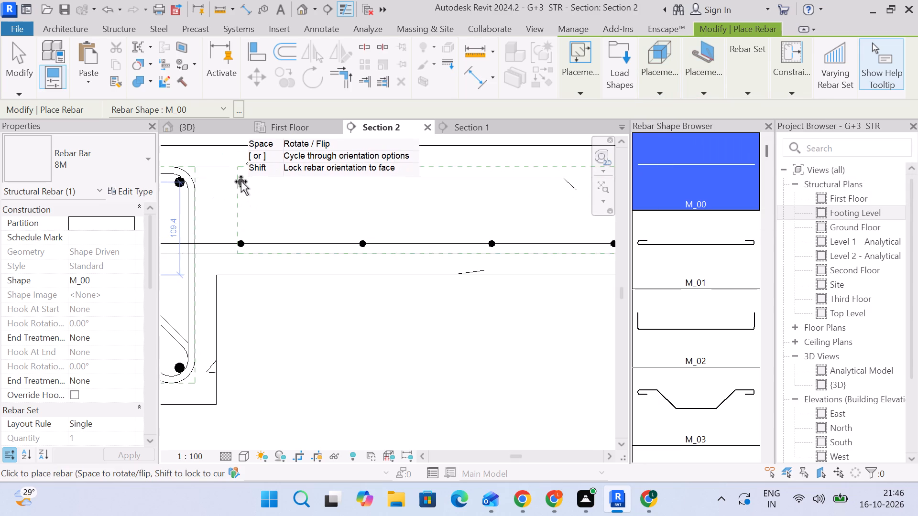
click(240, 181)
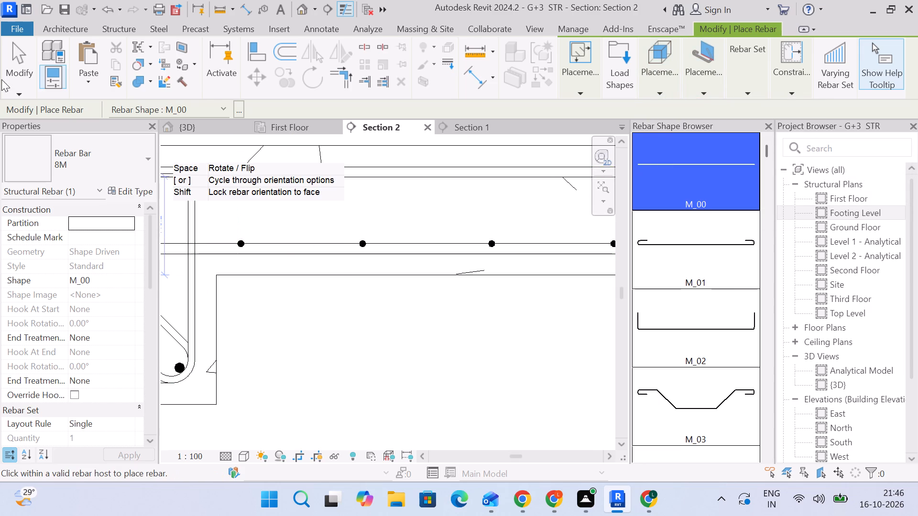
drag(10, 55, 16, 67)
Set the new top bar's layout to Maximum Spacing at 150 mm.
click(238, 187)
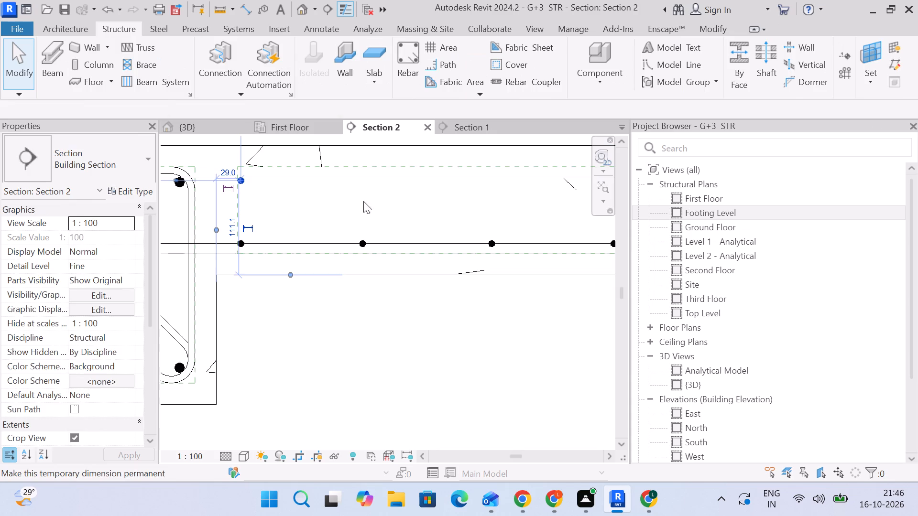
scroll(372, 207, down, 4)
middle_drag(371, 207, 365, 203)
click(658, 94)
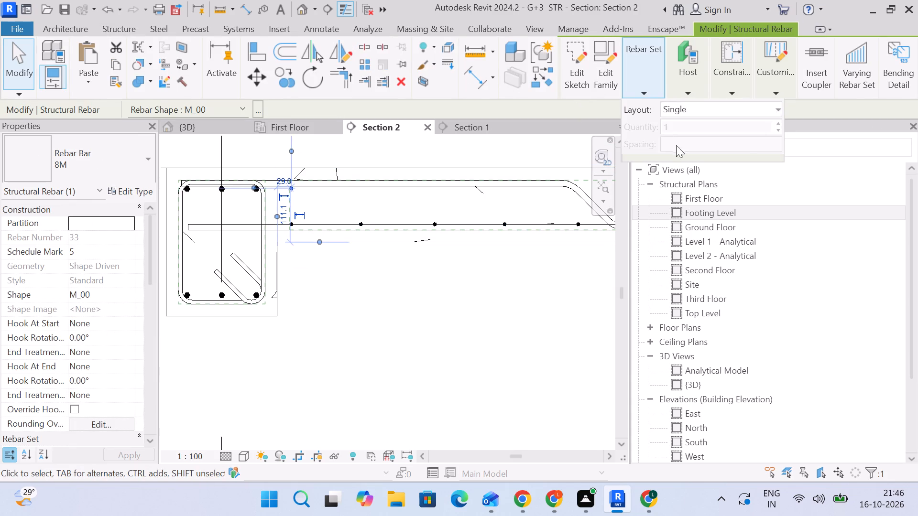
click(702, 106)
click(710, 157)
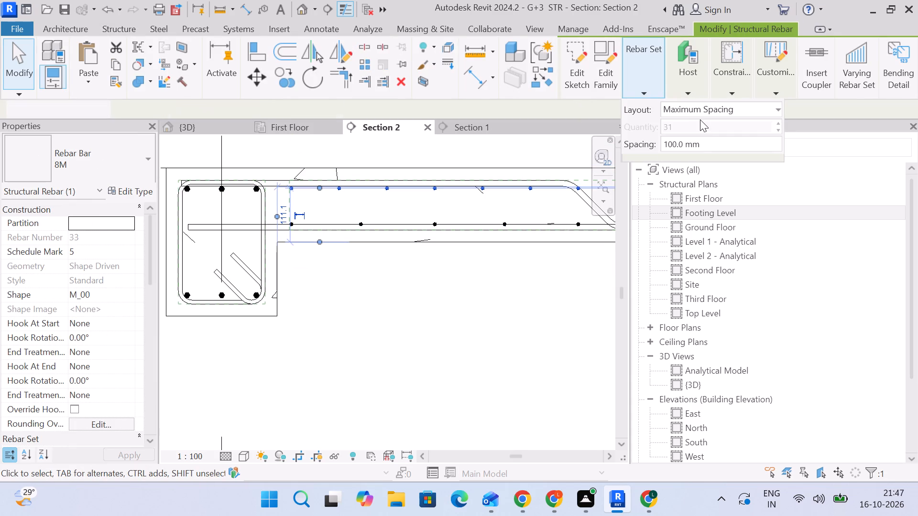
click(494, 88)
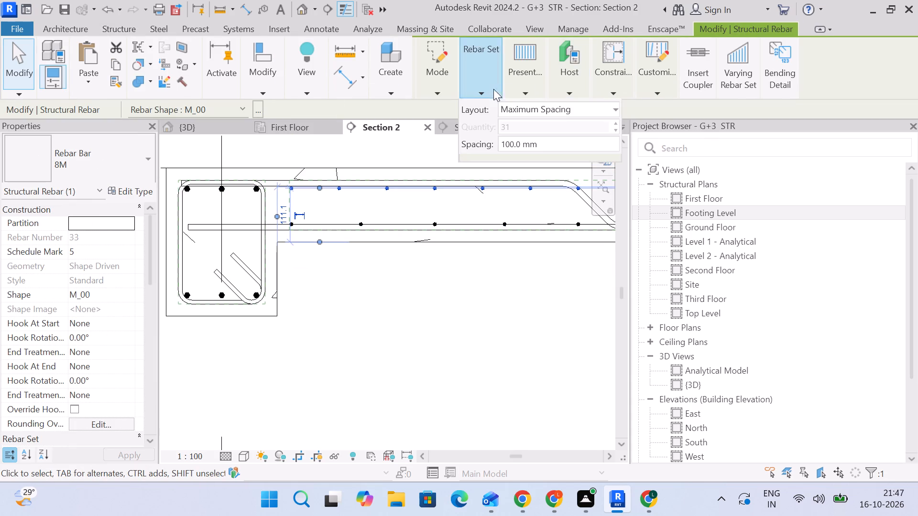
drag(566, 134, 567, 139)
click(570, 148)
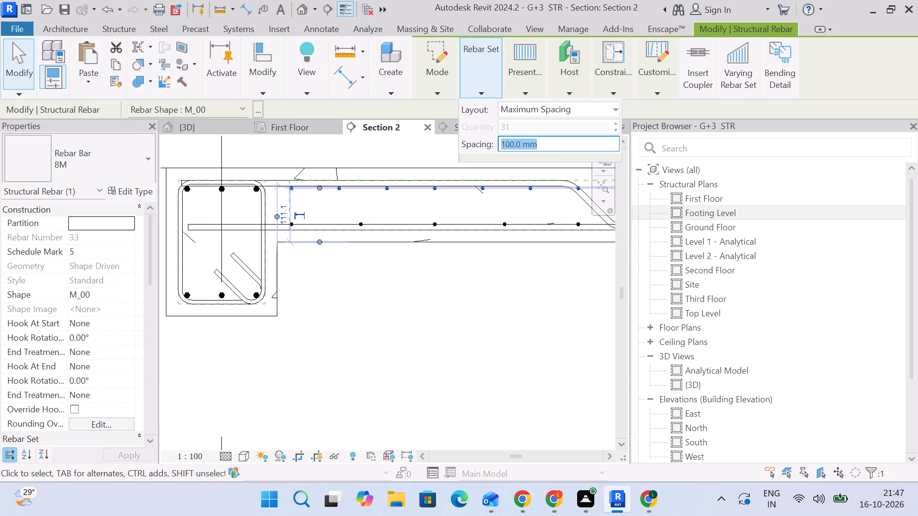
text(150)
key(Return)
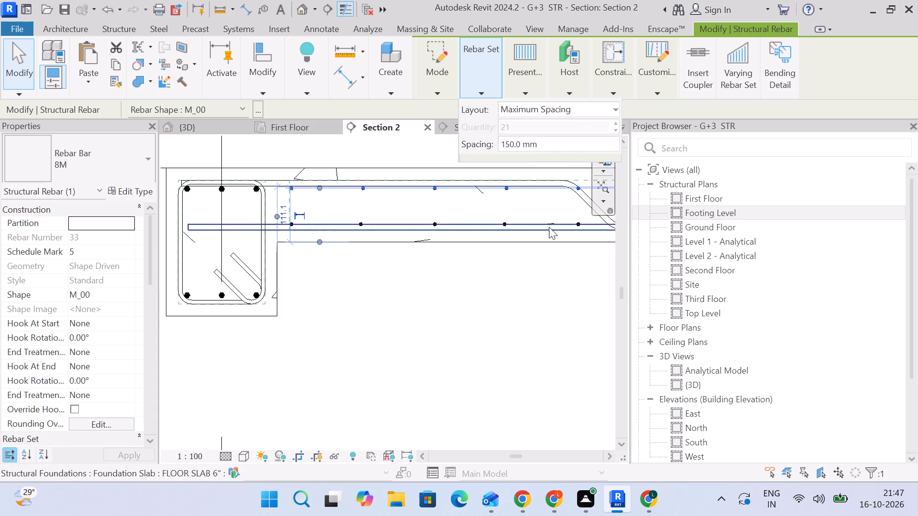
Shorten the top bar set from the far beam so its last bar sits where the cranked bar starts bending down near the first beam.
scroll(549, 239, down, 5)
middle_drag(546, 247, 313, 249)
scroll(313, 249, up, 1)
scroll(410, 248, down, 5)
scroll(450, 246, down, 3)
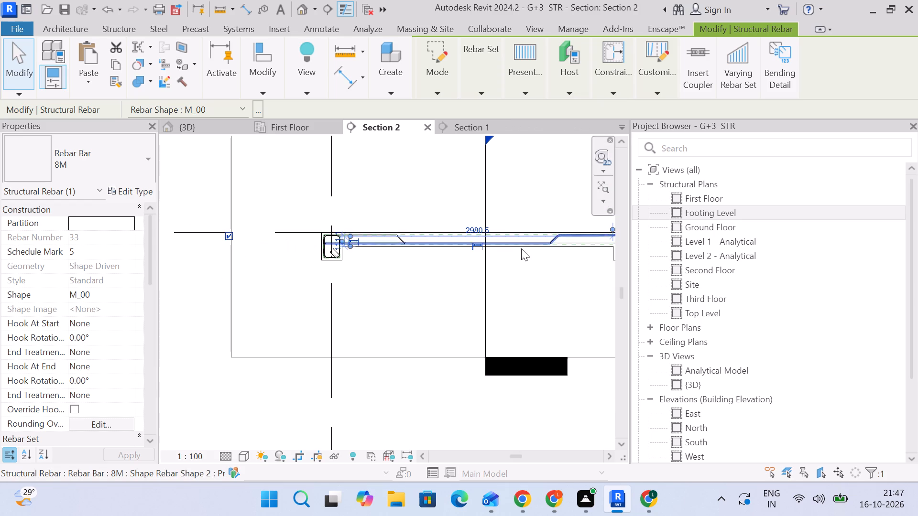
scroll(567, 245, up, 4)
scroll(496, 233, up, 4)
middle_drag(531, 238, 524, 241)
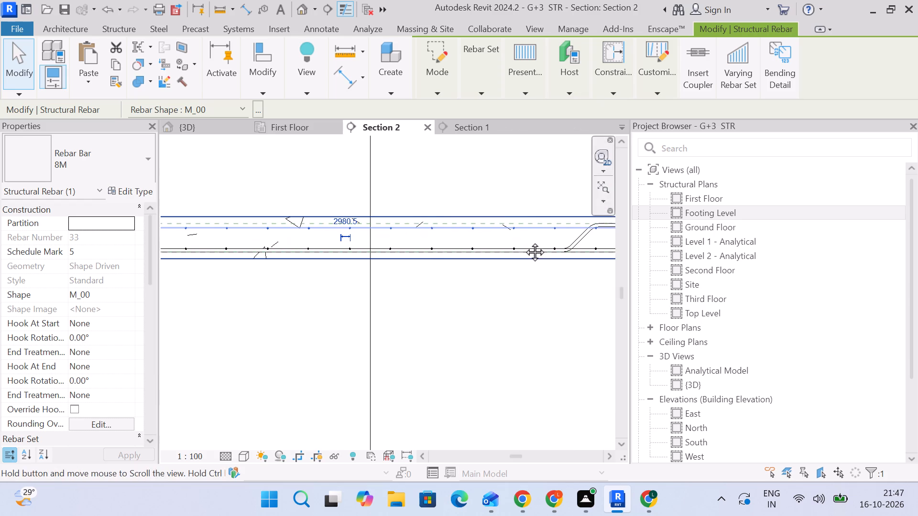
middle_drag(524, 241, 341, 243)
scroll(476, 243, up, 1)
scroll(463, 251, down, 4)
middle_drag(481, 250, 398, 248)
scroll(472, 237, up, 8)
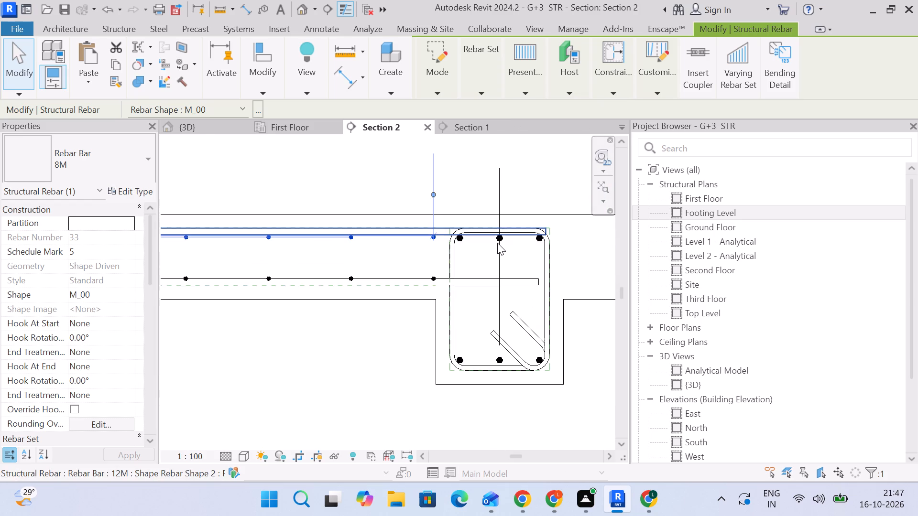
click(472, 148)
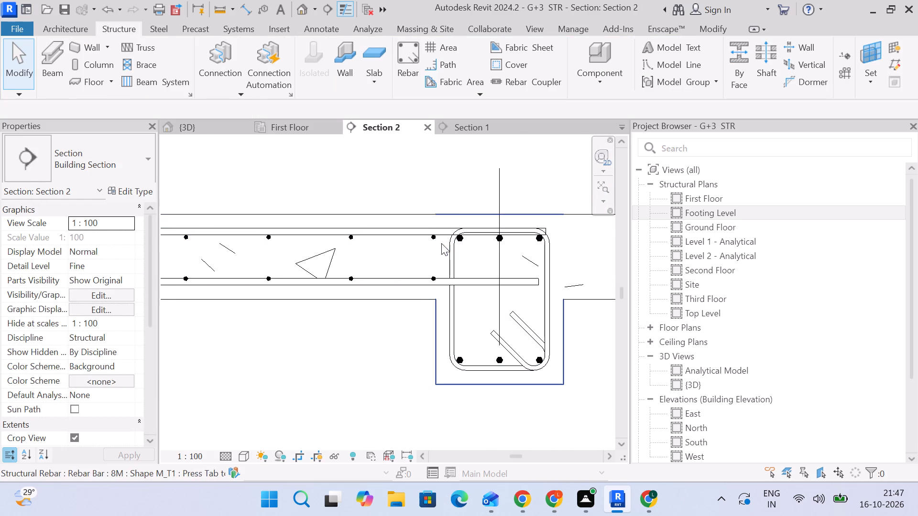
click(437, 241)
drag(429, 234, 242, 234)
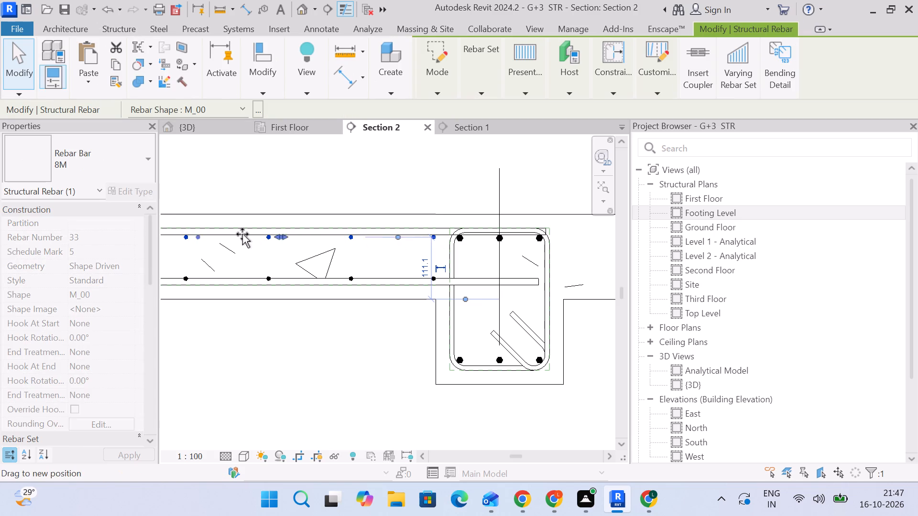
drag(242, 234, 239, 234)
scroll(238, 239, down, 3)
middle_drag(238, 249, 539, 206)
drag(542, 197, 416, 208)
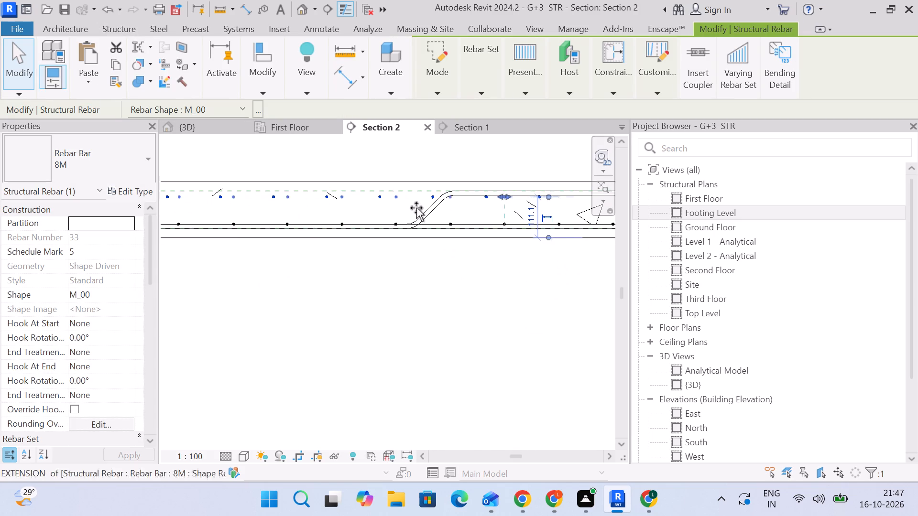
drag(416, 208, 244, 220)
middle_drag(201, 314, 495, 326)
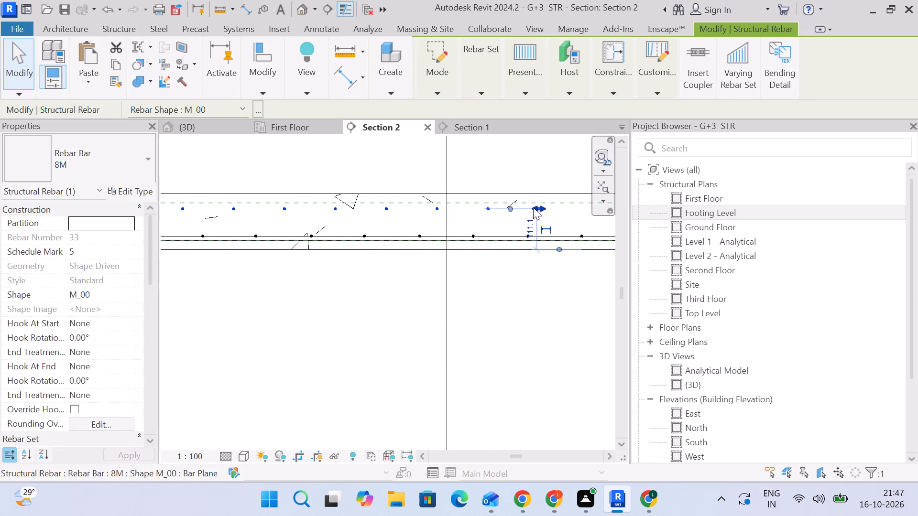
drag(533, 207, 301, 185)
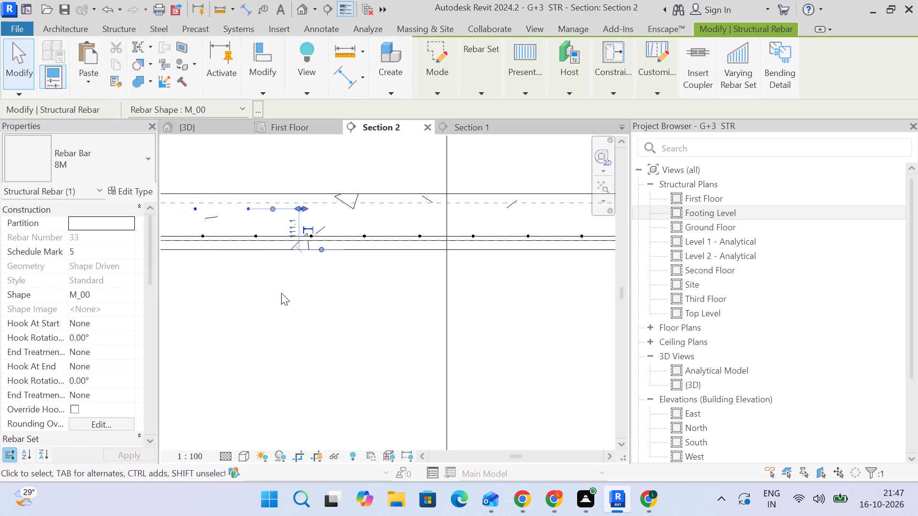
middle_drag(281, 293, 537, 299)
drag(563, 212, 538, 213)
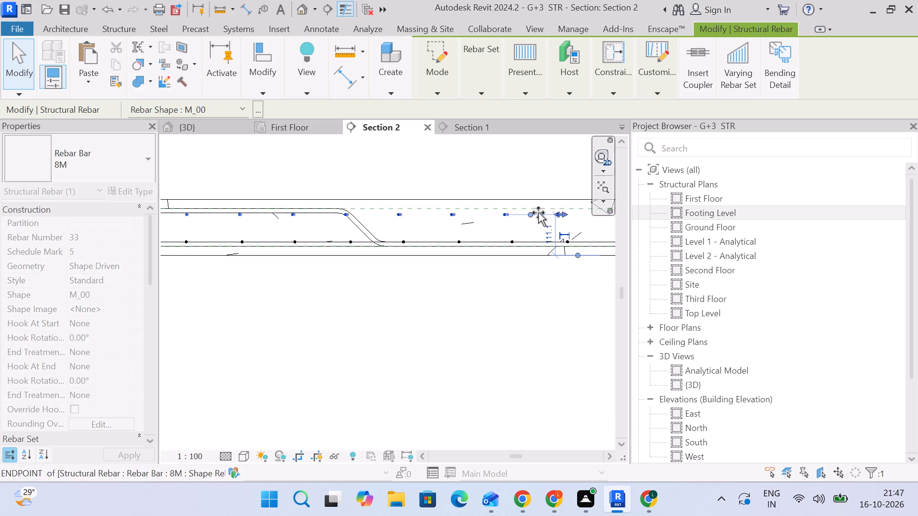
drag(538, 213, 348, 221)
scroll(339, 221, up, 8)
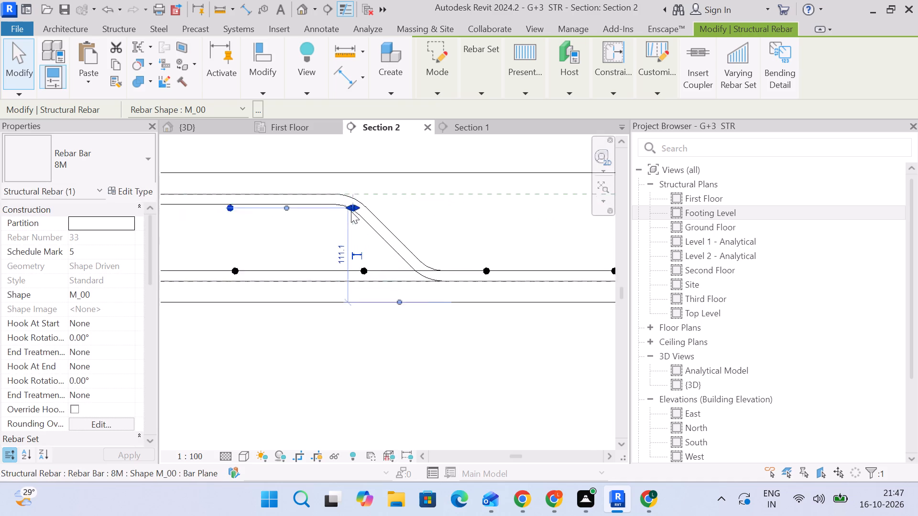
scroll(351, 211, up, 1)
middle_drag(351, 211, 446, 202)
drag(445, 198, 433, 201)
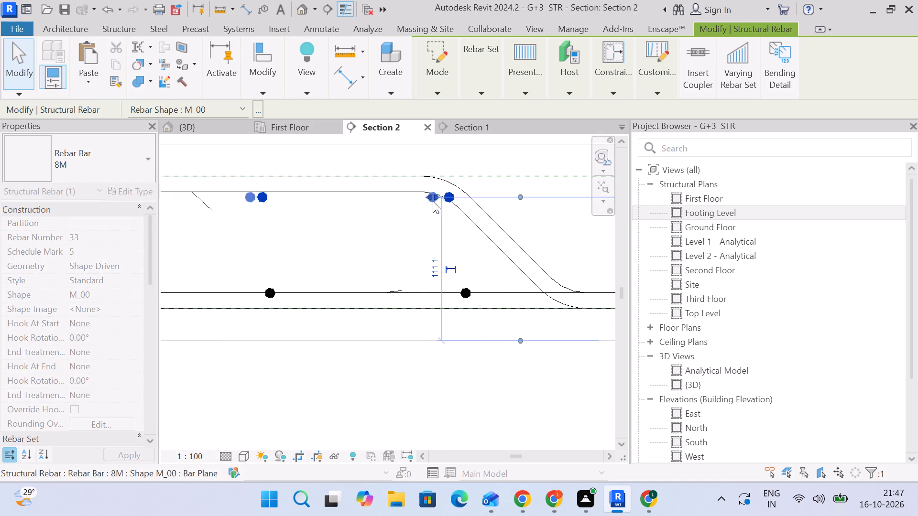
Change the shortened top bar set's type to 12M and clear the selection.
scroll(390, 229, down, 11)
middle_drag(307, 251, 401, 251)
scroll(347, 232, up, 4)
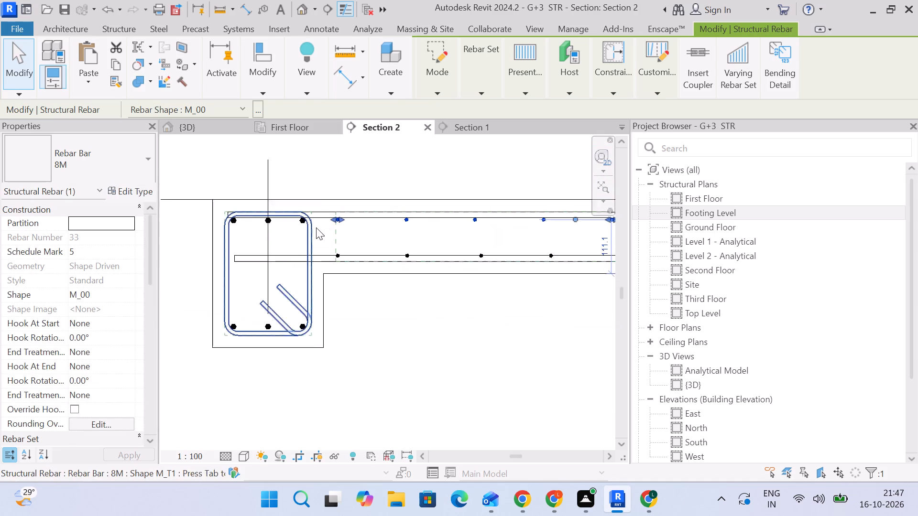
scroll(367, 226, down, 1)
scroll(367, 226, up, 4)
click(124, 160)
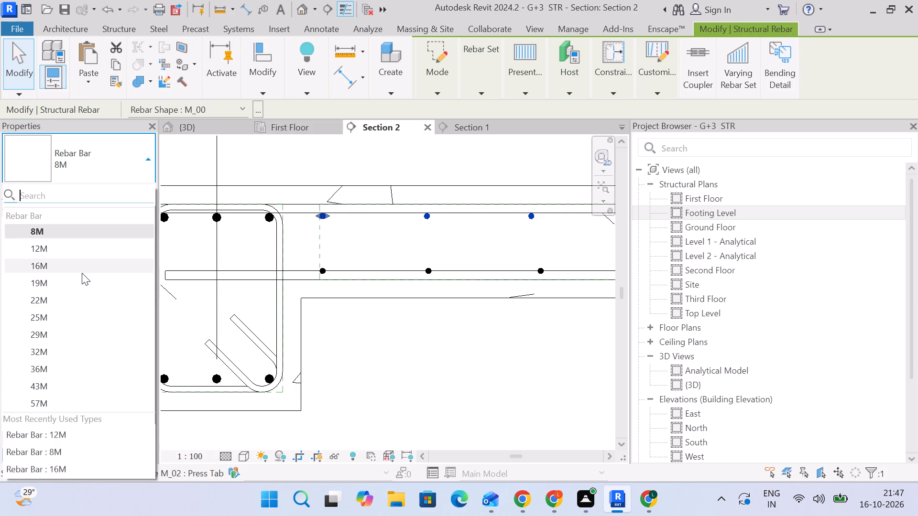
click(76, 245)
scroll(443, 244, down, 5)
middle_drag(504, 270, 489, 278)
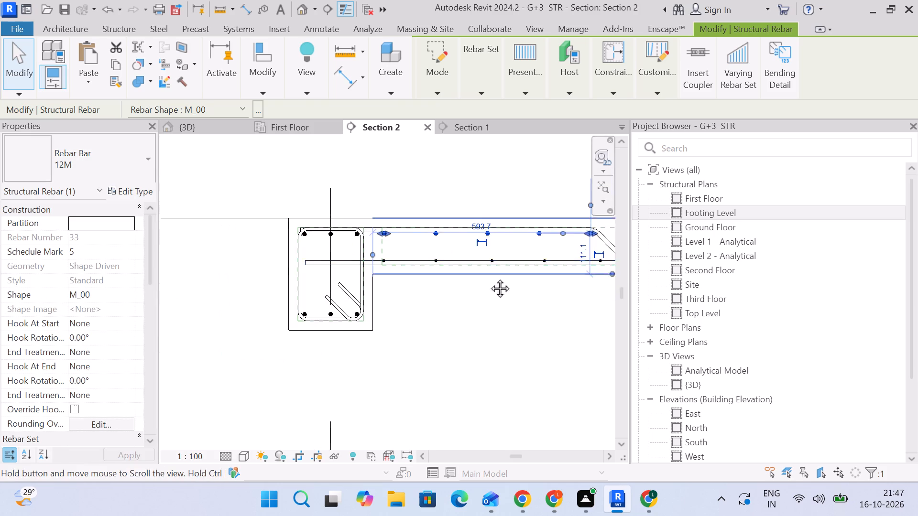
middle_drag(489, 278, 419, 269)
middle_drag(436, 291, 386, 260)
click(385, 259)
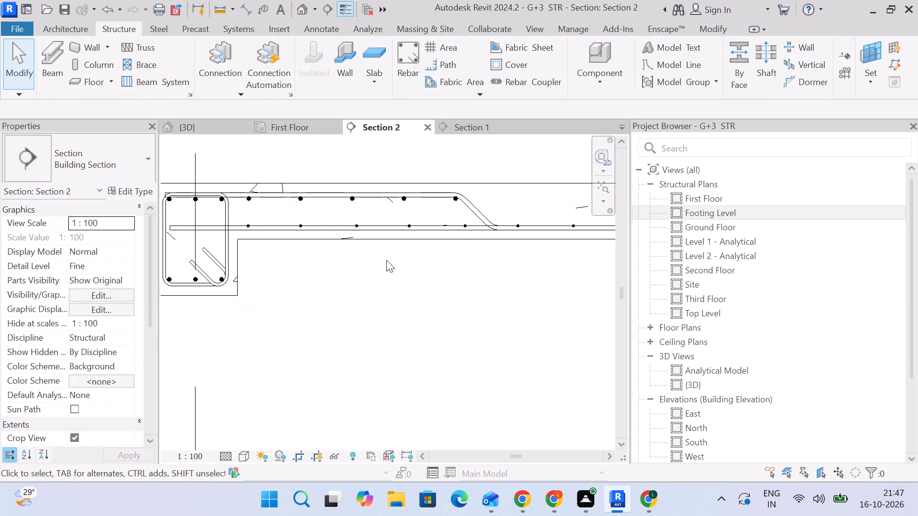
Change both 8M bottom distribution bar sets beside the beam in Section 2 to type 12M.
scroll(264, 230, up, 8)
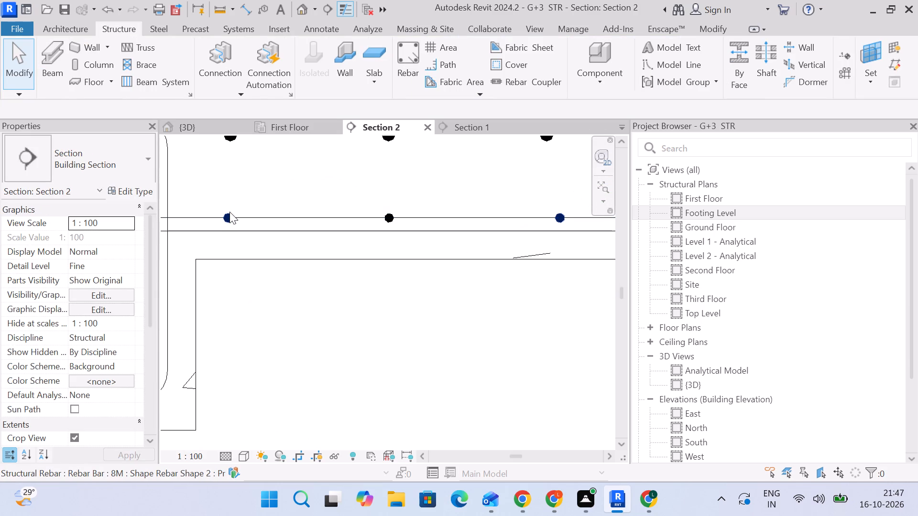
click(229, 212)
click(135, 178)
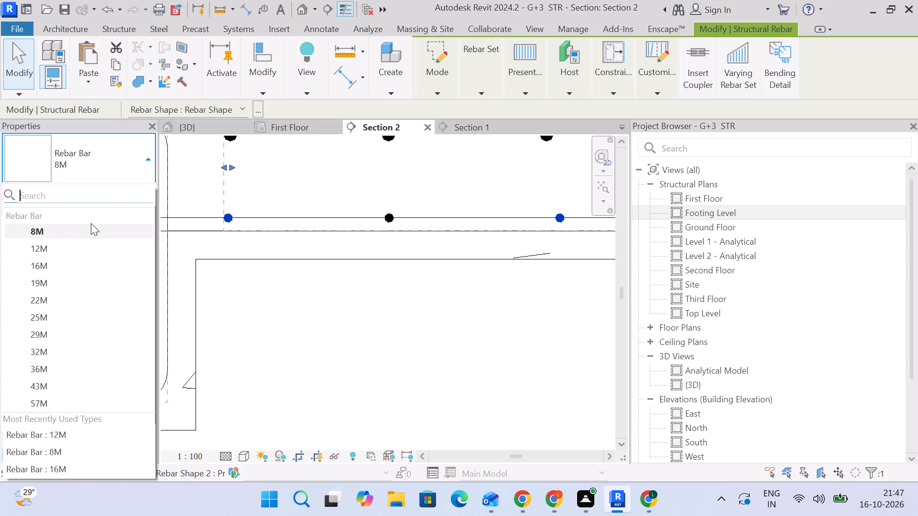
click(63, 249)
click(317, 301)
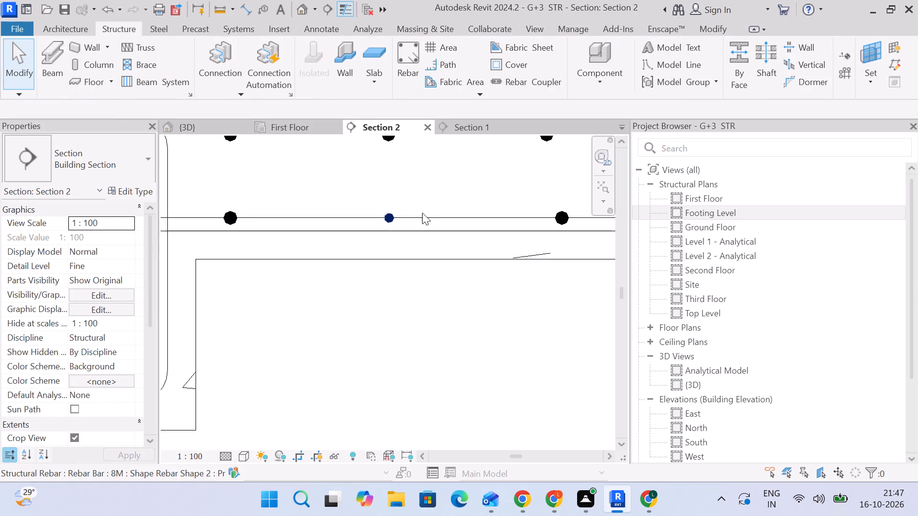
click(384, 213)
click(107, 158)
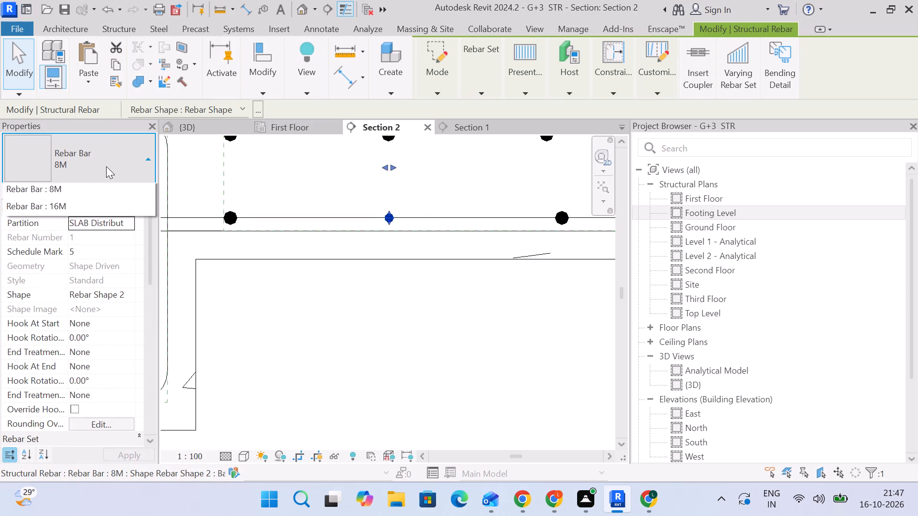
click(93, 248)
click(399, 305)
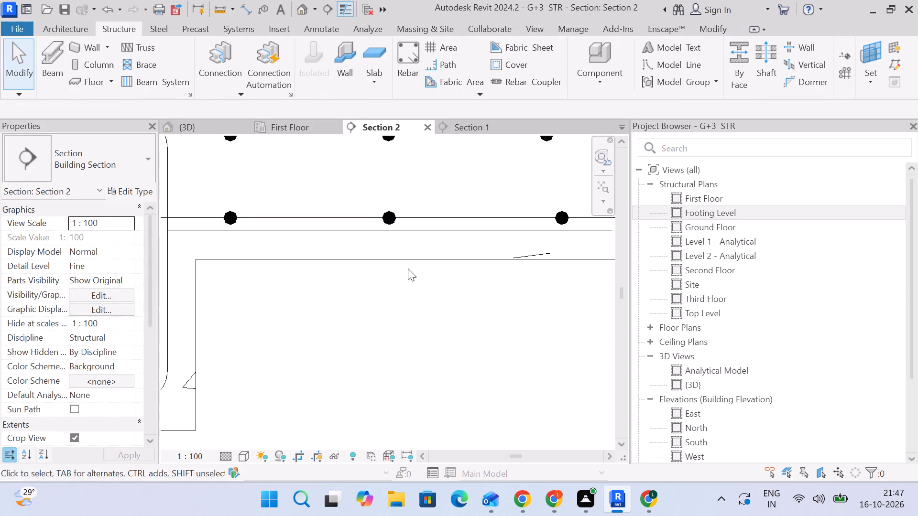
Check the bar types of the slab's main, cranked and distribution bars along Section 2.
click(427, 233)
scroll(423, 239, down, 5)
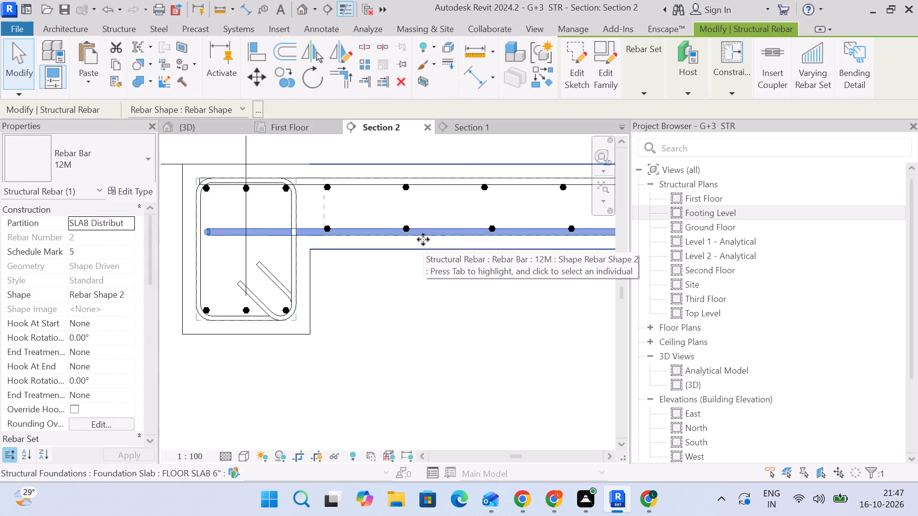
scroll(423, 239, down, 5)
middle_drag(471, 258, 315, 242)
scroll(315, 242, up, 1)
click(436, 239)
scroll(444, 241, down, 5)
middle_drag(460, 248, 340, 258)
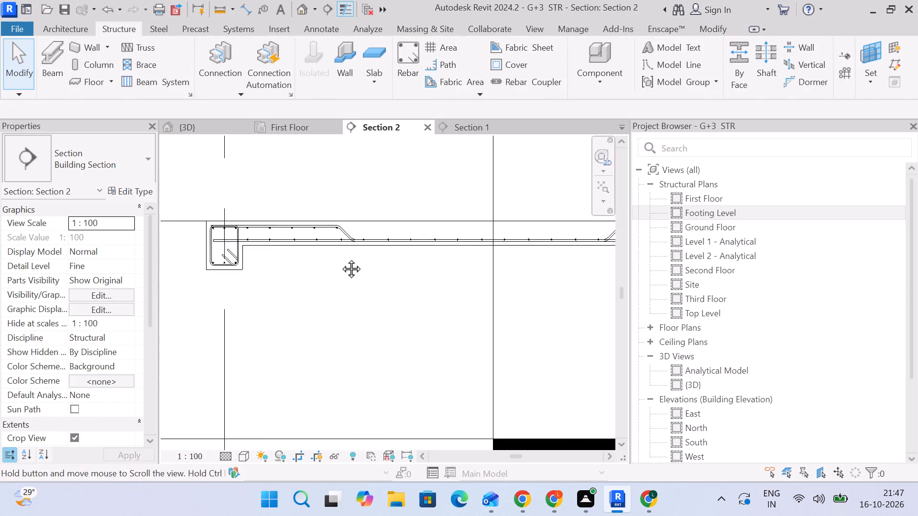
middle_drag(340, 258, 324, 258)
scroll(545, 250, up, 1)
middle_drag(545, 250, 414, 268)
scroll(423, 255, up, 4)
click(427, 248)
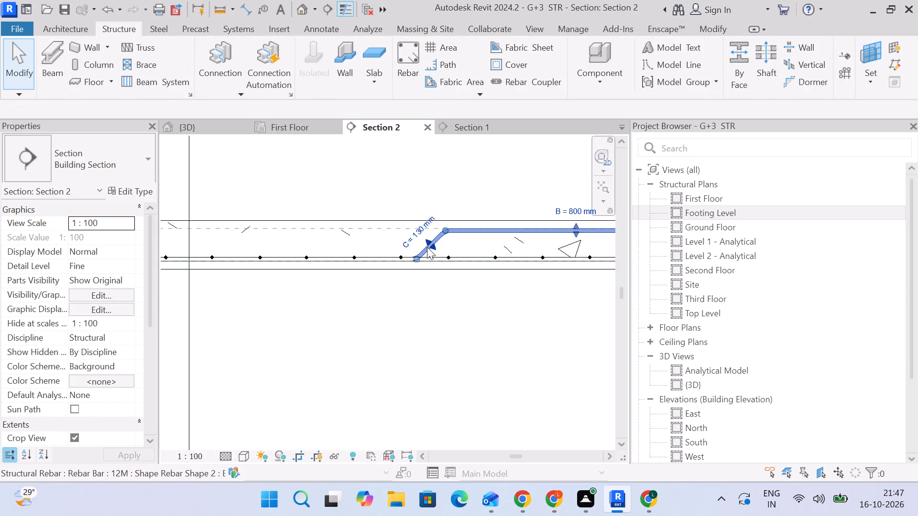
click(451, 289)
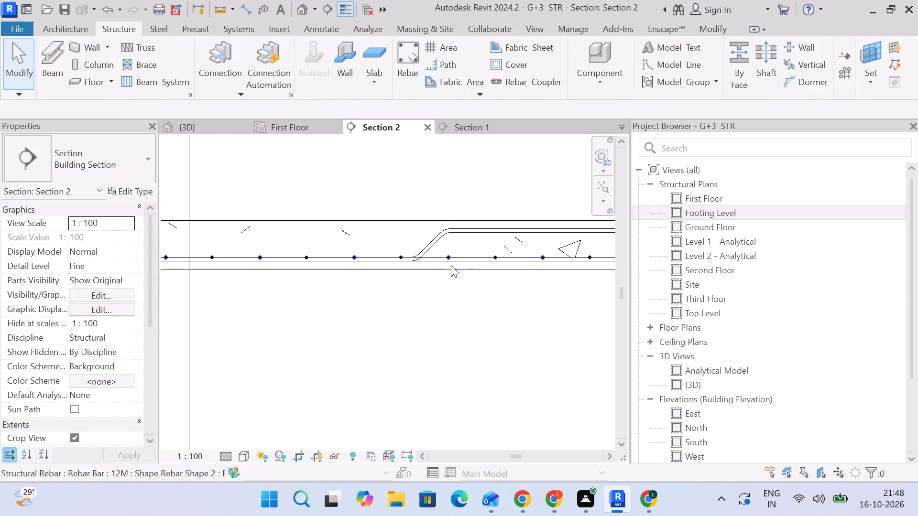
click(451, 265)
click(457, 295)
key(a)
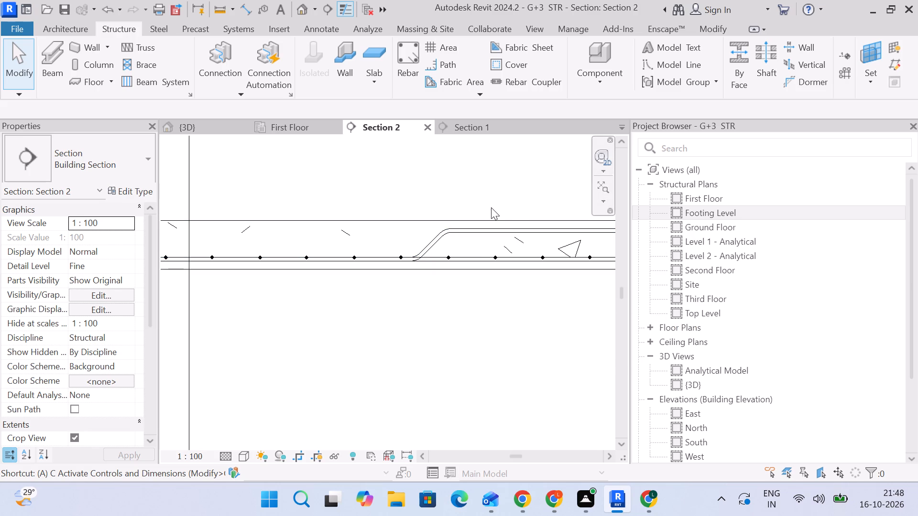
scroll(478, 178, down, 7)
Examine the types of the slab's bottom bars in Section 1, from the cranked bend back to the supporting beam.
click(470, 128)
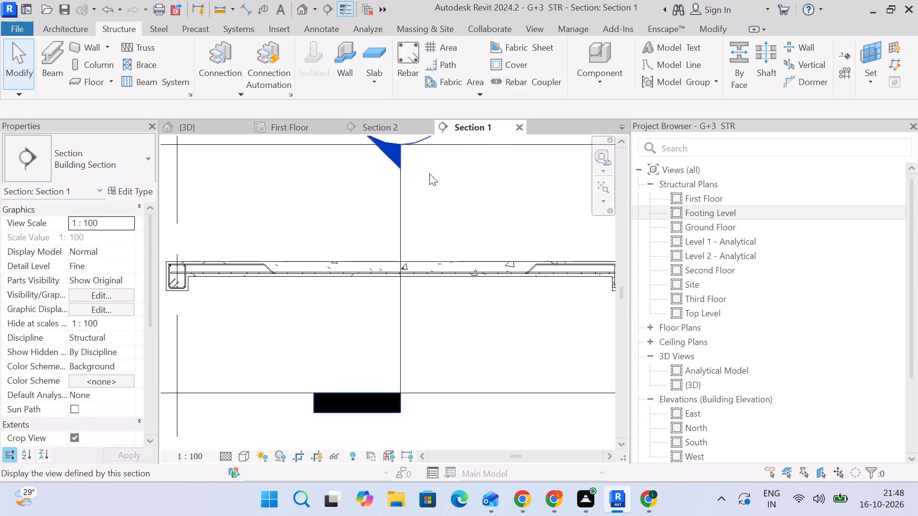
scroll(275, 274, up, 4)
scroll(222, 277, up, 8)
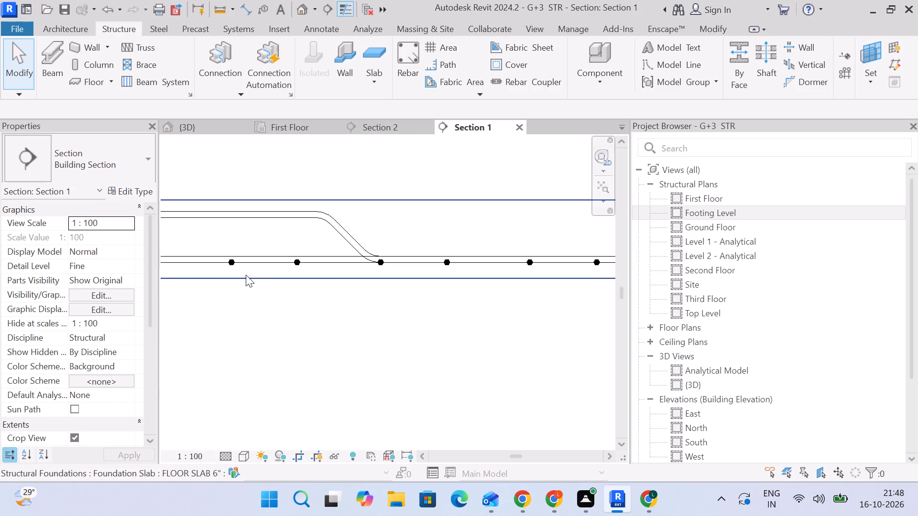
click(300, 266)
middle_drag(320, 272, 447, 226)
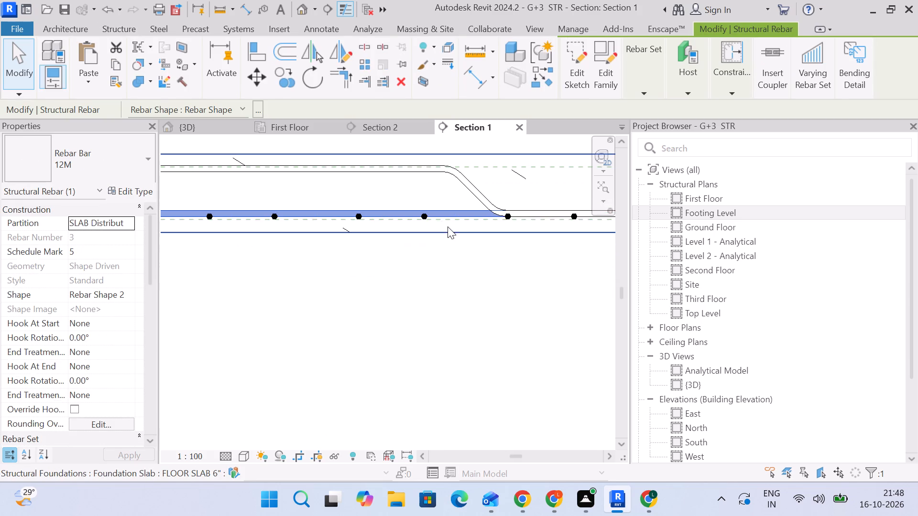
click(370, 304)
scroll(217, 232, up, 4)
scroll(259, 231, down, 4)
scroll(292, 231, up, 2)
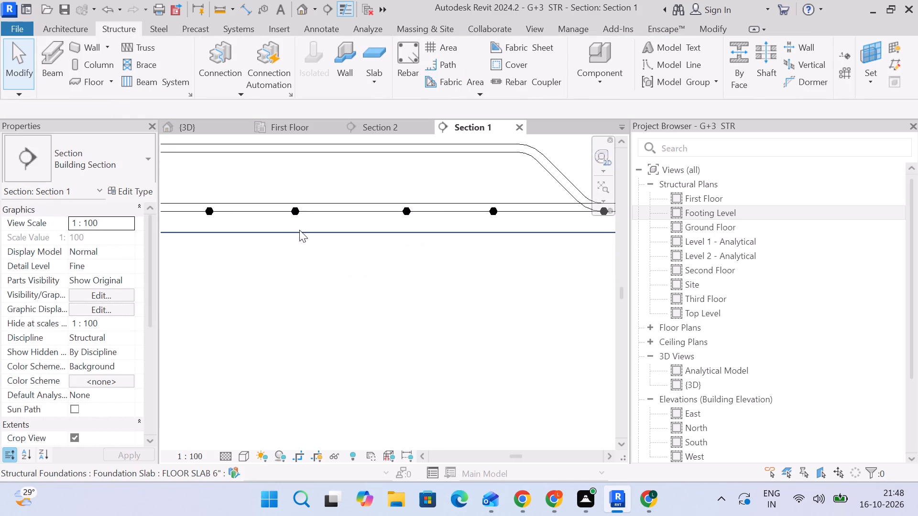
middle_drag(317, 235, 456, 240)
scroll(208, 235, up, 1)
scroll(208, 235, down, 5)
middle_drag(216, 236, 474, 241)
scroll(473, 242, up, 5)
scroll(424, 230, up, 4)
click(382, 206)
scroll(415, 225, down, 4)
middle_drag(419, 228, 331, 229)
click(397, 311)
click(410, 222)
click(406, 285)
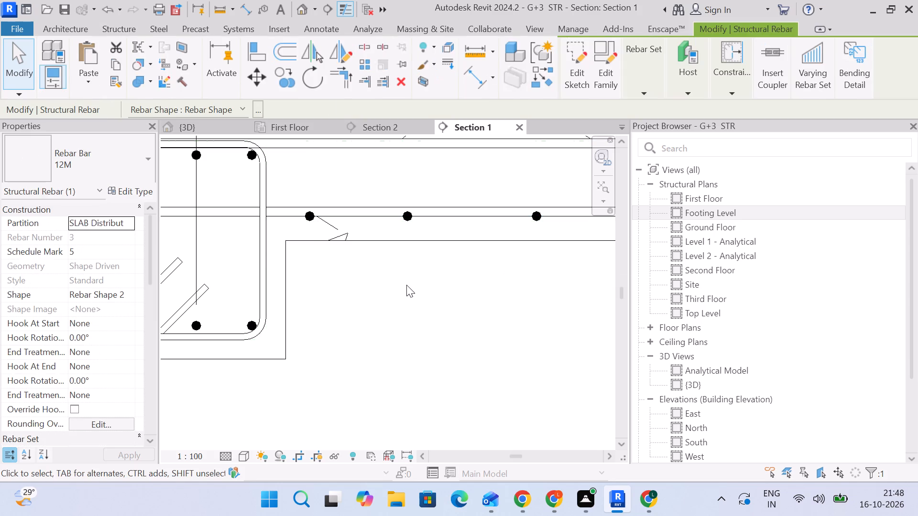
click(312, 226)
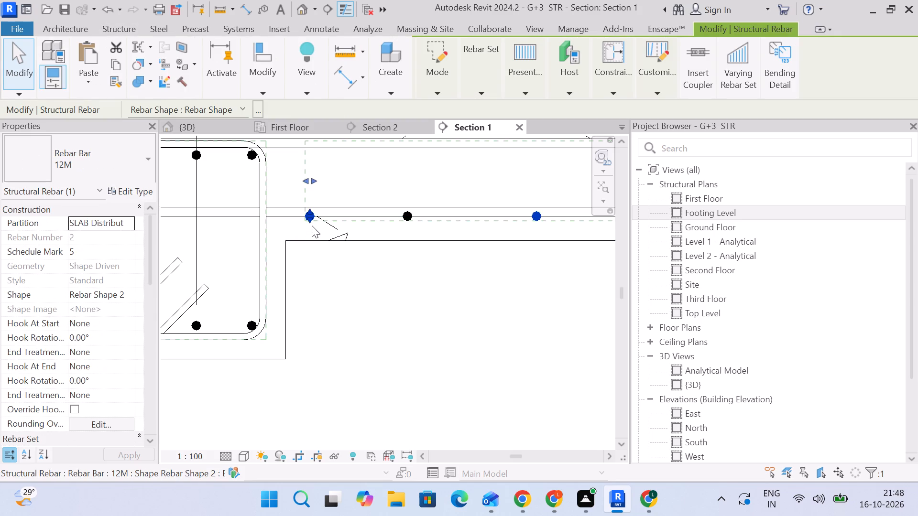
scroll(312, 226, down, 5)
click(400, 334)
middle_drag(406, 258, 369, 302)
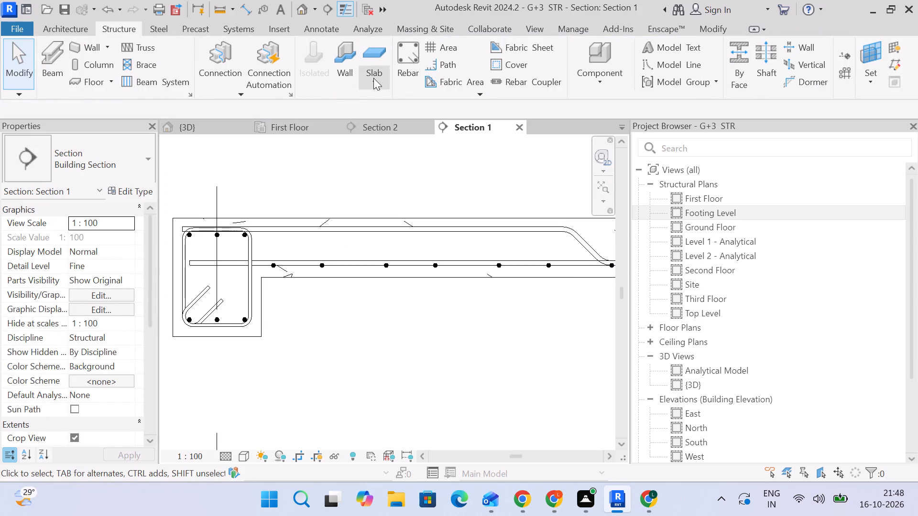
Place a straight 8M bar of shape M_00 under the cranked bar's raised end in Section 1, about 29 mm from the beam face.
click(402, 68)
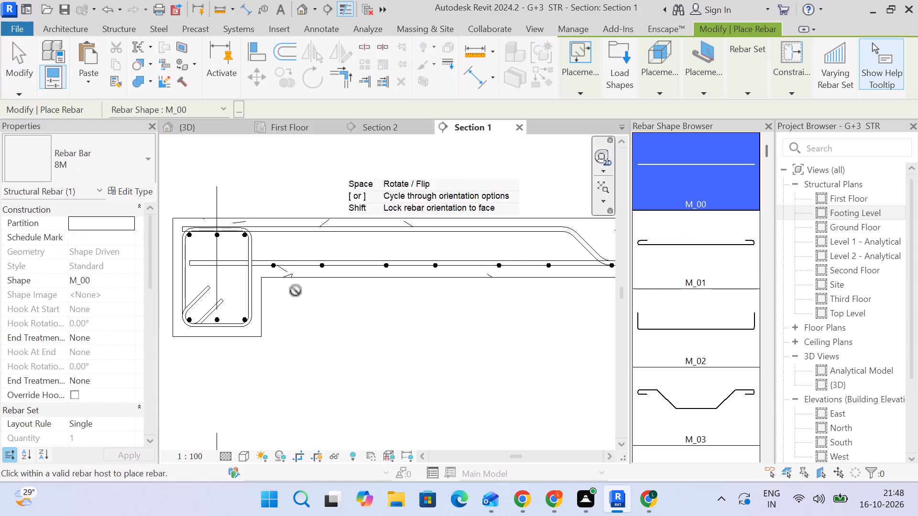
scroll(272, 234, up, 5)
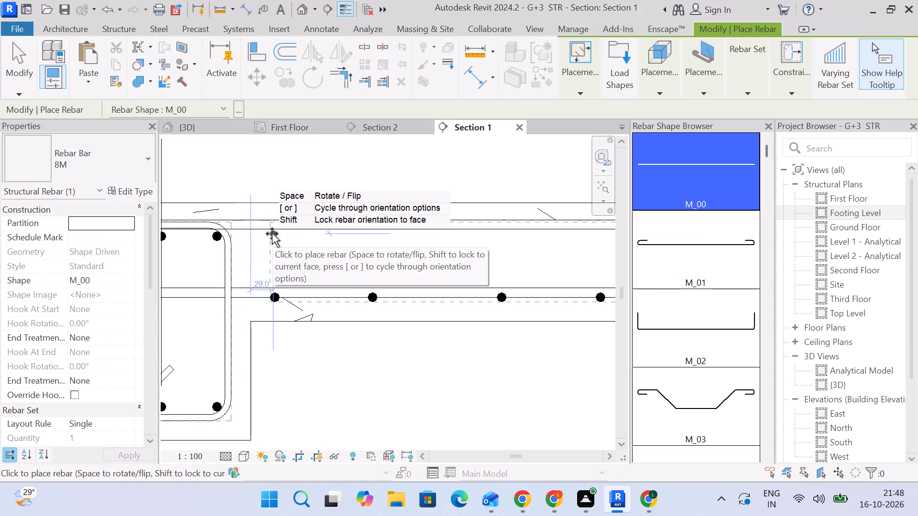
scroll(272, 234, up, 1)
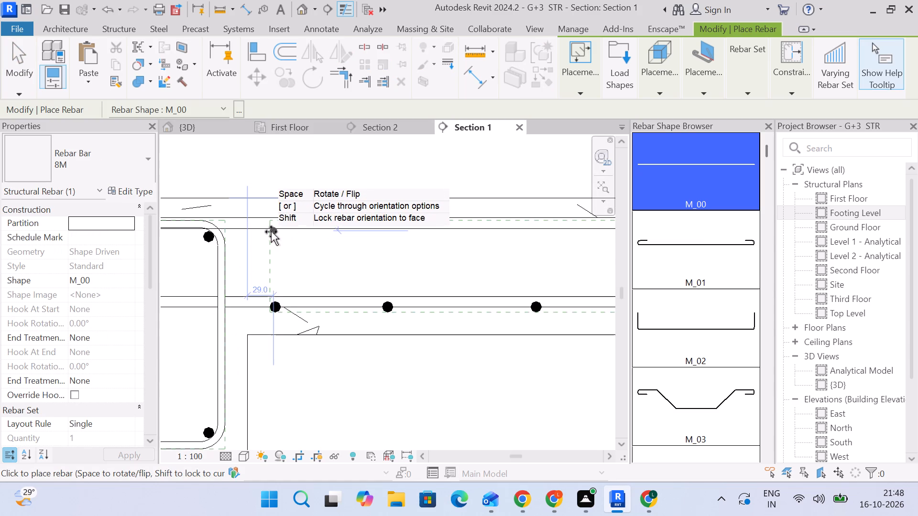
click(271, 232)
click(15, 83)
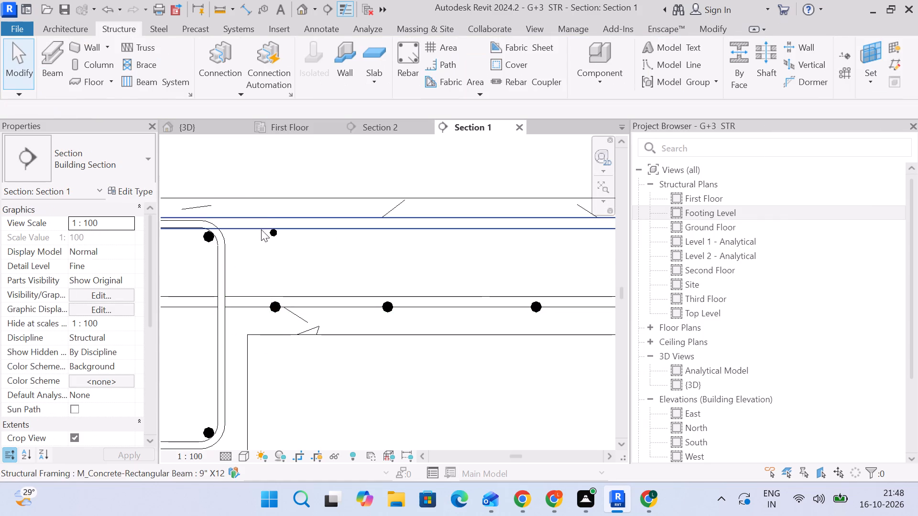
Change the new top bar beside the beam to type 12M.
click(270, 232)
click(97, 157)
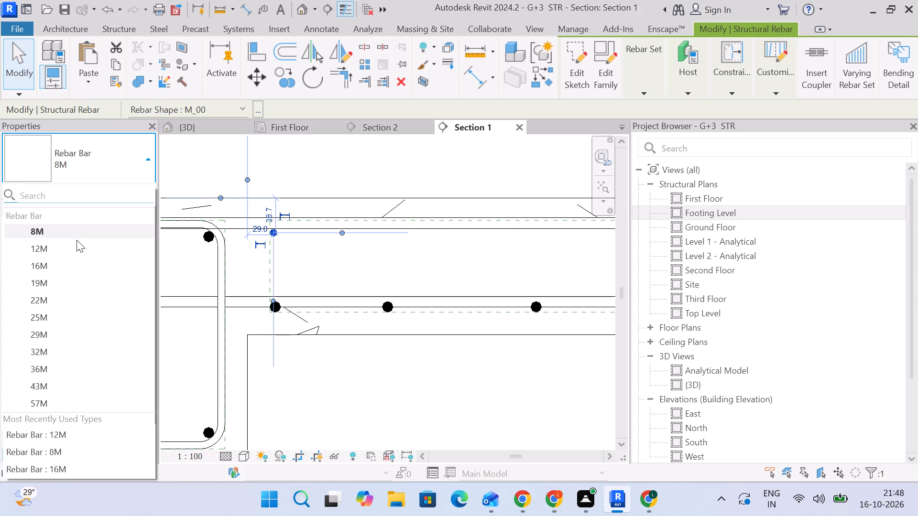
click(76, 240)
click(94, 163)
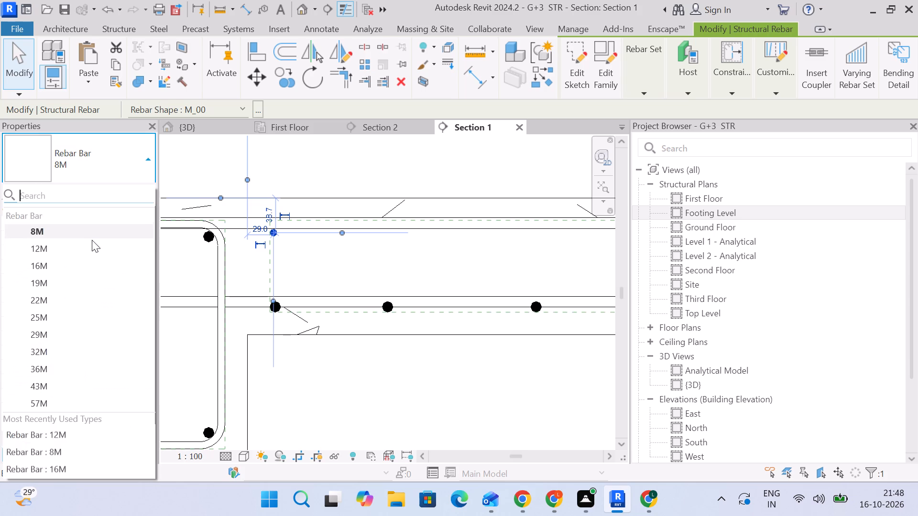
click(92, 246)
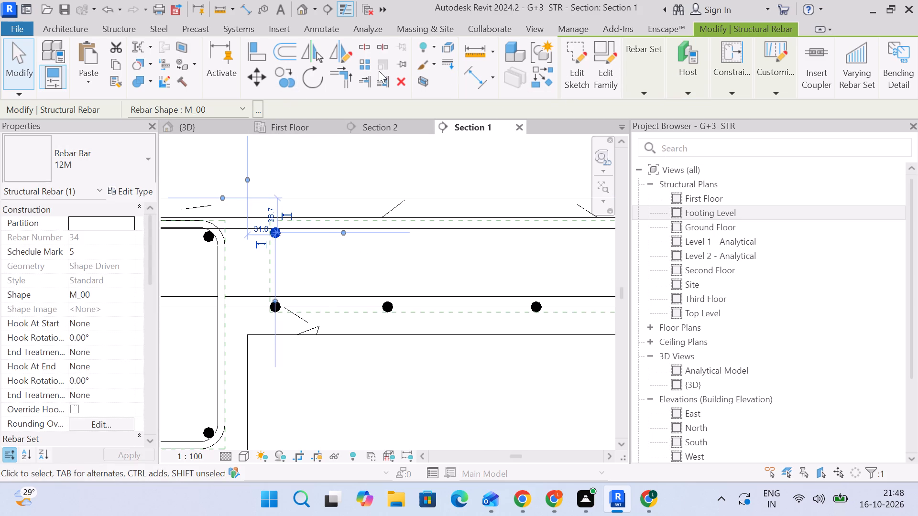
Set the 12M top bar's layout to Maximum Spacing at 150 mm.
click(652, 87)
click(678, 114)
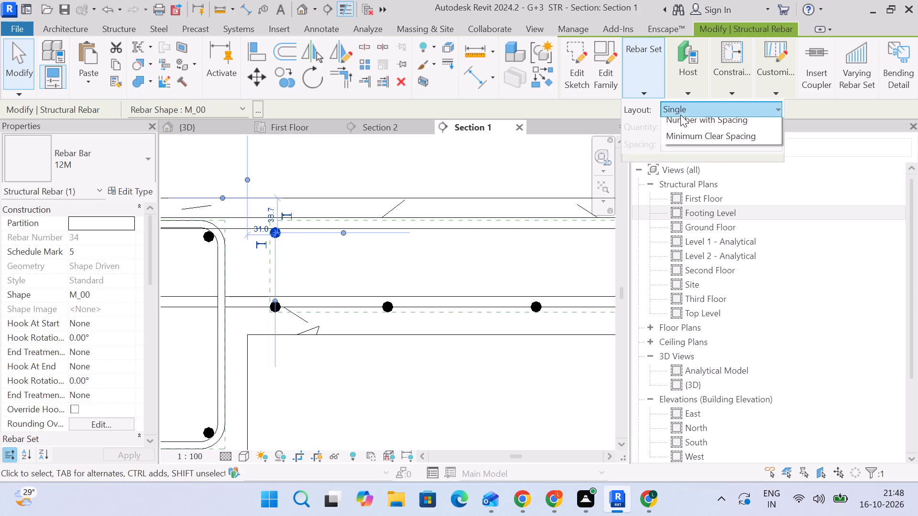
click(689, 142)
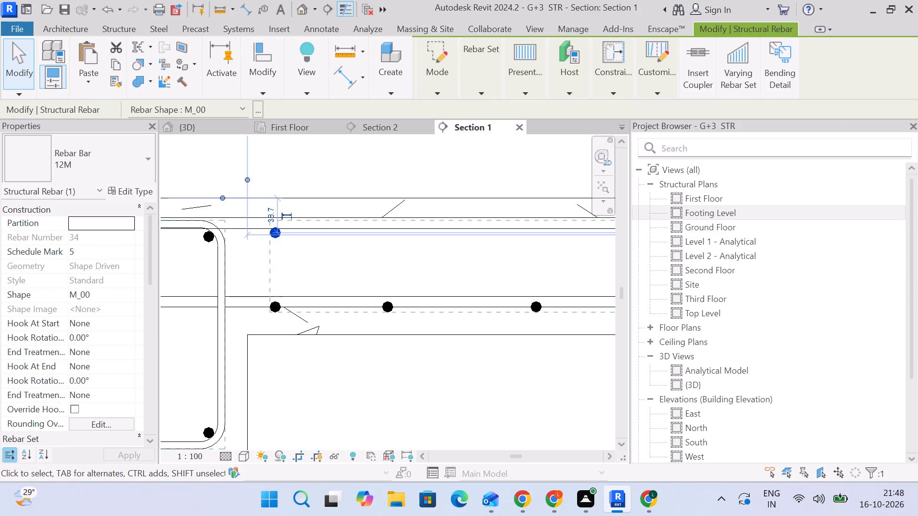
click(489, 90)
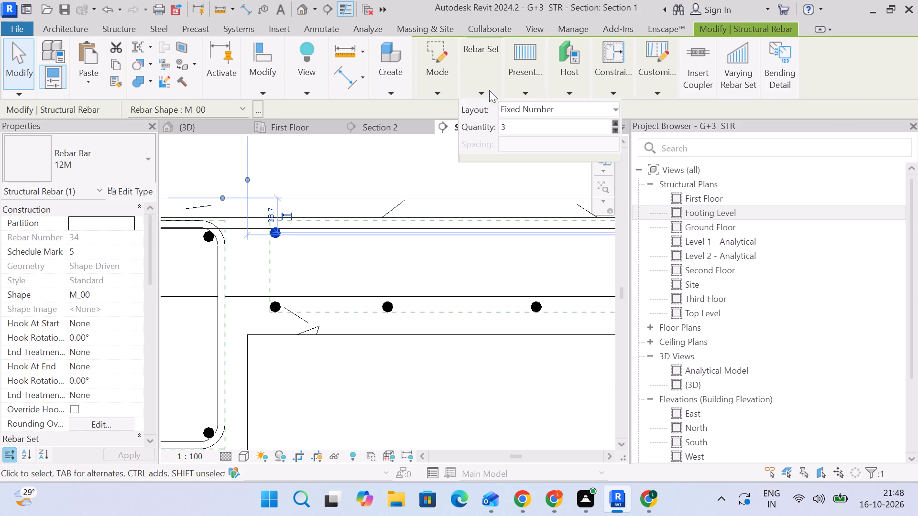
click(535, 112)
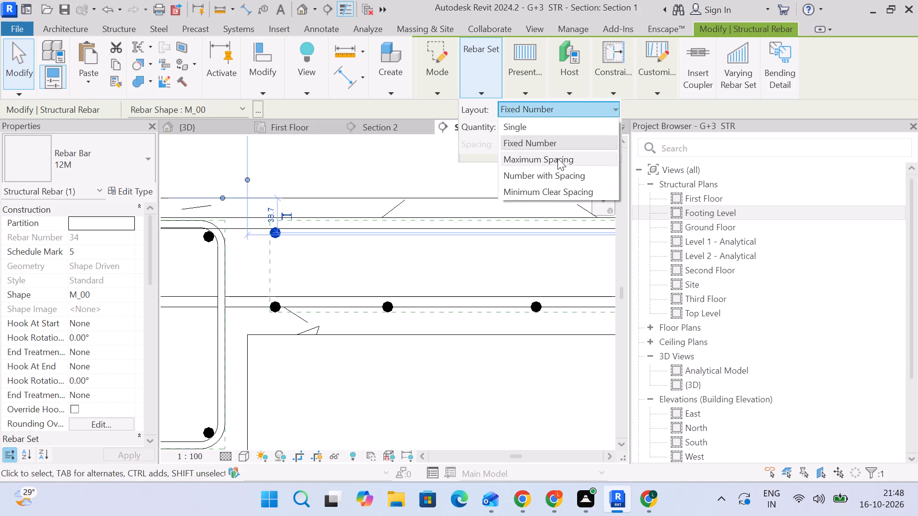
click(557, 158)
click(569, 149)
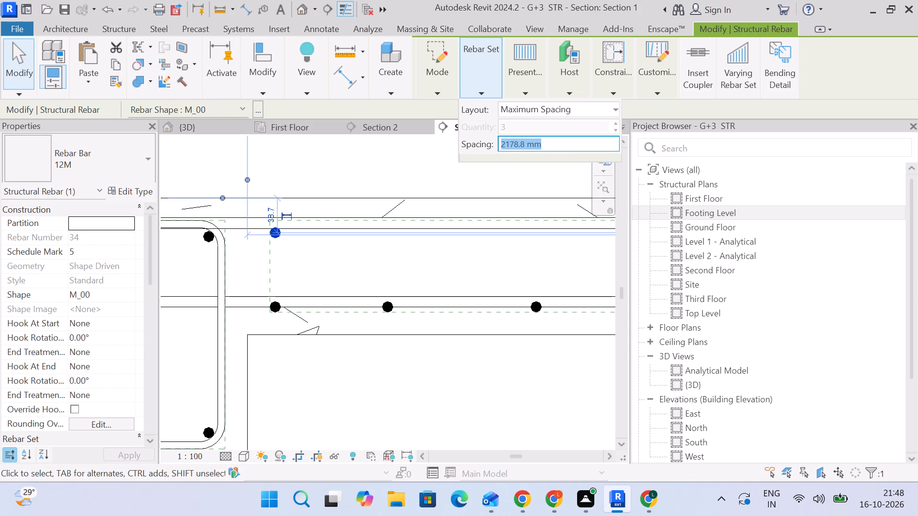
key(1)
key(5)
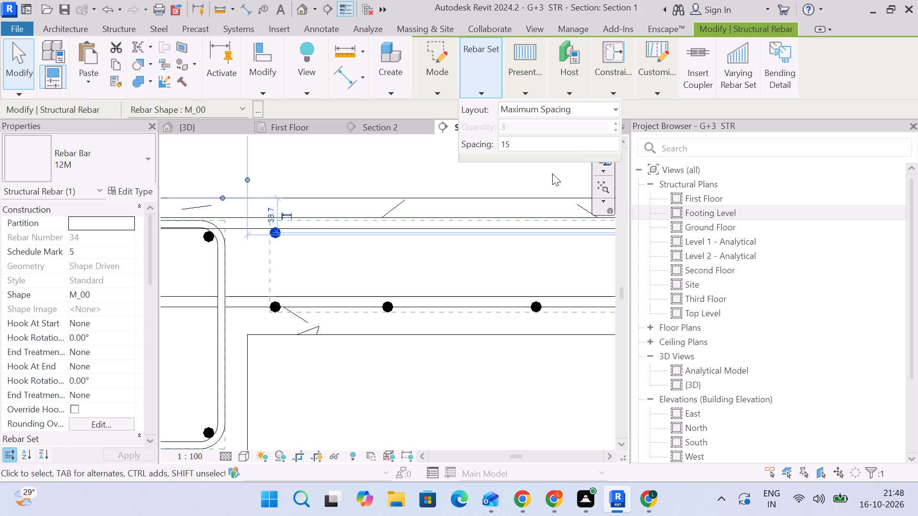
click(492, 95)
click(548, 140)
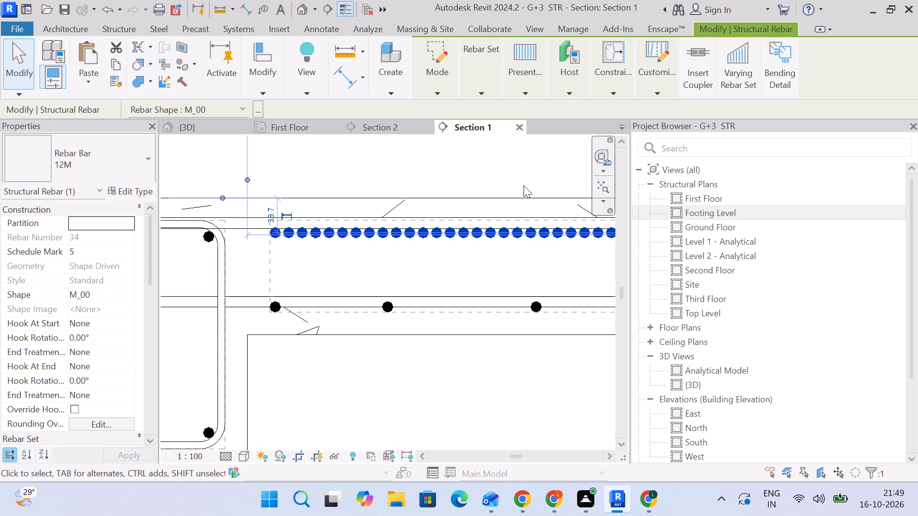
click(479, 85)
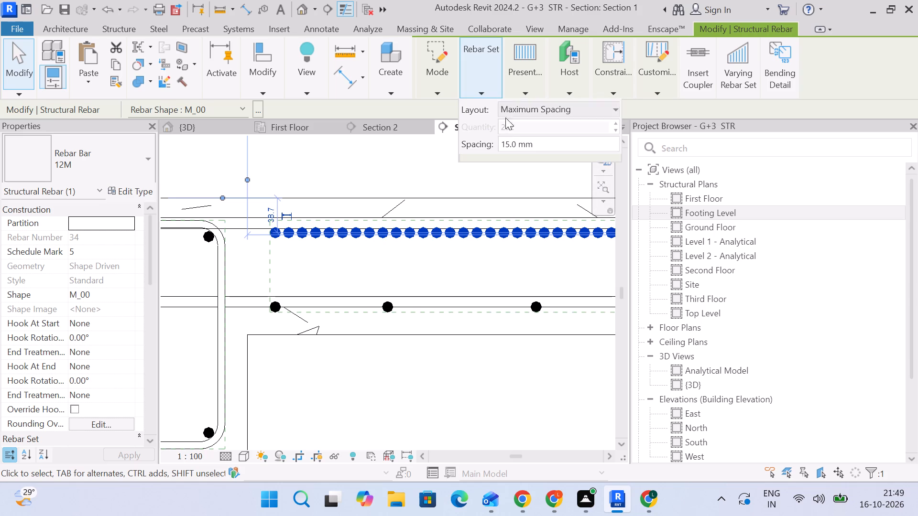
click(538, 143)
text(150)
key(Return)
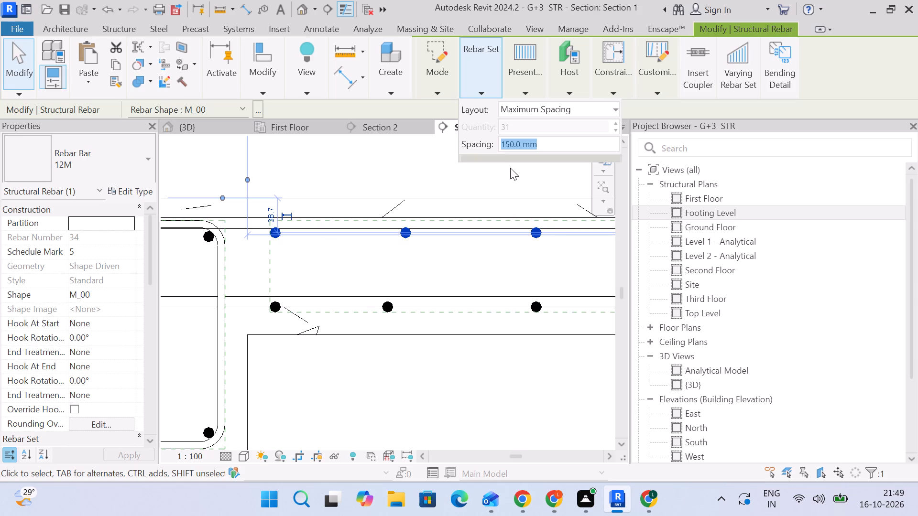
Shorten the 12M top bar set in Section 1 so it runs only from the first beam to the nearby cranked bar's bend.
scroll(440, 270, down, 10)
middle_drag(483, 282, 361, 232)
scroll(375, 221, down, 3)
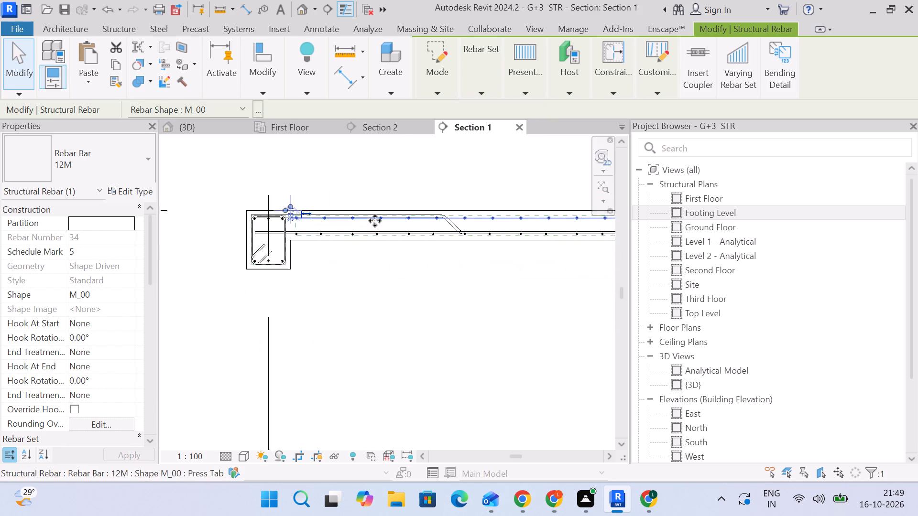
scroll(375, 221, down, 2)
middle_drag(497, 230, 448, 241)
middle_drag(532, 243, 401, 247)
scroll(402, 247, up, 1)
middle_drag(487, 245, 382, 245)
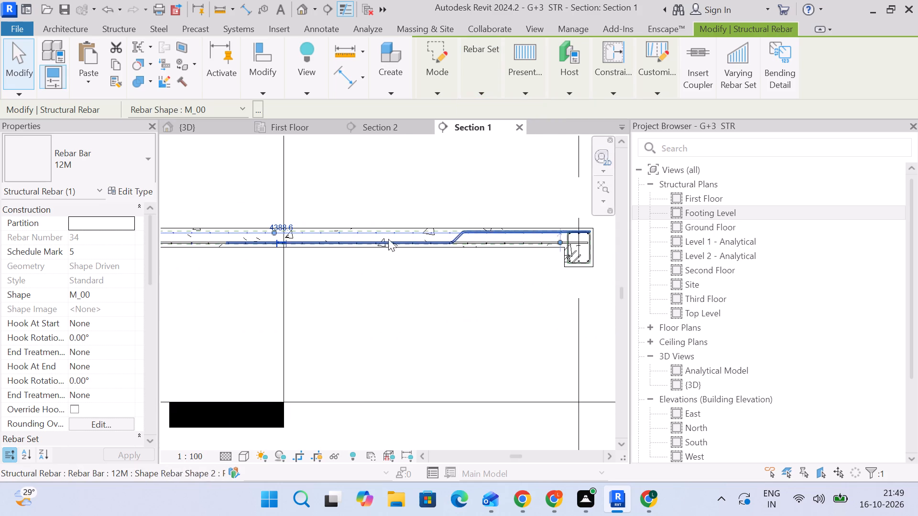
scroll(572, 229, up, 4)
middle_drag(572, 229, 470, 208)
click(546, 256)
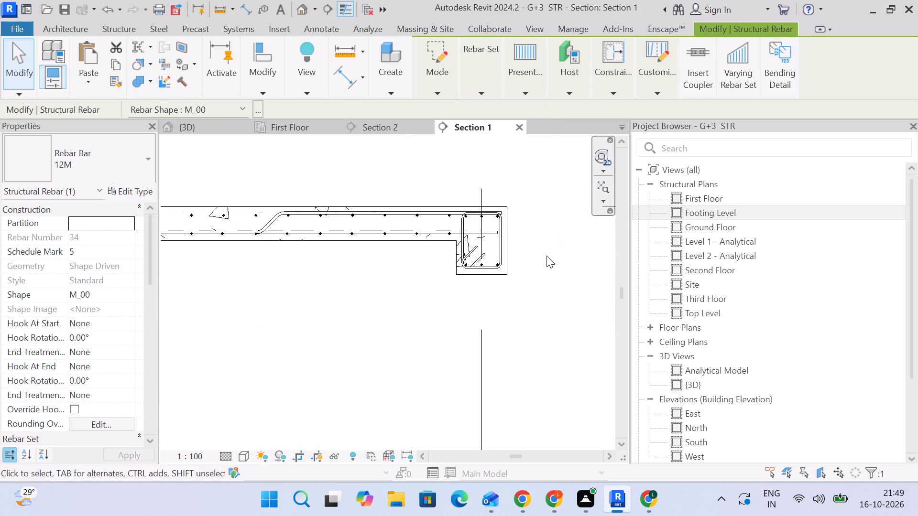
scroll(440, 218, up, 4)
click(458, 219)
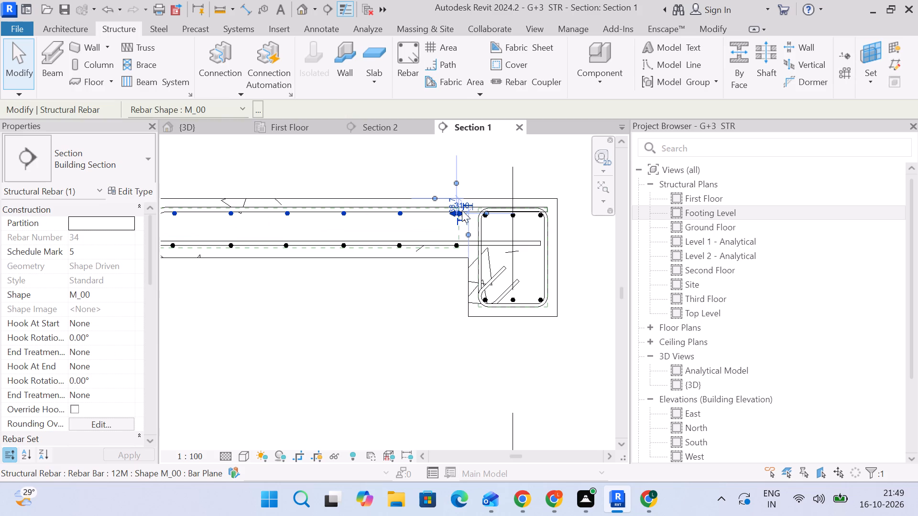
drag(454, 213, 225, 231)
scroll(239, 261, down, 4)
middle_drag(240, 269, 495, 272)
drag(485, 238, 299, 253)
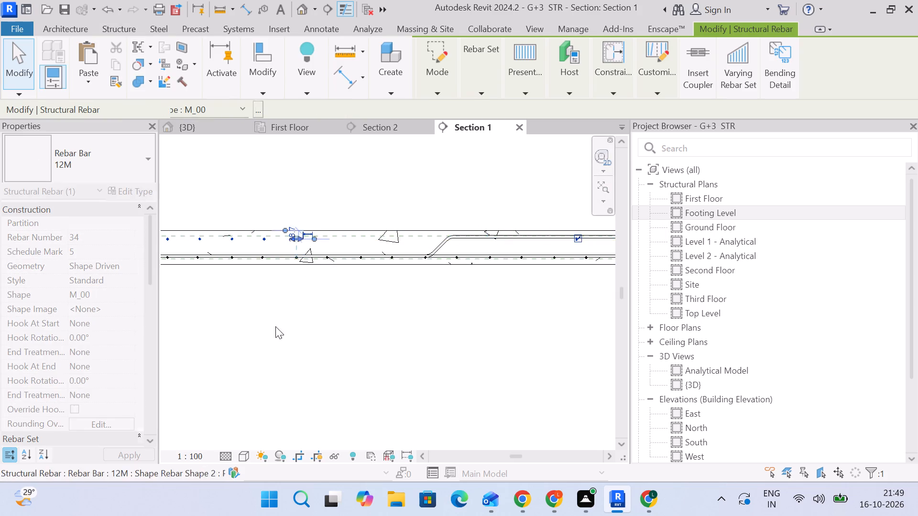
scroll(275, 326, up, 1)
middle_drag(275, 326, 590, 304)
scroll(568, 304, down, 4)
middle_drag(559, 308, 481, 311)
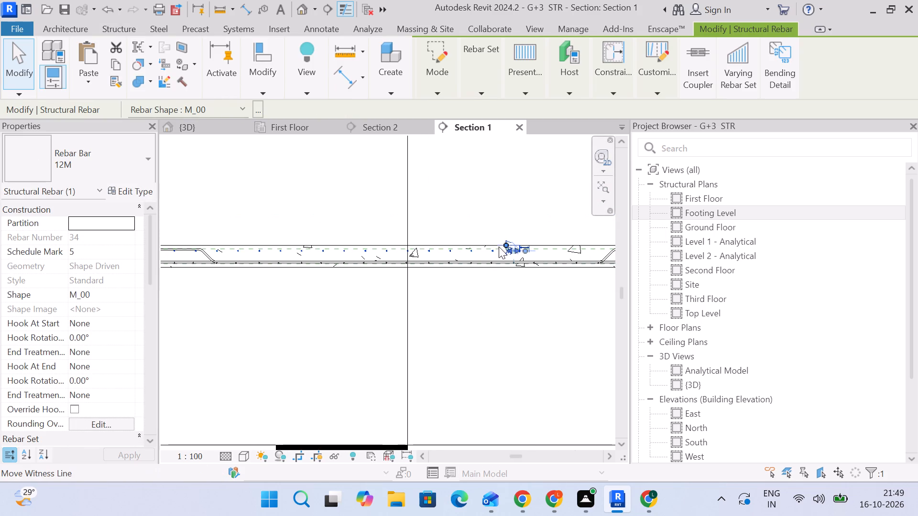
drag(512, 249, 229, 254)
scroll(222, 285, up, 4)
middle_drag(222, 289, 555, 301)
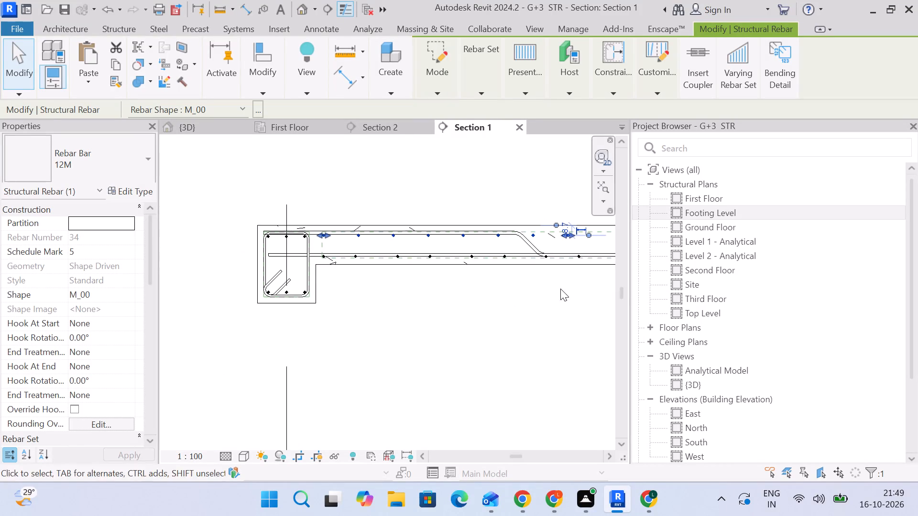
scroll(567, 247, up, 4)
drag(567, 229, 477, 242)
scroll(416, 278, down, 4)
middle_drag(404, 290, 444, 247)
scroll(398, 241, up, 2)
scroll(328, 225, down, 2)
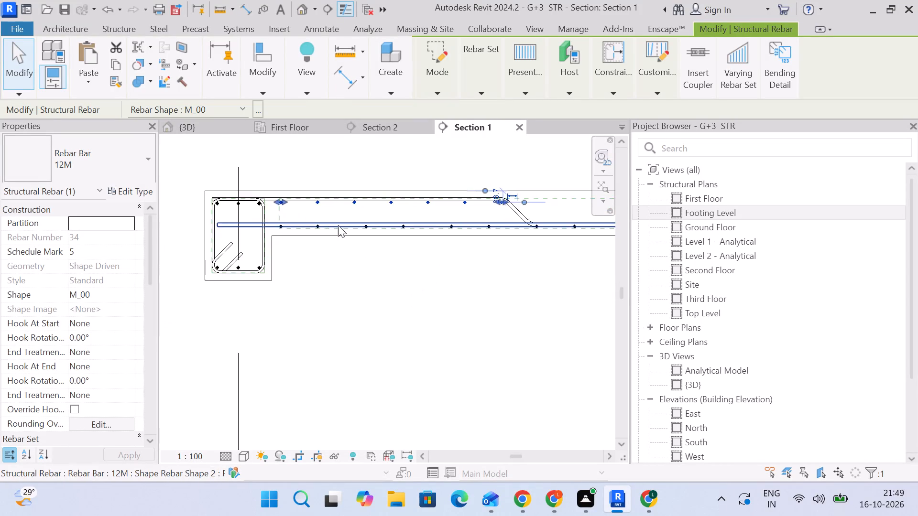
Mirror a copy of the shortened 12M top bar set to the opposite cranked end about a drawn vertical axis at the slab's midpoint.
middle_drag(406, 236, 351, 229)
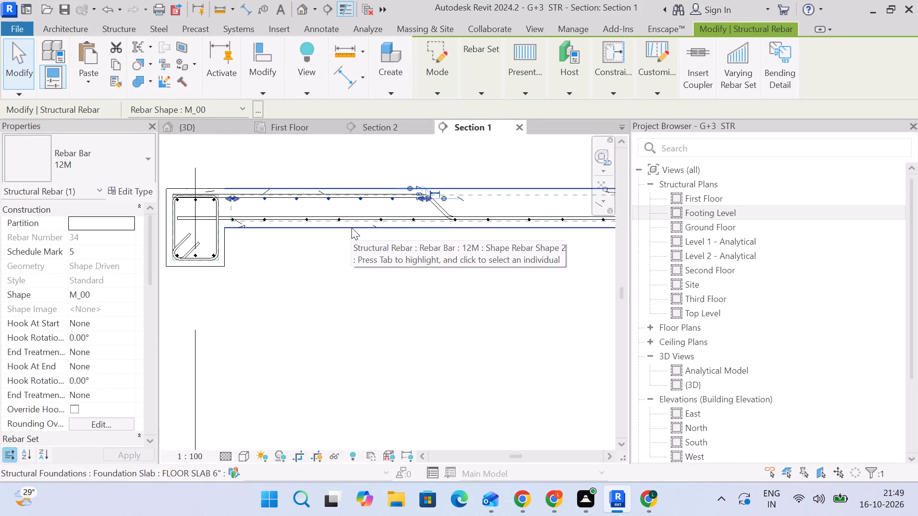
scroll(415, 227, down, 3)
middle_drag(447, 233, 334, 235)
scroll(345, 235, down, 4)
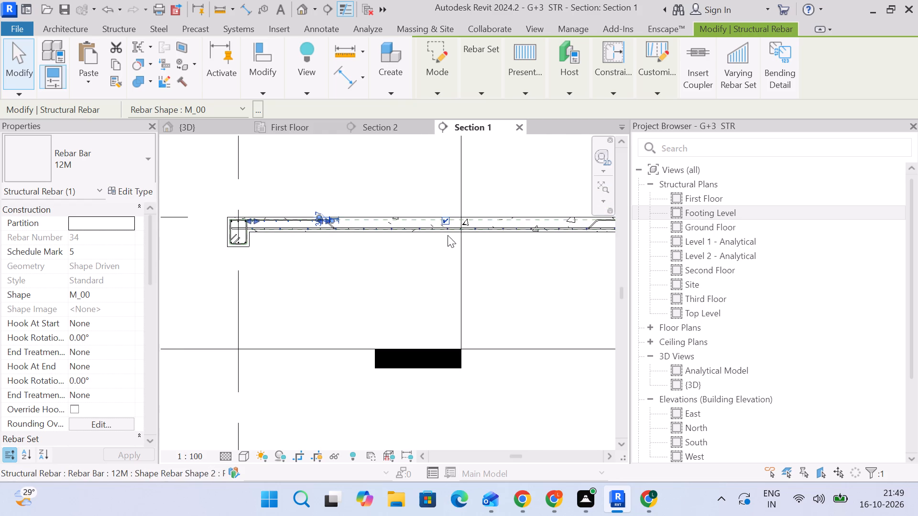
middle_drag(448, 235, 417, 222)
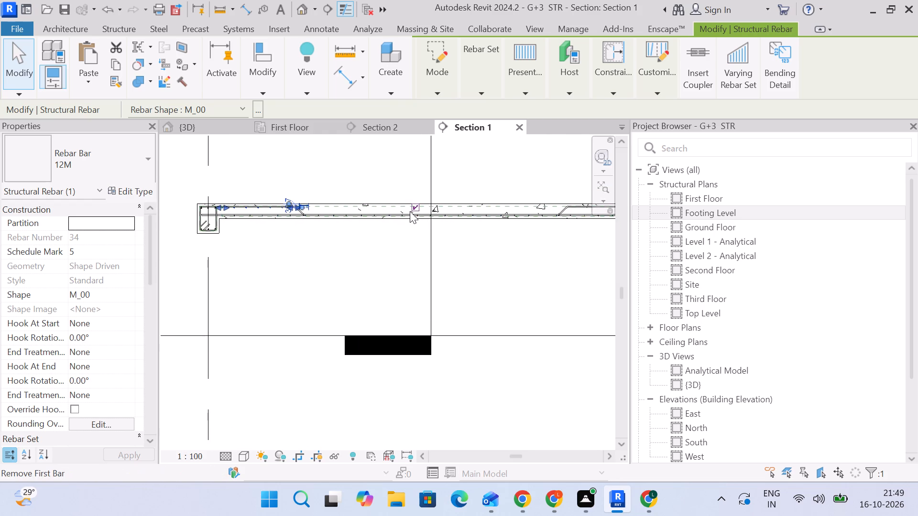
scroll(422, 230, up, 2)
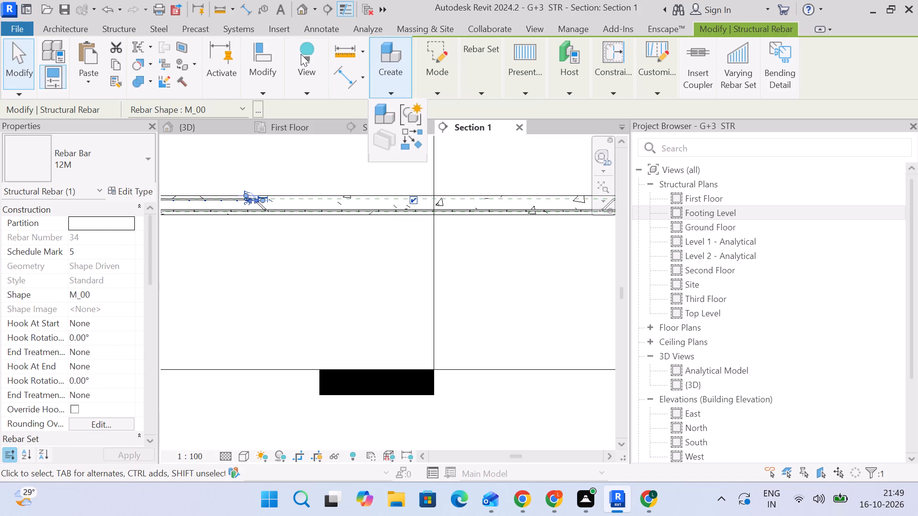
click(262, 88)
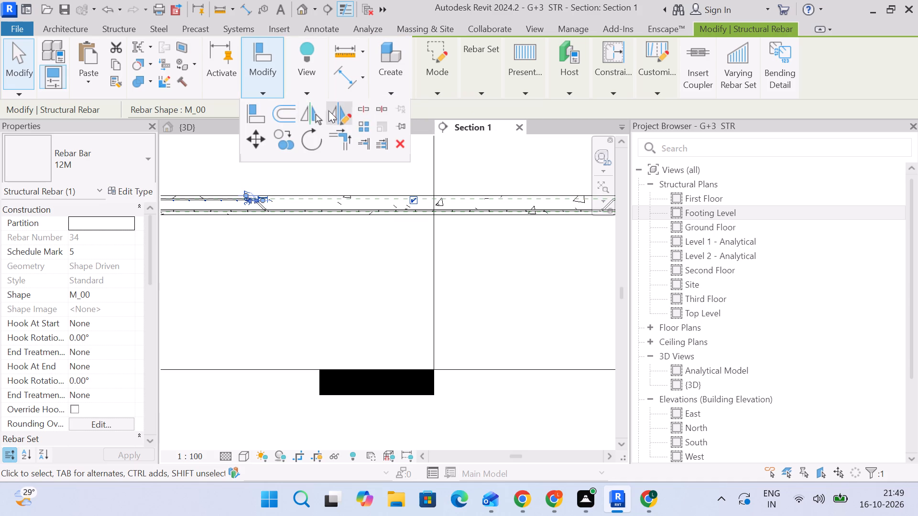
click(336, 111)
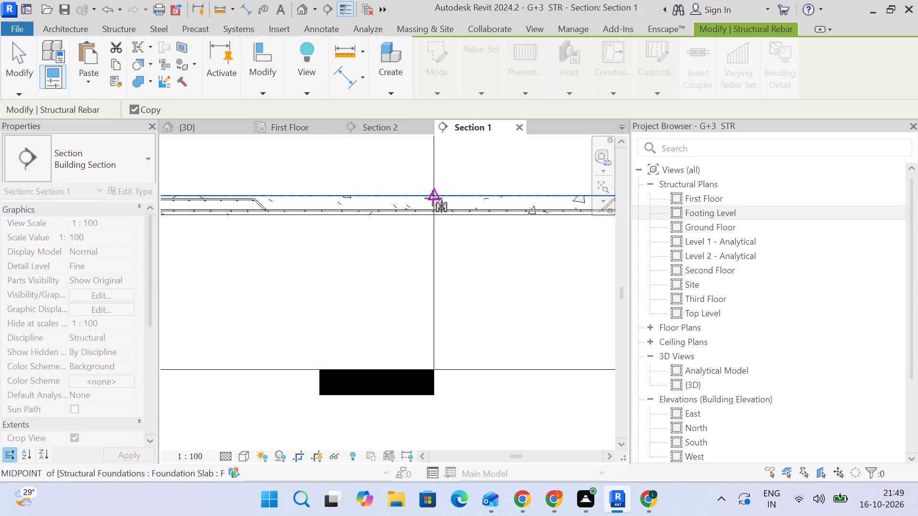
click(435, 198)
click(432, 221)
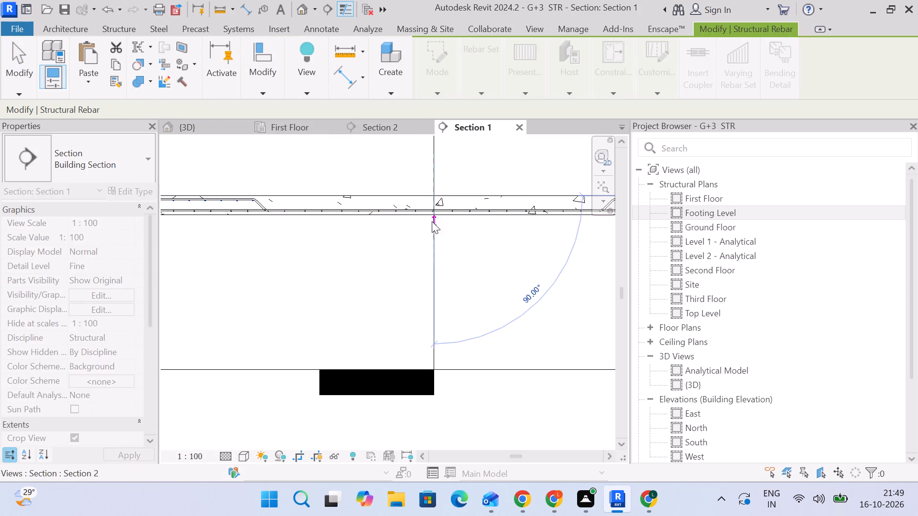
scroll(437, 243, down, 3)
middle_drag(465, 251, 293, 252)
scroll(293, 252, down, 1)
scroll(399, 234, up, 9)
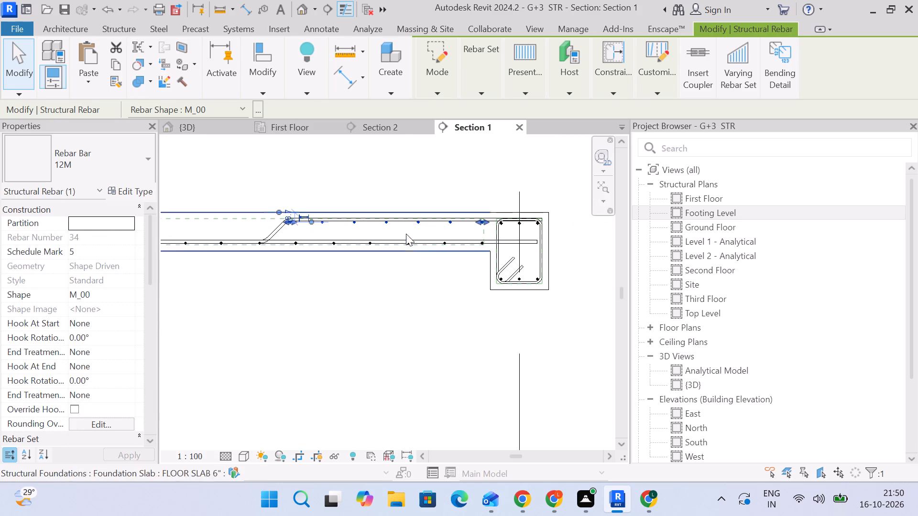
click(30, 55)
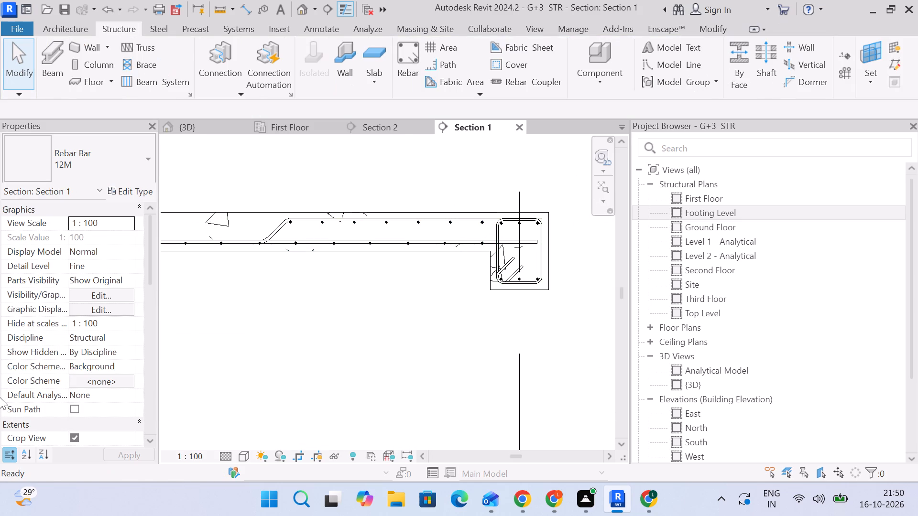
Examine the top bars over both cranked ends across the slab's full span in Section 1.
scroll(360, 319, down, 3)
middle_drag(360, 319, 420, 301)
scroll(416, 307, down, 4)
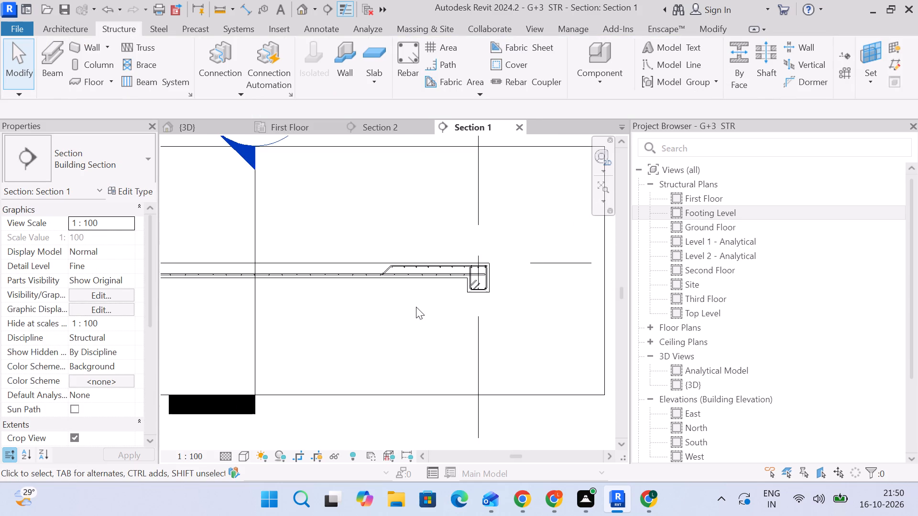
scroll(372, 321, down, 1)
middle_drag(372, 321, 541, 280)
middle_drag(541, 280, 519, 271)
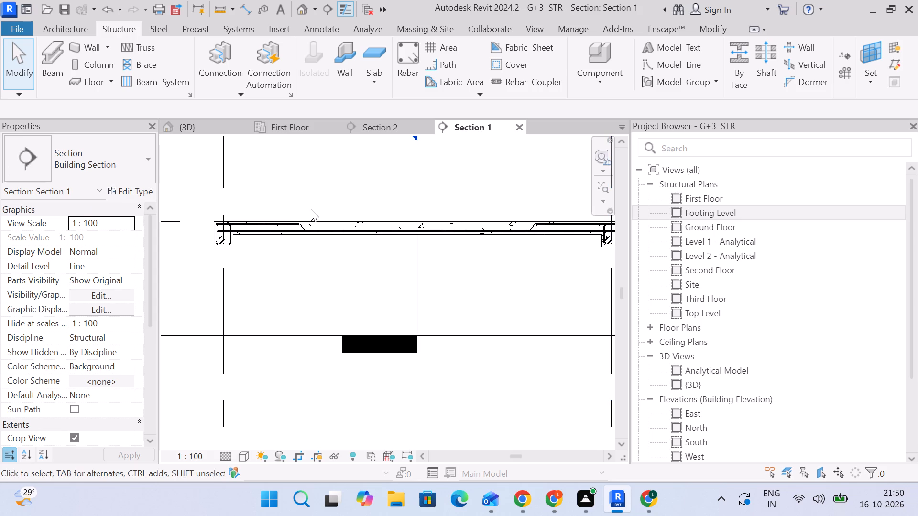
scroll(311, 210, up, 5)
scroll(322, 231, down, 5)
middle_click(361, 253)
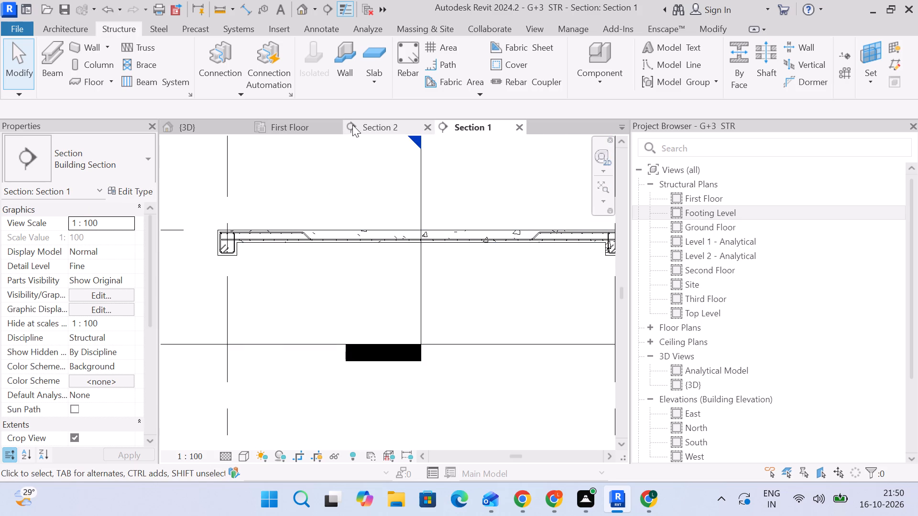
In Section 2, mirror a copy of the 12M top bar set to the opposite cranked end about a vertical axis at the slab's midpoint.
click(362, 127)
scroll(240, 214, up, 10)
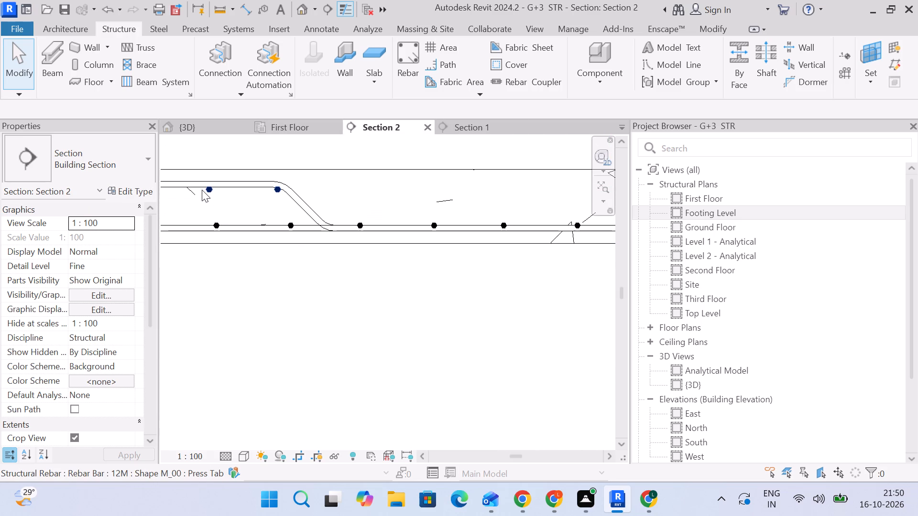
click(207, 189)
scroll(249, 225, down, 5)
scroll(257, 224, up, 1)
scroll(311, 252, down, 3)
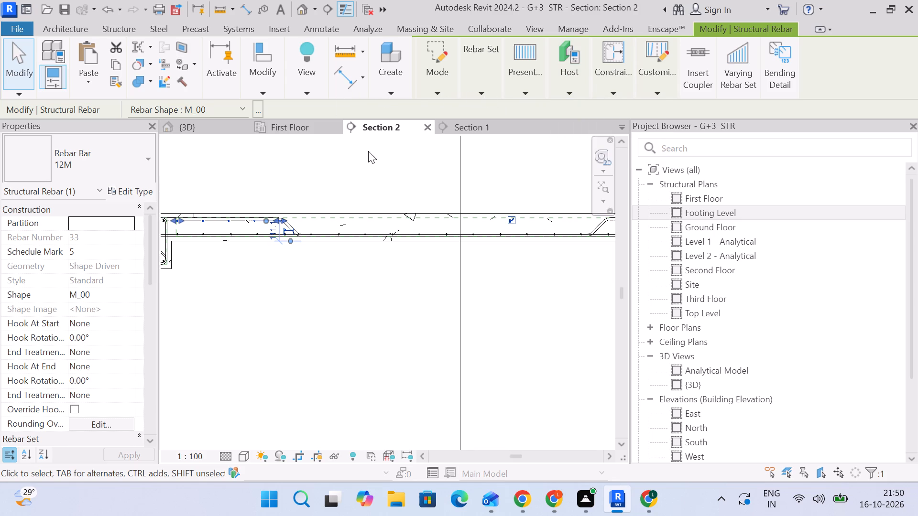
click(266, 92)
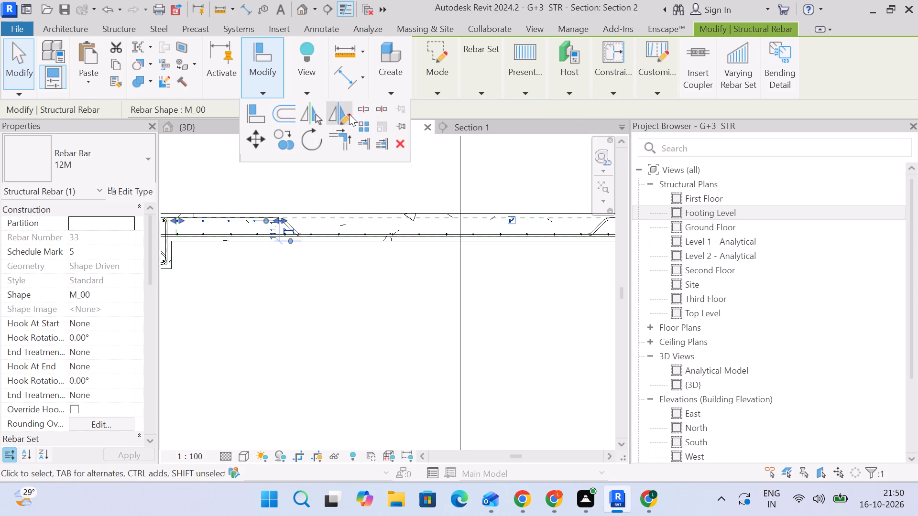
click(342, 115)
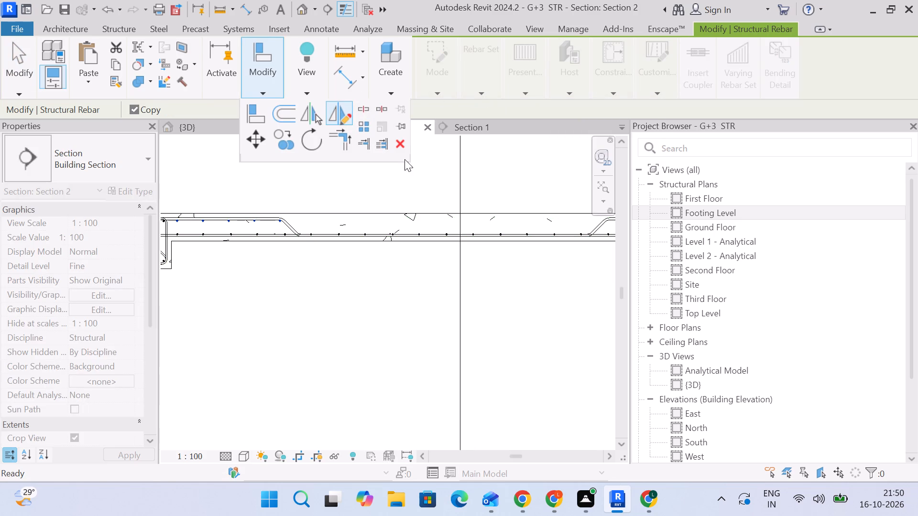
click(445, 215)
click(442, 253)
middle_drag(462, 260, 375, 249)
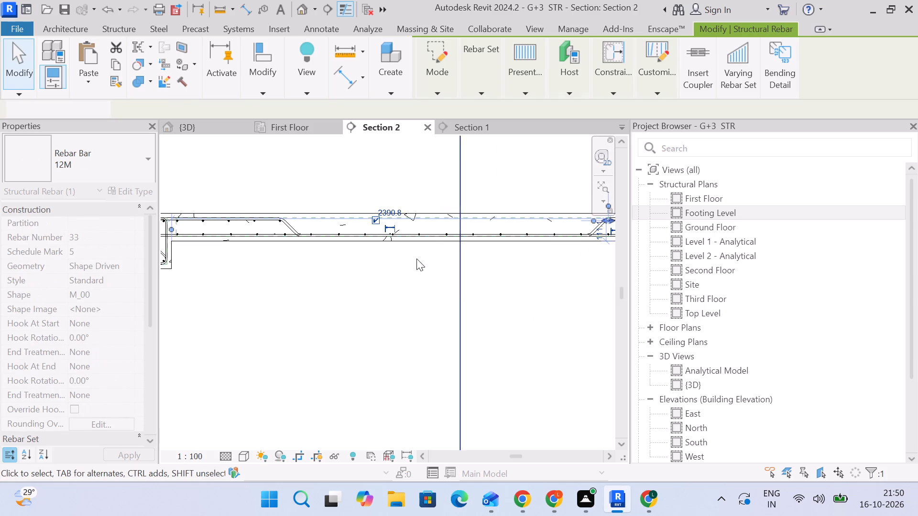
scroll(431, 259, down, 4)
scroll(508, 231, up, 8)
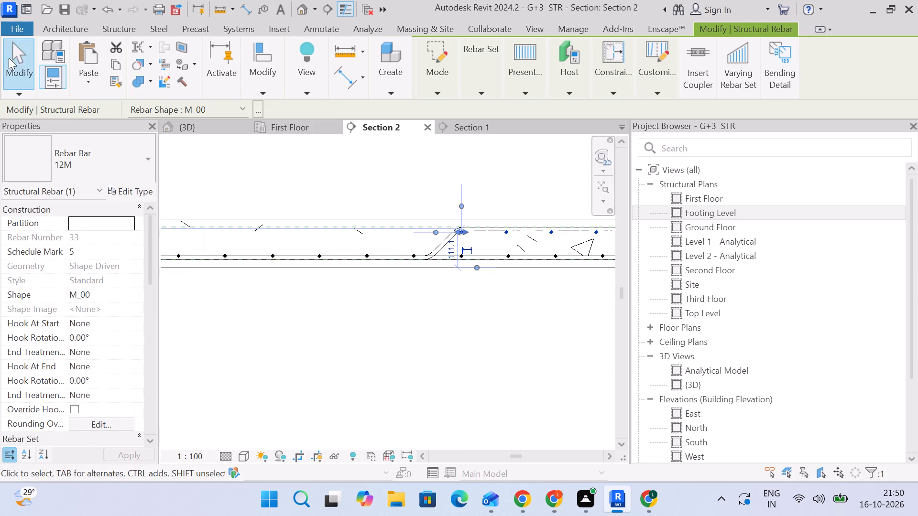
click(12, 58)
scroll(339, 209, down, 4)
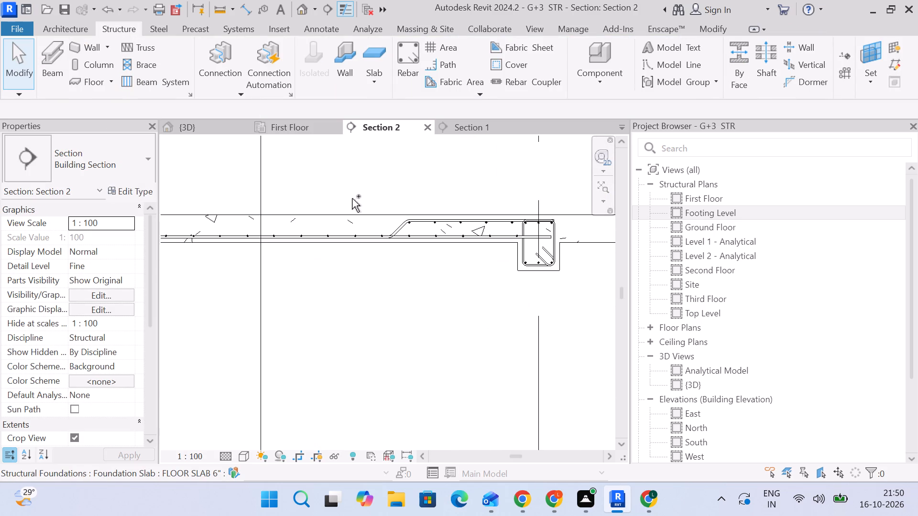
Save the project.
key(ctrl+s)
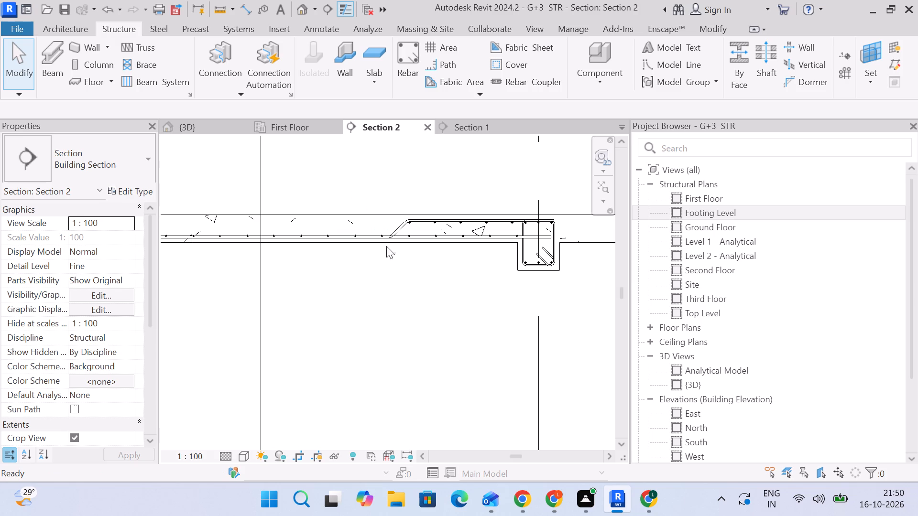
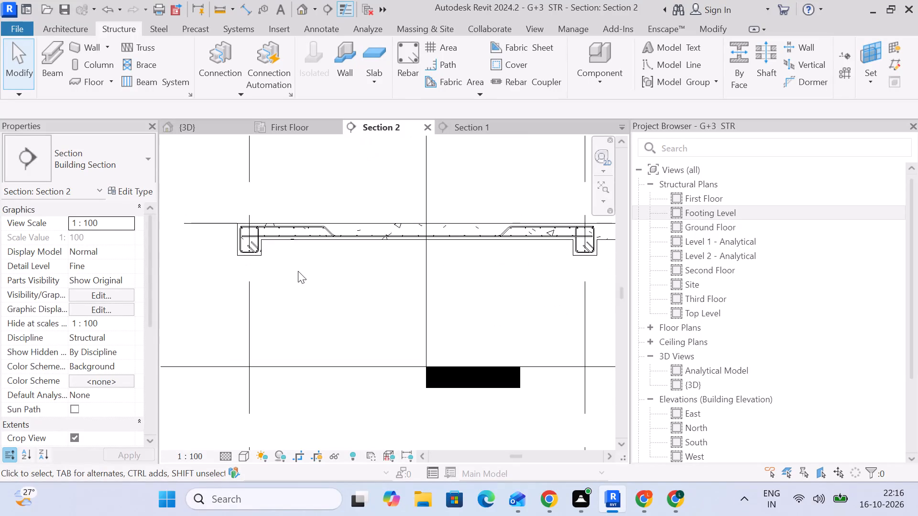
Examine the cranked bars and 12M top bars over the slab's first beam support in Section 2.
scroll(309, 267, up, 4)
middle_drag(351, 279, 359, 281)
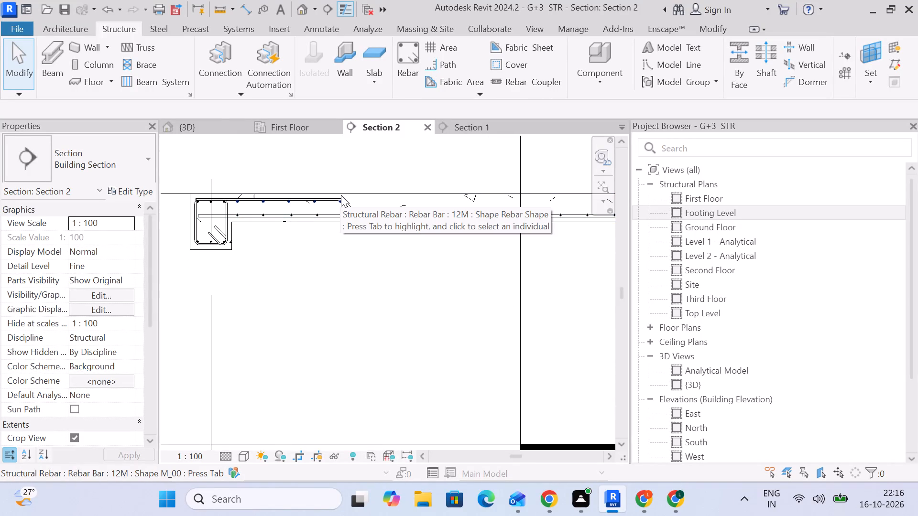
scroll(369, 233, down, 3)
middle_drag(368, 238, 327, 254)
scroll(327, 254, down, 1)
scroll(252, 244, up, 2)
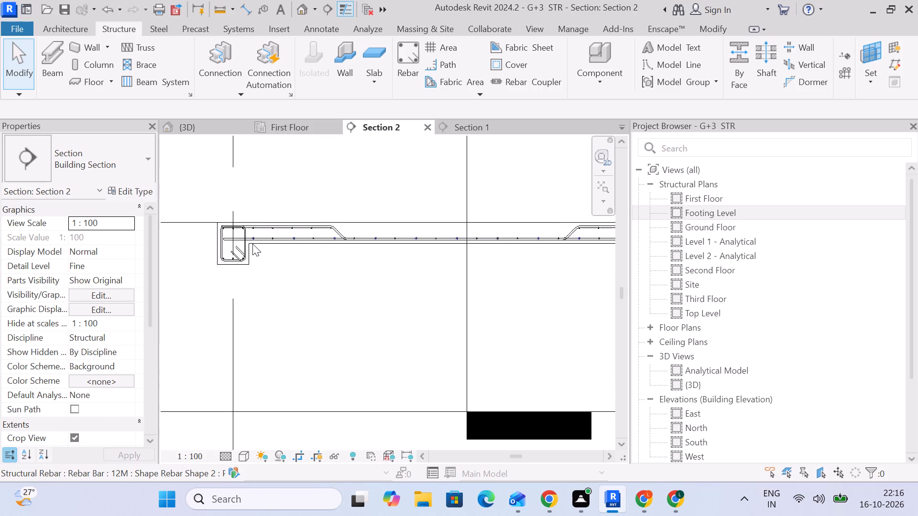
scroll(252, 244, up, 6)
scroll(252, 244, down, 7)
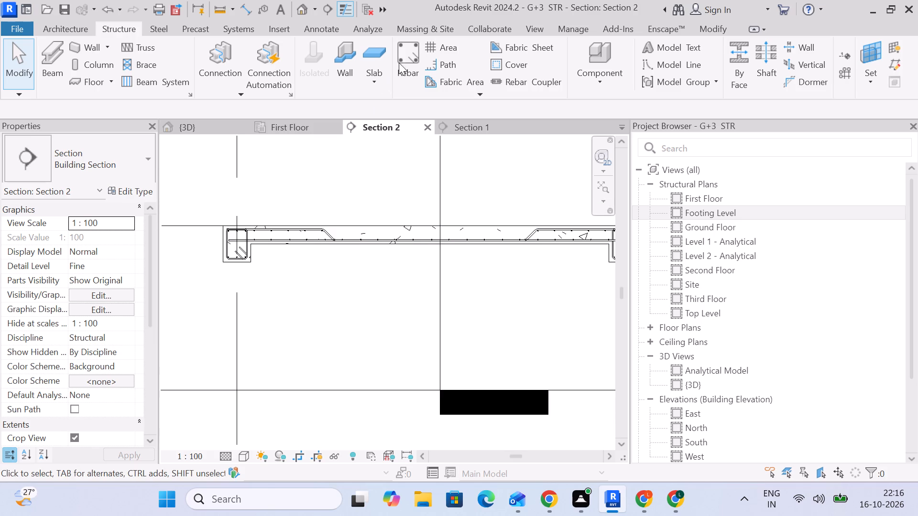
Place a straight M_00 8M bar on the current work plane along the slab's top cover in Section 2.
click(412, 53)
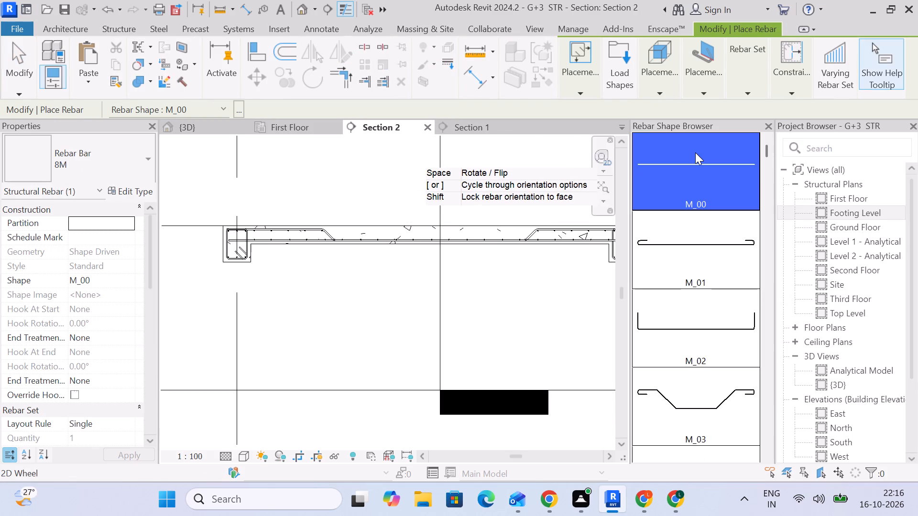
click(695, 152)
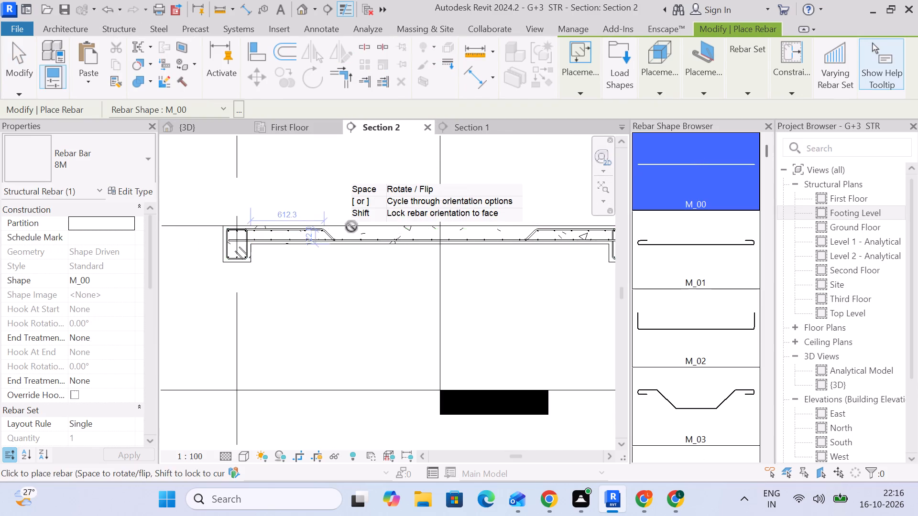
scroll(360, 229, up, 4)
click(651, 98)
click(661, 117)
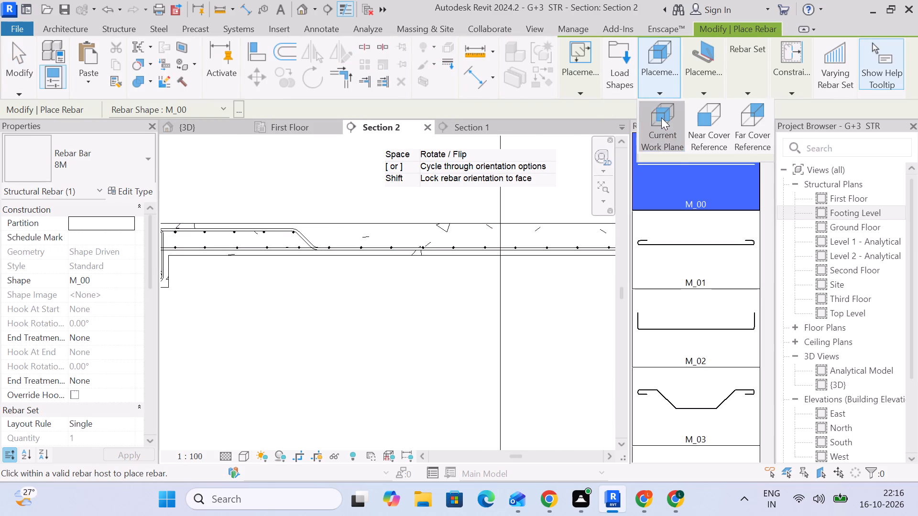
click(699, 83)
click(689, 134)
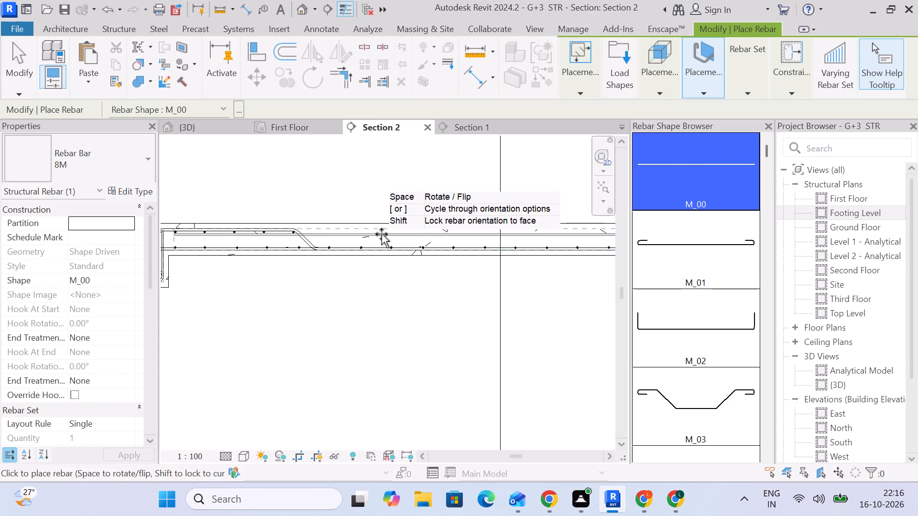
click(381, 230)
click(5, 75)
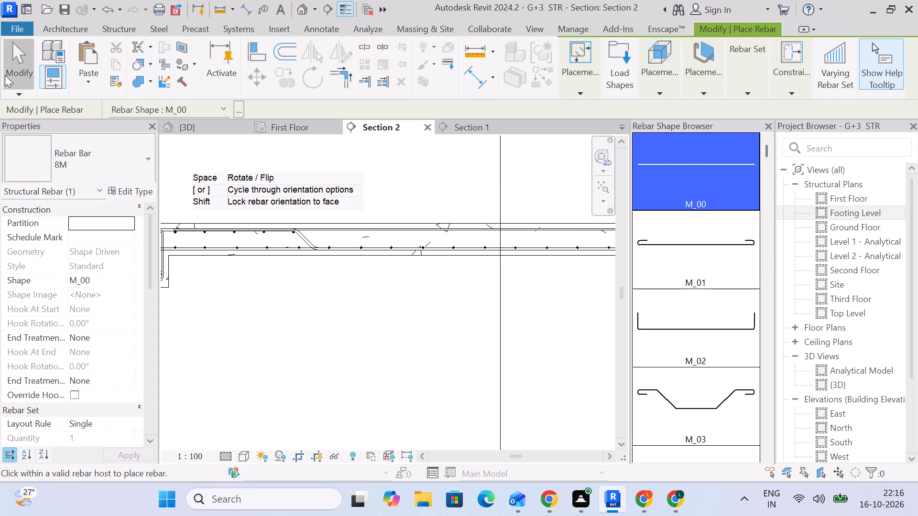
Shorten the new 8M top bar to about 760 mm so it ends just past the first crank.
click(323, 232)
scroll(381, 238, down, 5)
middle_drag(383, 240, 340, 220)
drag(562, 213, 372, 244)
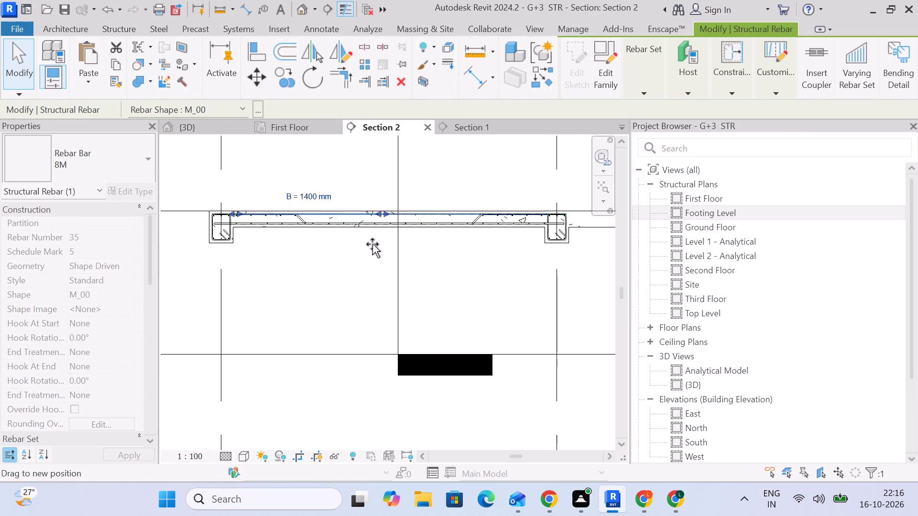
drag(372, 244, 320, 248)
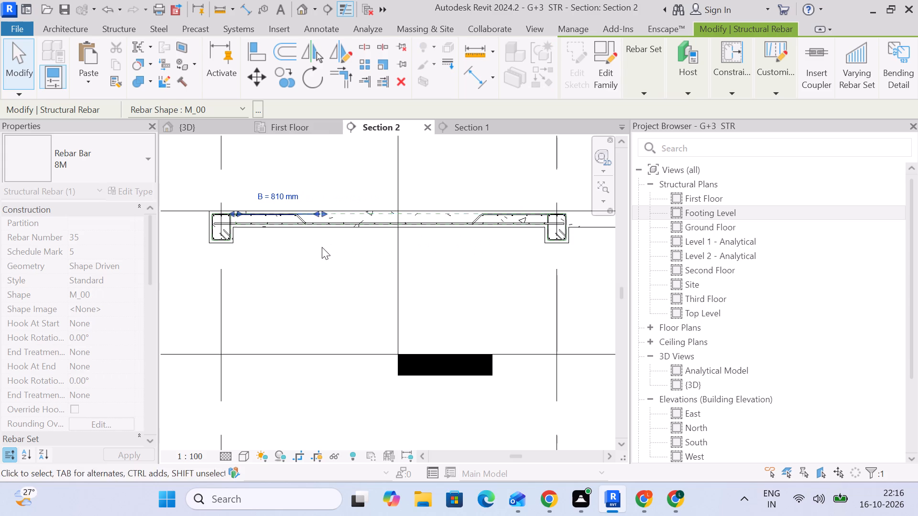
scroll(312, 224, up, 6)
drag(326, 207, 318, 214)
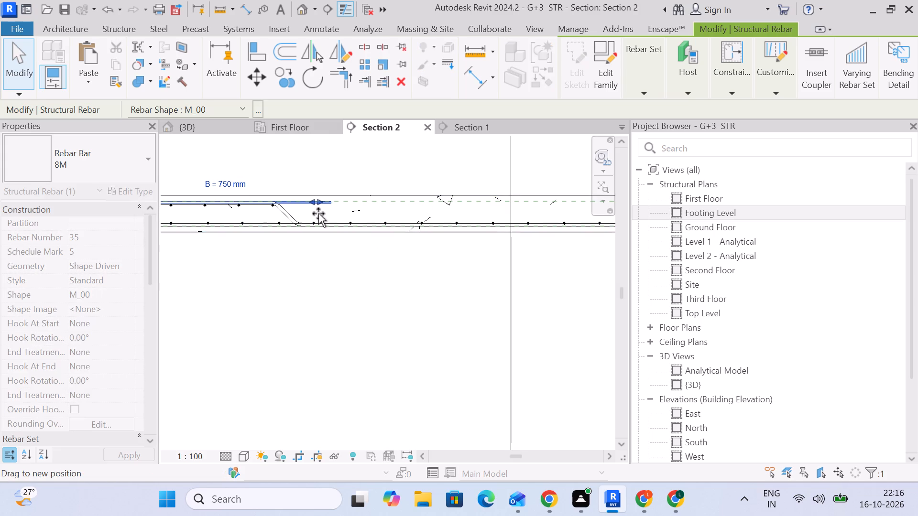
drag(318, 214, 319, 215)
scroll(319, 215, down, 5)
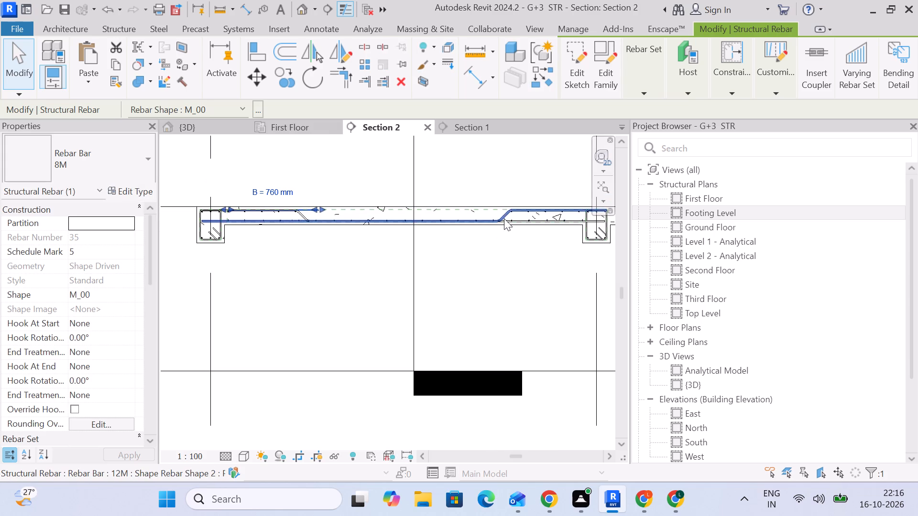
Lay out the shortened 8M bar as a rebar set with Maximum Spacing of 300 mm.
click(637, 95)
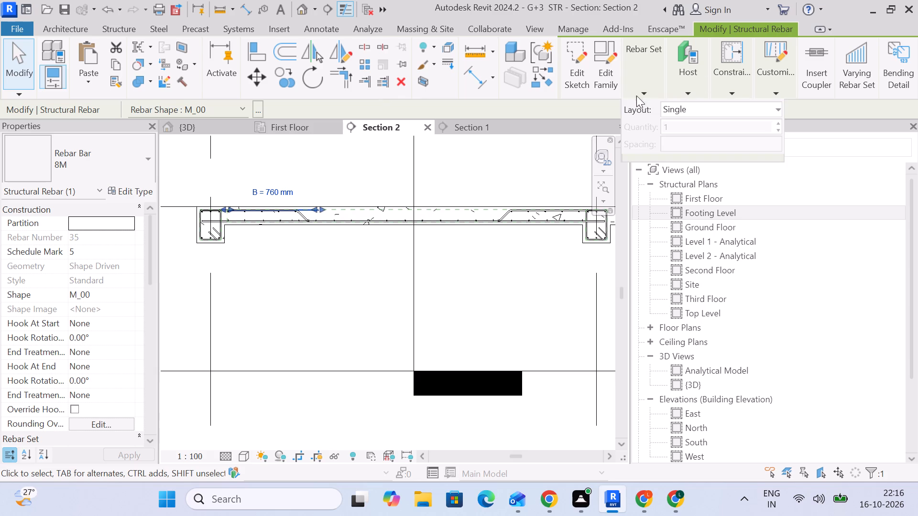
click(689, 109)
drag(696, 148, 699, 159)
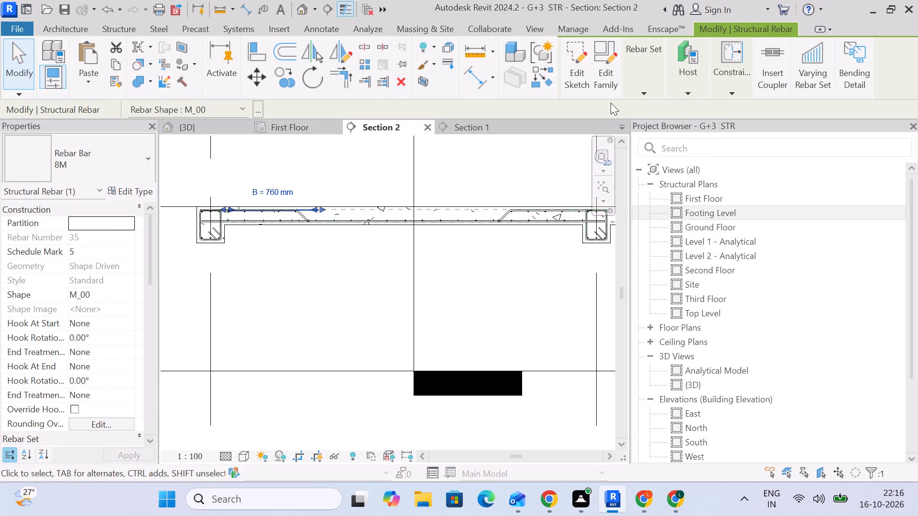
click(649, 82)
click(709, 143)
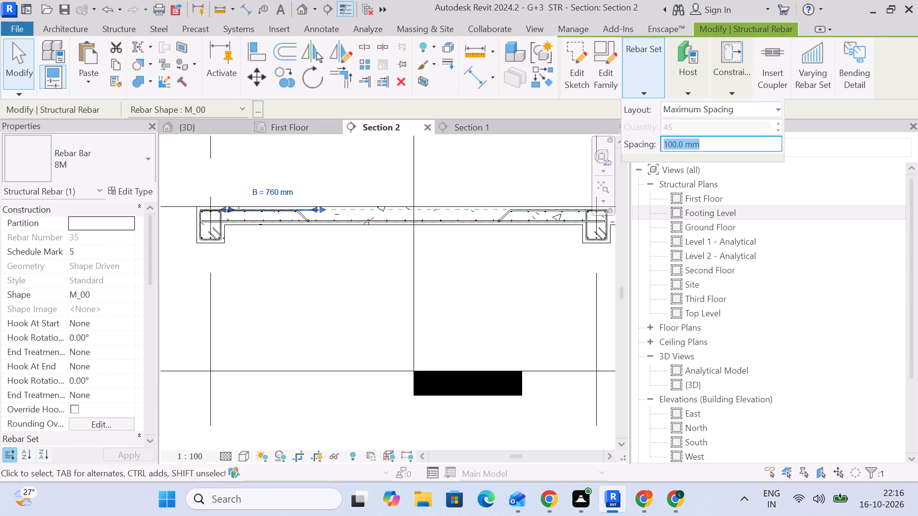
key(3)
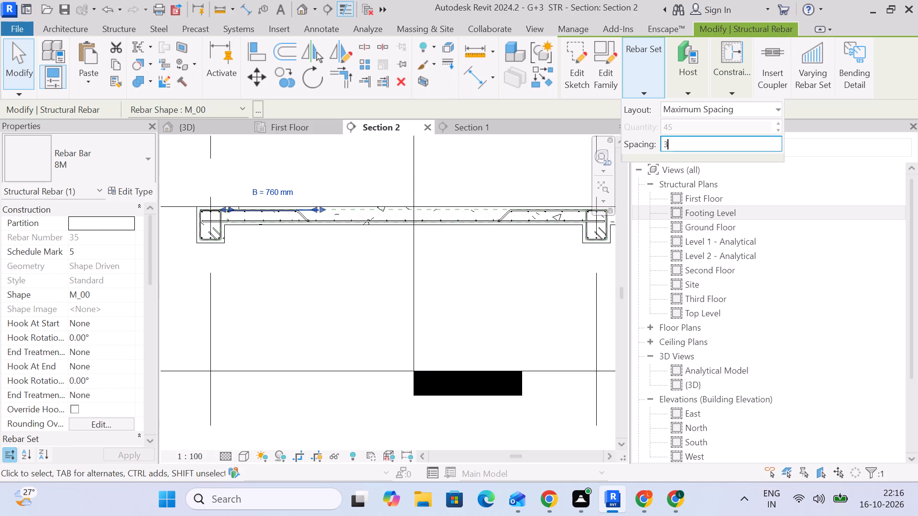
text(00)
key(Return)
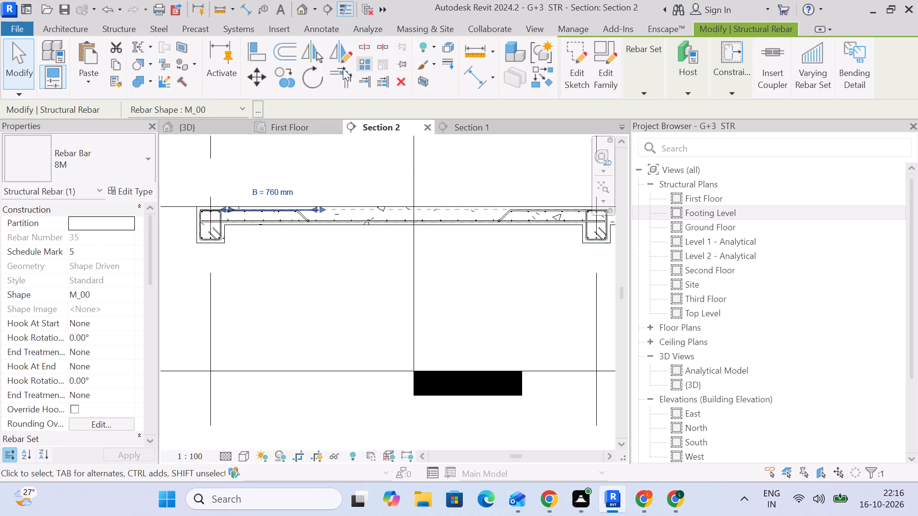
Mirror a copy of the 8M top bar set to the opposite cranked end about a vertical axis at the slab's midpoint.
drag(327, 49, 334, 52)
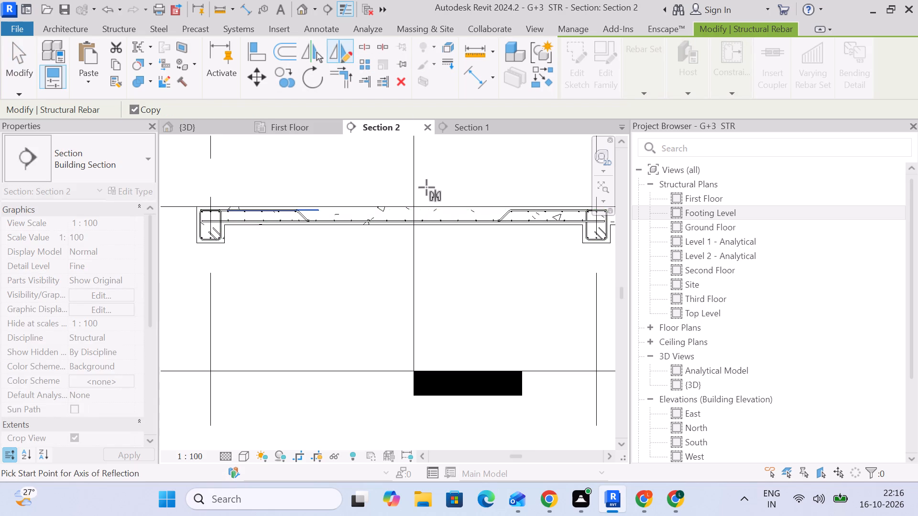
click(403, 208)
click(406, 243)
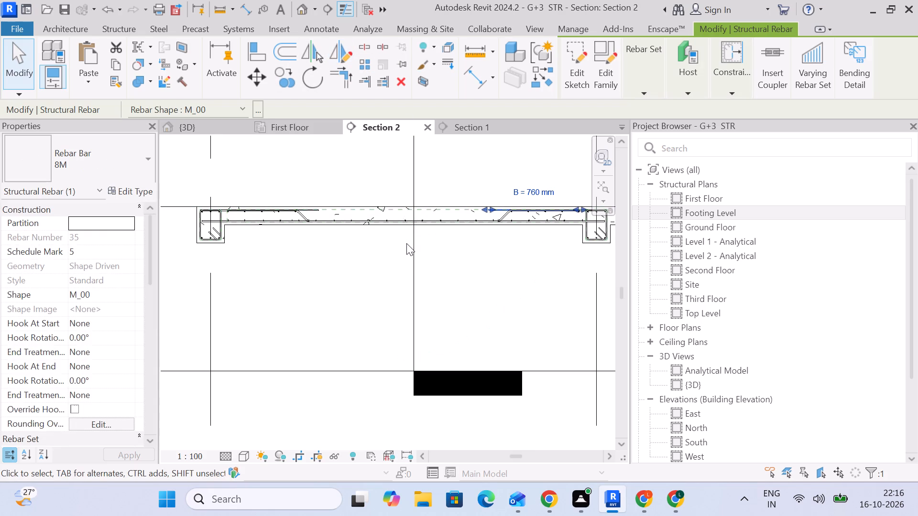
scroll(406, 243, down, 2)
click(28, 77)
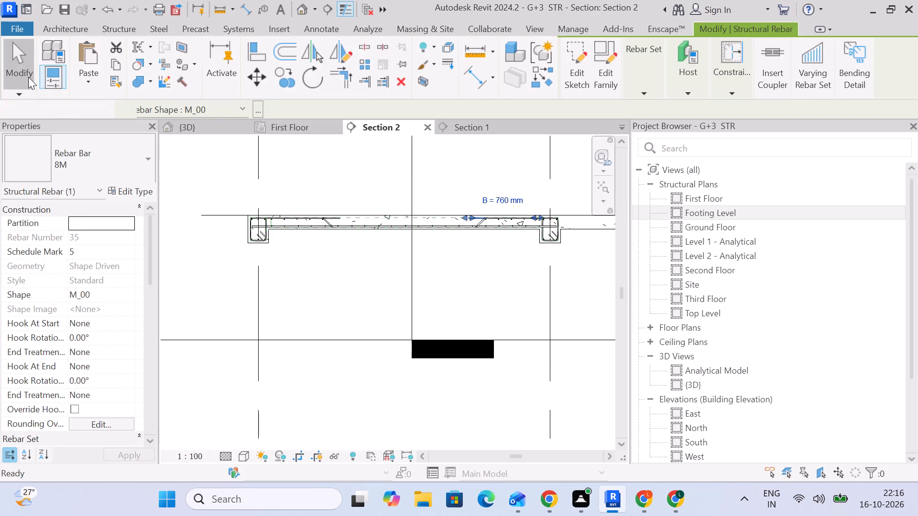
In the First Floor plan, pull the upper extent of the mirrored 8M bar set slightly inward from the edge beam.
click(470, 218)
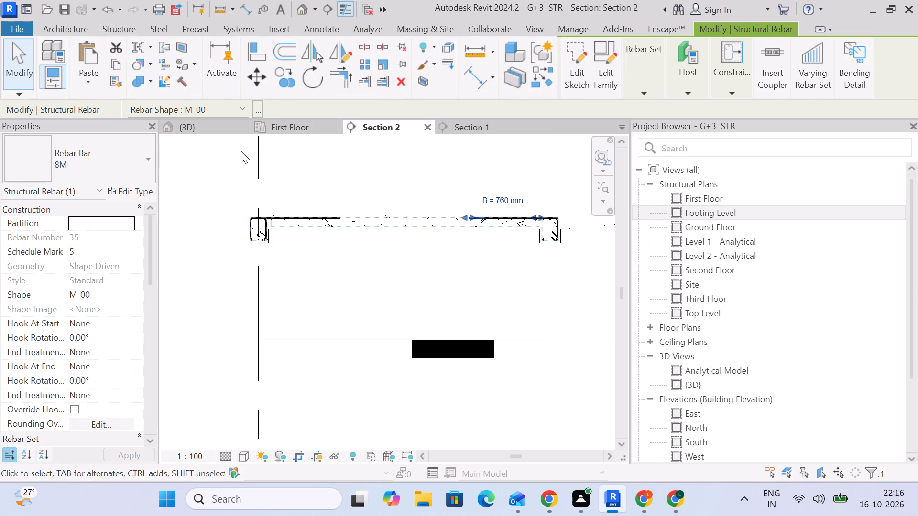
click(281, 131)
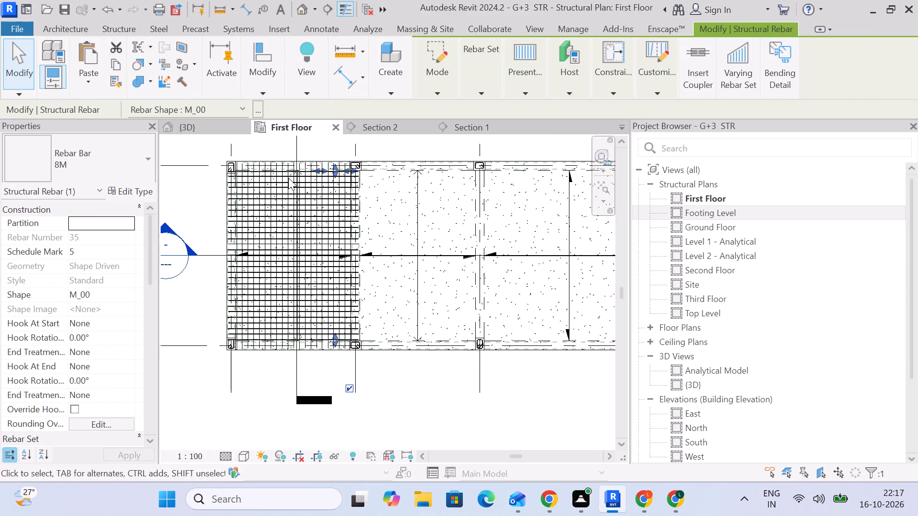
scroll(310, 175, up, 4)
scroll(350, 171, up, 3)
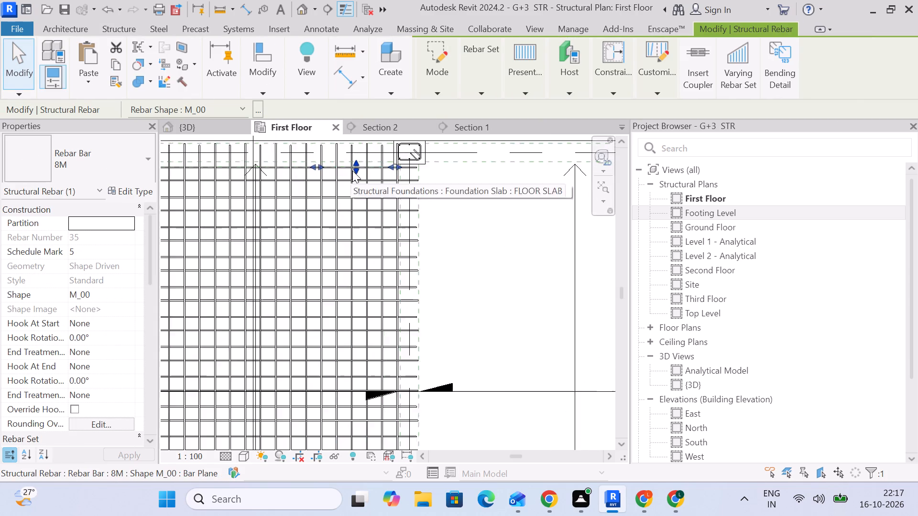
scroll(353, 170, up, 4)
drag(357, 164, 356, 191)
Pull the lower extent of the mirrored 8M bar set slightly inward from the opposite edge beam in the First Floor plan.
scroll(361, 200, down, 11)
middle_drag(433, 365, 413, 239)
scroll(379, 250, up, 5)
scroll(324, 247, up, 5)
drag(287, 204, 286, 196)
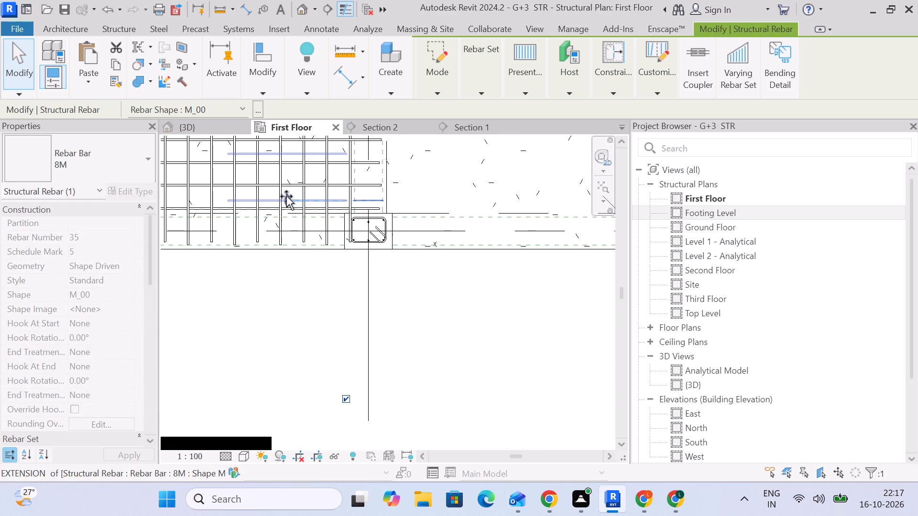
drag(286, 196, 286, 186)
scroll(286, 186, down, 10)
middle_drag(288, 204, 408, 238)
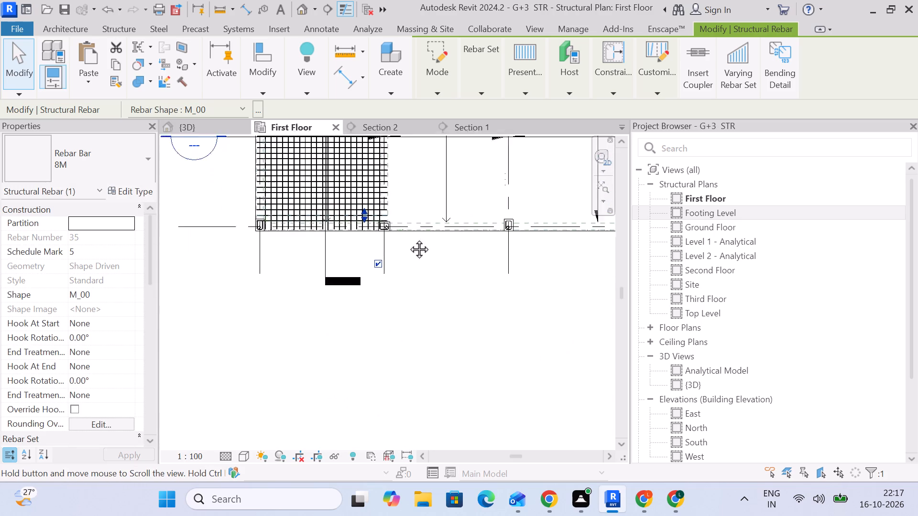
middle_drag(408, 238, 438, 250)
scroll(438, 250, up, 1)
scroll(438, 250, down, 4)
middle_drag(467, 198, 457, 236)
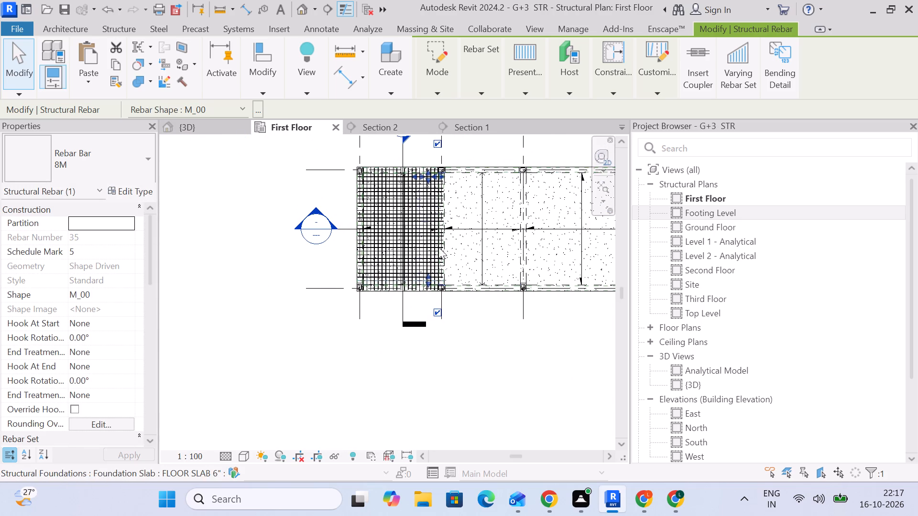
click(242, 274)
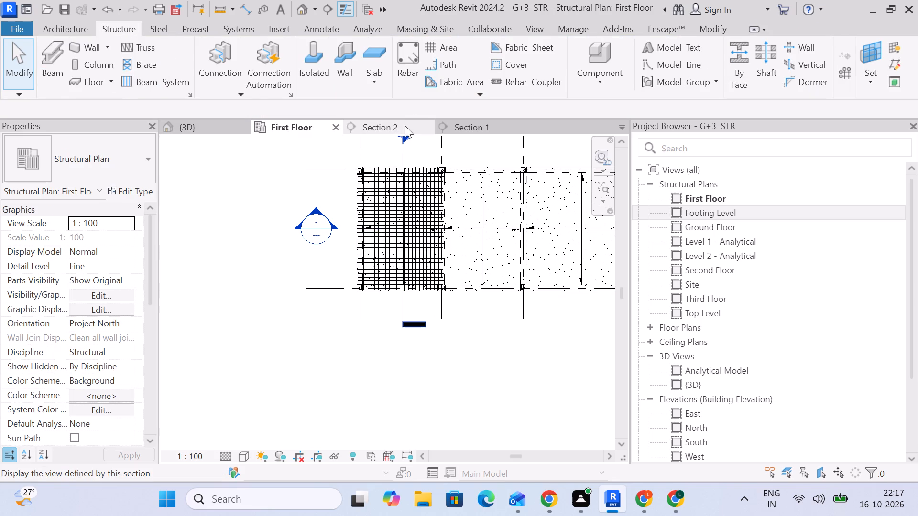
Reselect the mirrored 8M bar set in Section 2 and make it show unobscured in the First Floor plan and {3D} view.
scroll(435, 179, up, 4)
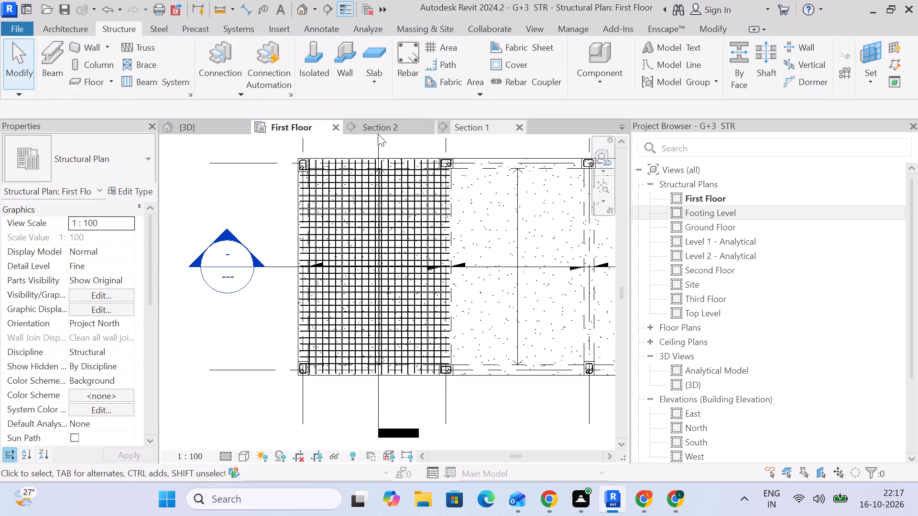
click(378, 134)
scroll(474, 220, up, 5)
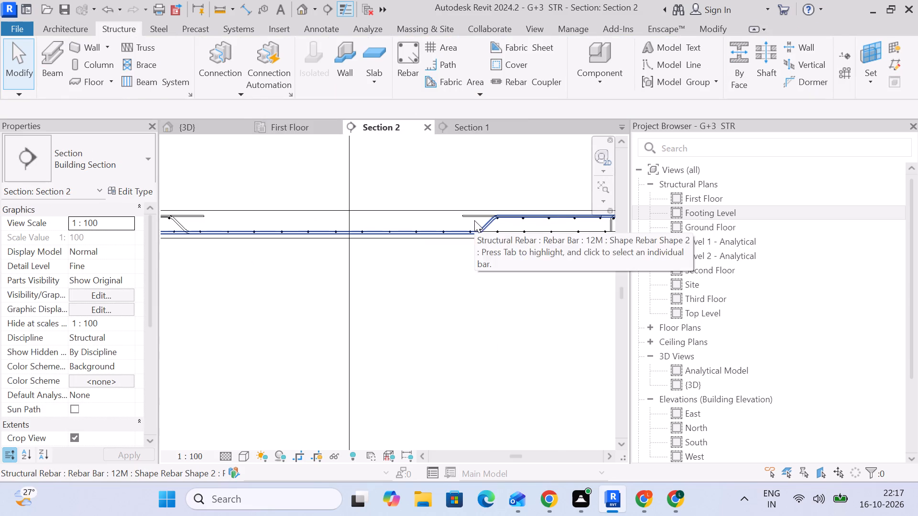
click(472, 220)
scroll(472, 220, down, 5)
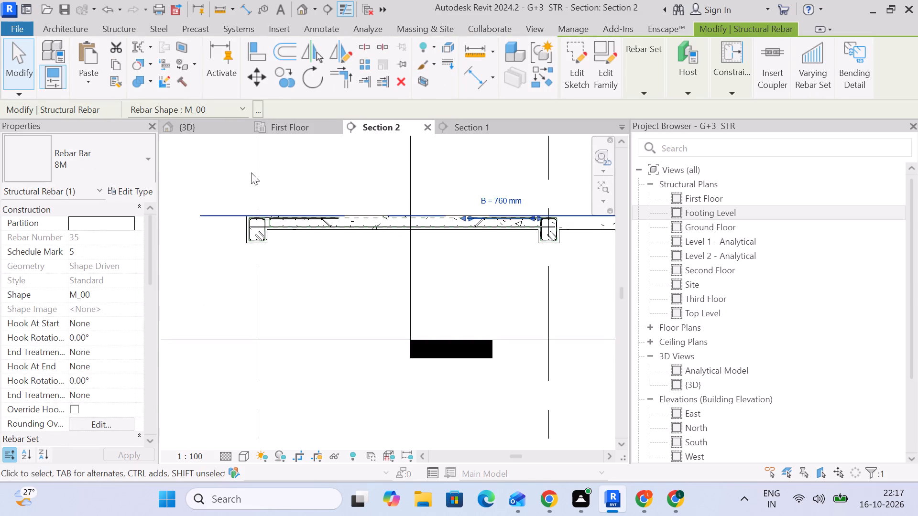
click(295, 127)
scroll(96, 313, down, 5)
click(101, 301)
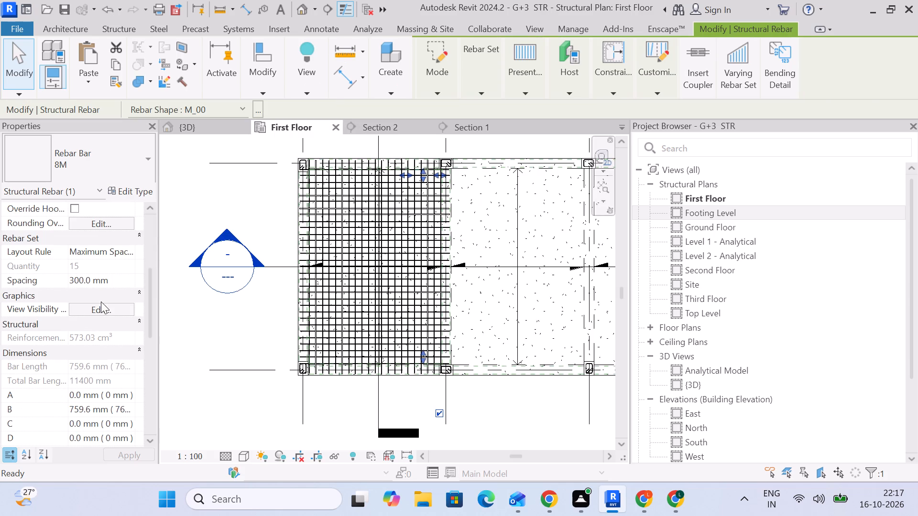
click(110, 292)
click(110, 307)
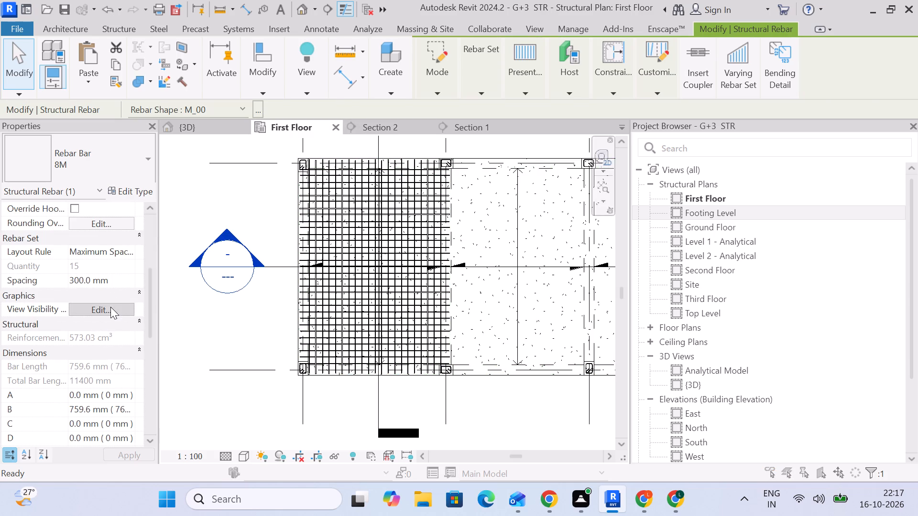
click(568, 190)
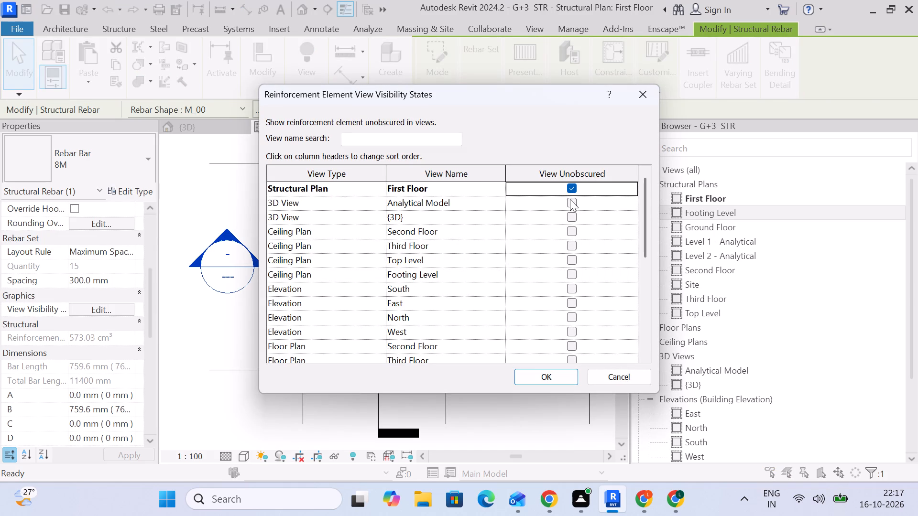
drag(570, 199, 574, 213)
click(576, 218)
click(571, 376)
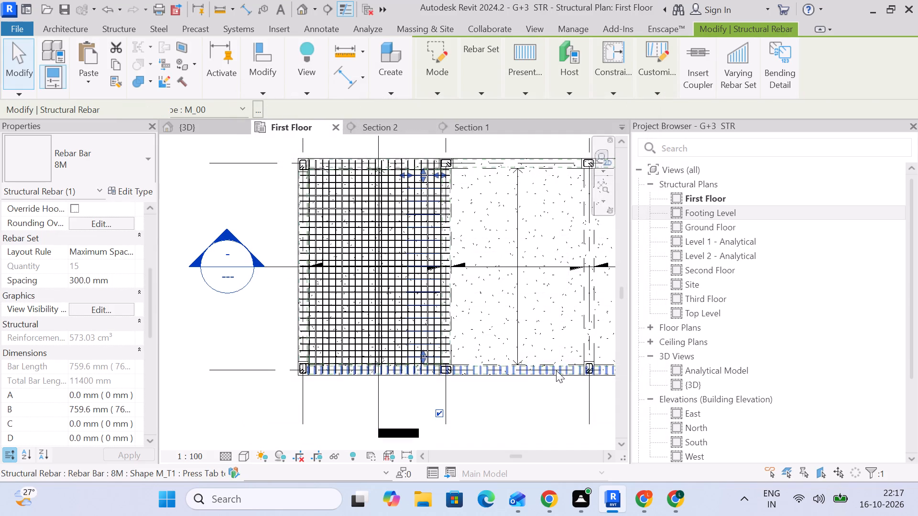
Compare the first-floor slab's bar layout in the First Floor plan, Section 1 and Section 2.
click(503, 406)
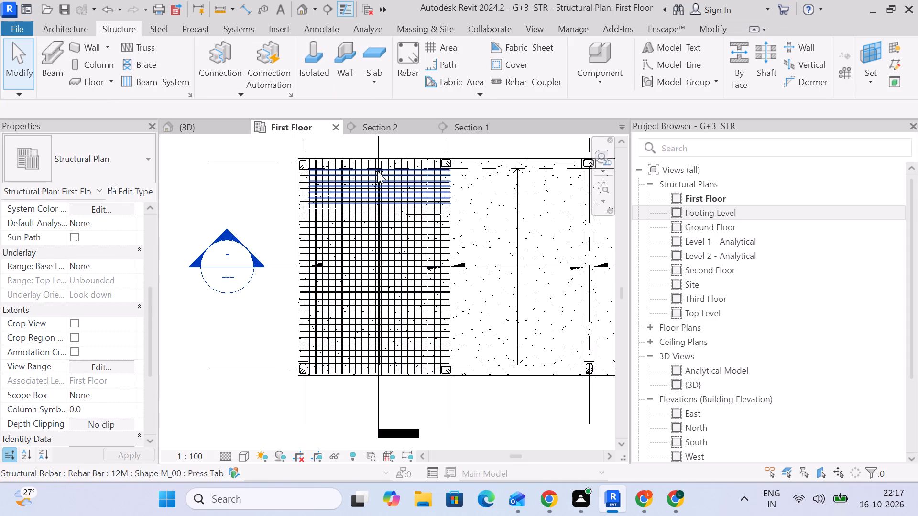
scroll(411, 300, up, 3)
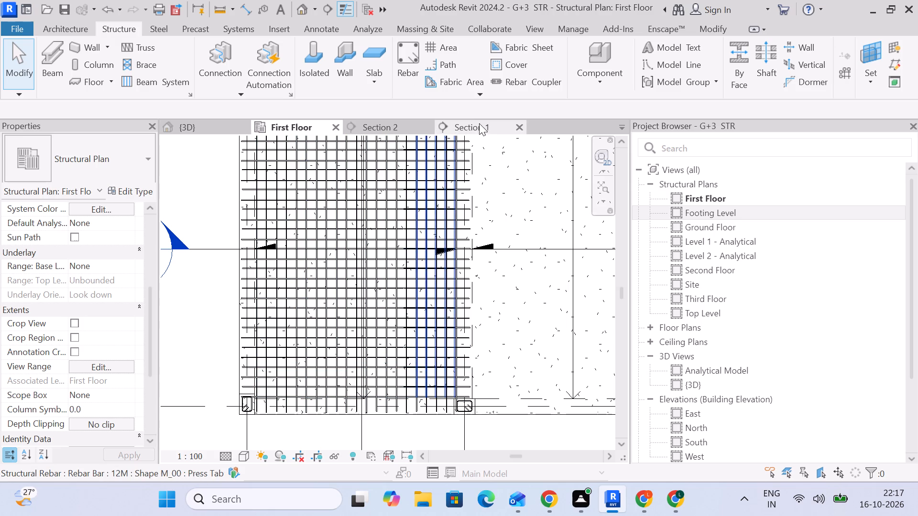
drag(479, 124, 479, 129)
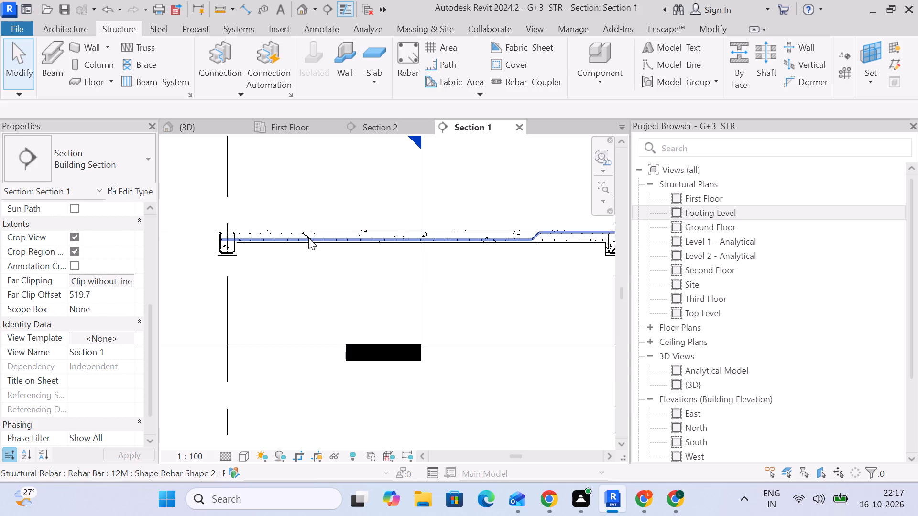
click(367, 129)
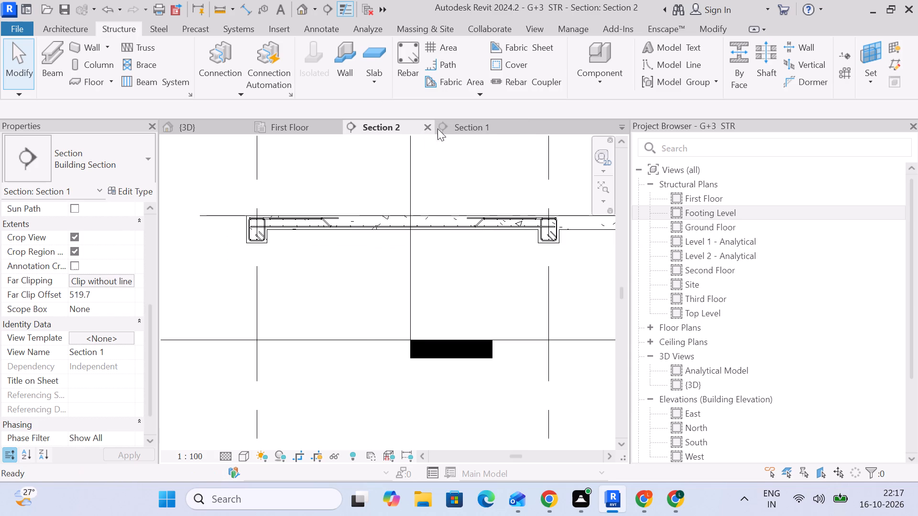
click(289, 129)
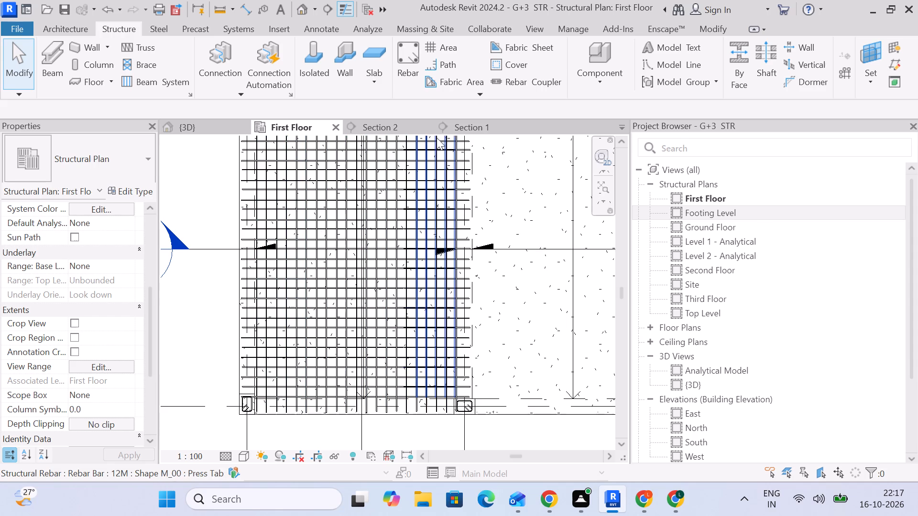
click(453, 130)
scroll(459, 227, down, 3)
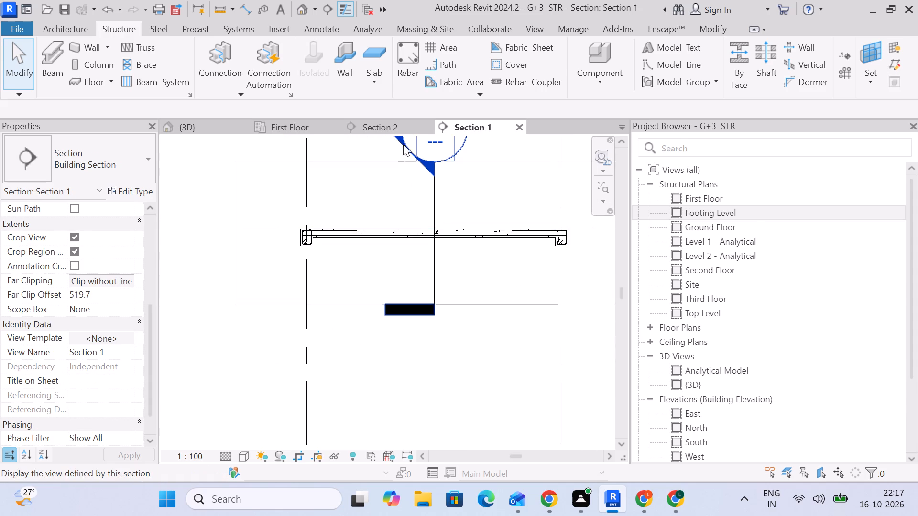
click(381, 124)
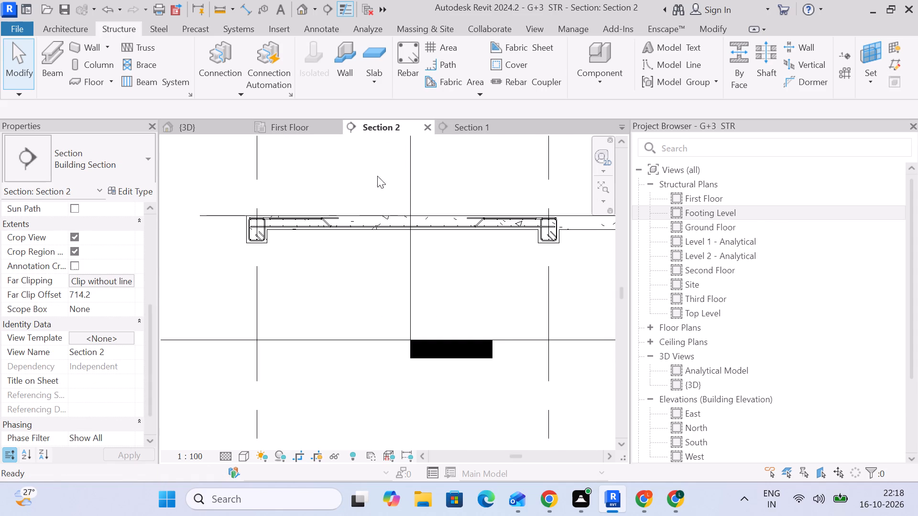
In Section 2, delete the 8M top bars, 12M cranked bars and 150 mm top distribution bars at the slab's left end.
scroll(326, 217, up, 3)
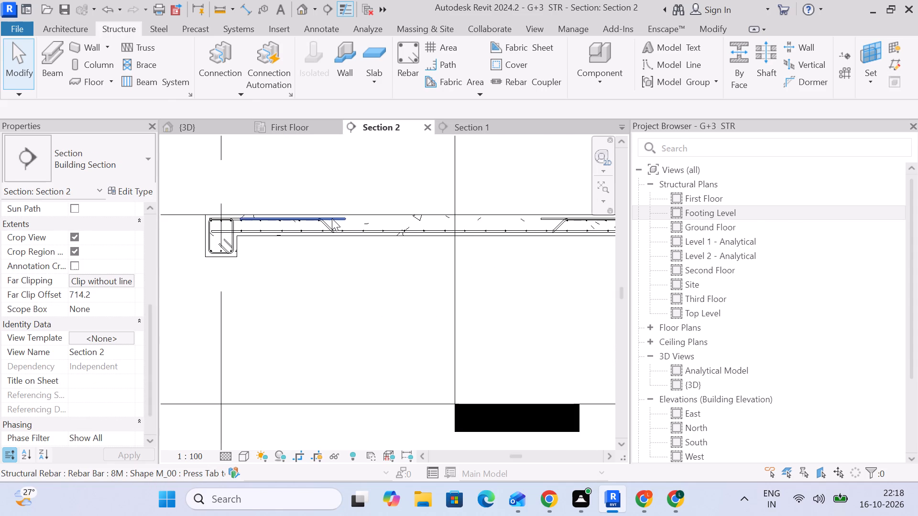
click(332, 218)
click(312, 127)
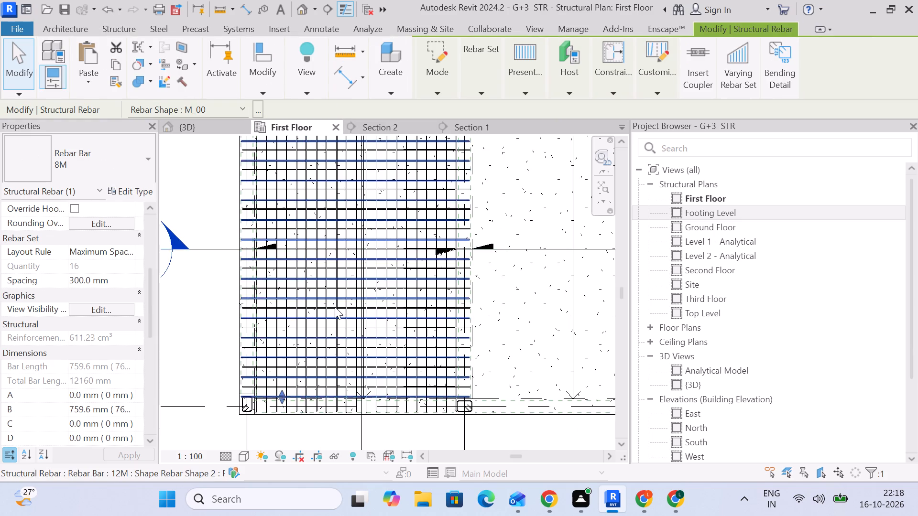
scroll(334, 308, down, 4)
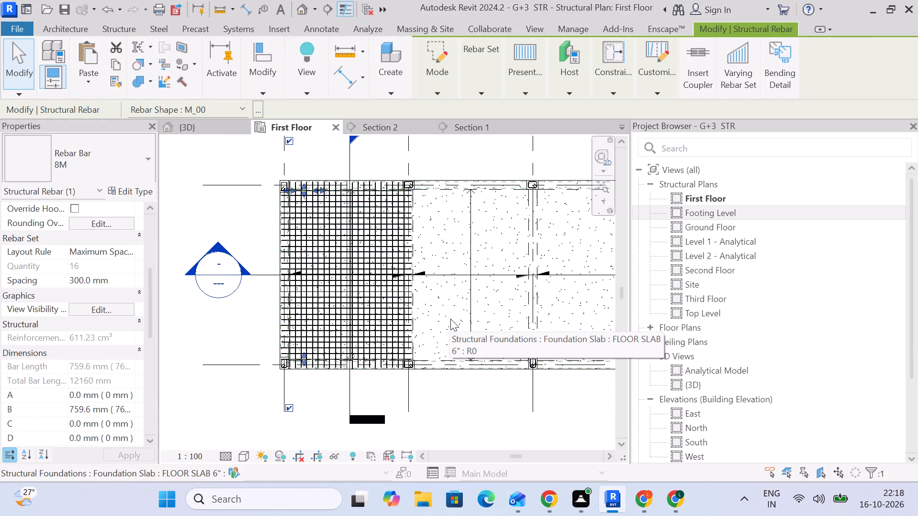
click(383, 131)
click(443, 125)
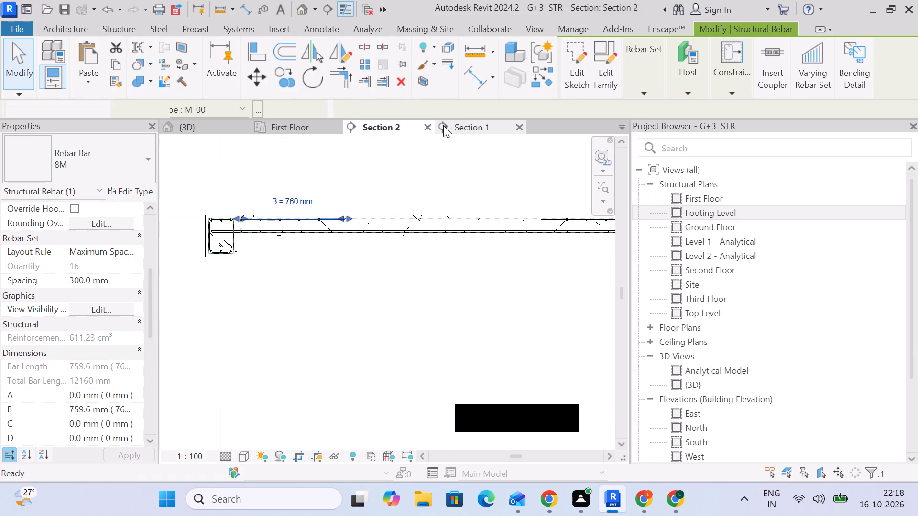
click(382, 130)
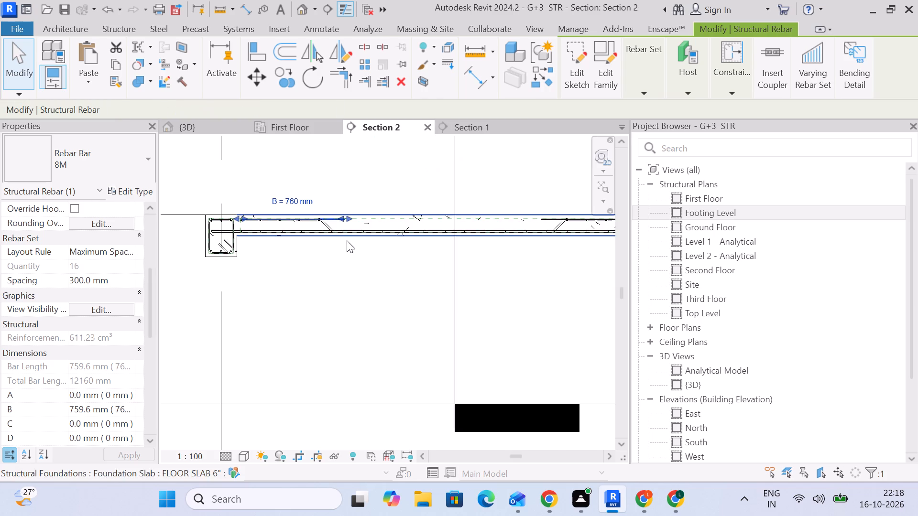
scroll(340, 222, up, 3)
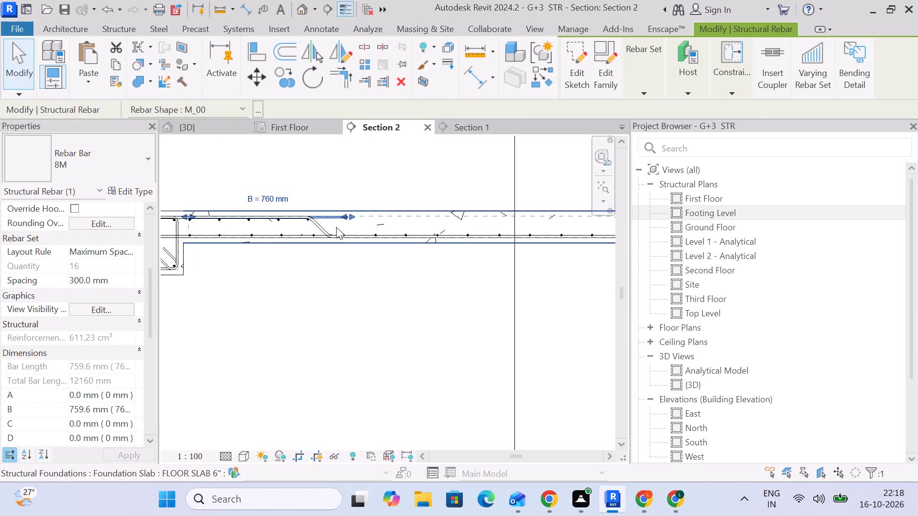
key(Delete)
click(322, 226)
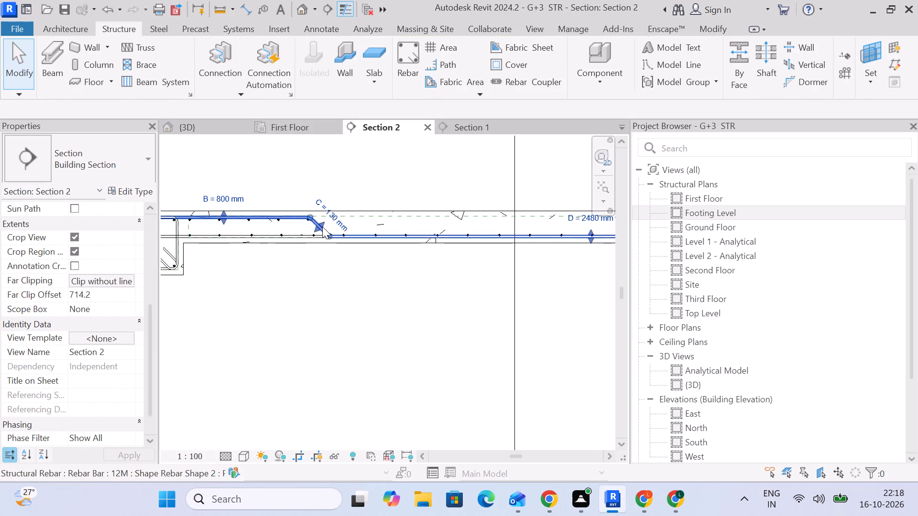
key(Delete)
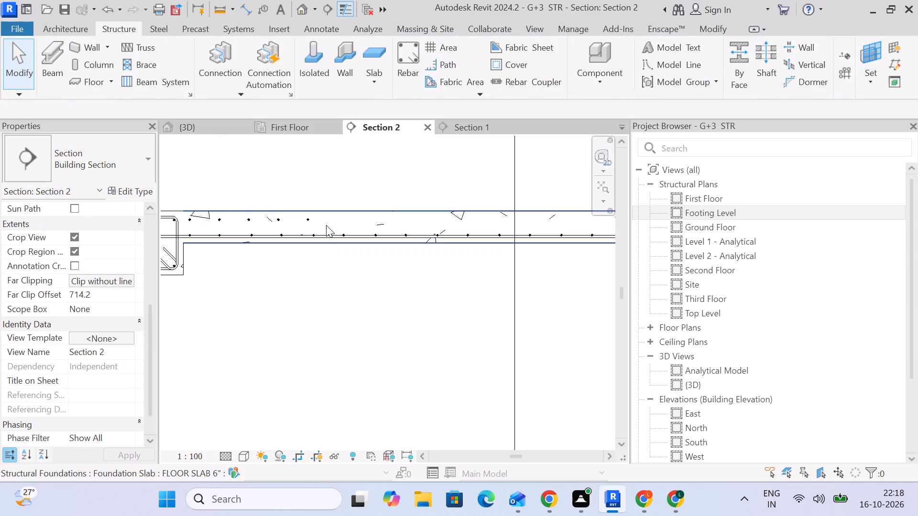
click(307, 219)
key(Delete)
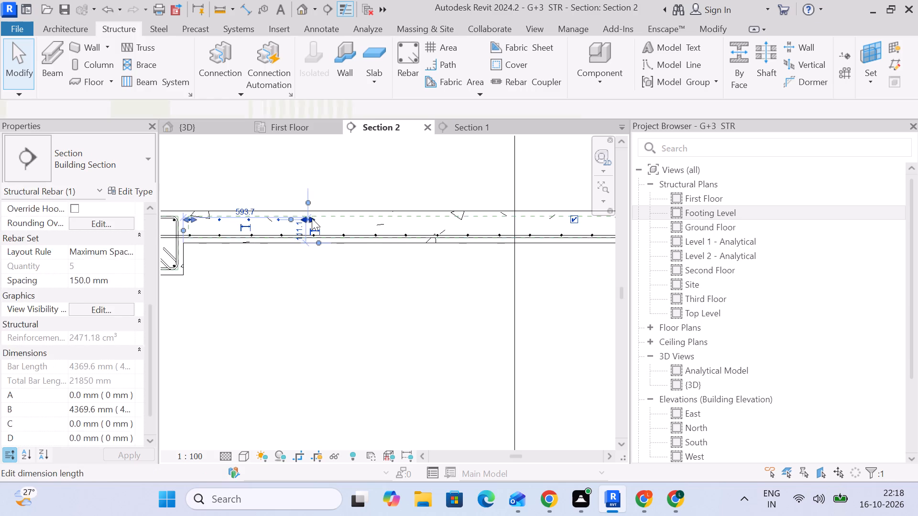
In Section 2, delete the 8M top bars, 12M cranked bars and top distribution bars at the slab's right end.
scroll(345, 225, down, 3)
middle_drag(406, 236, 296, 246)
scroll(442, 235, up, 4)
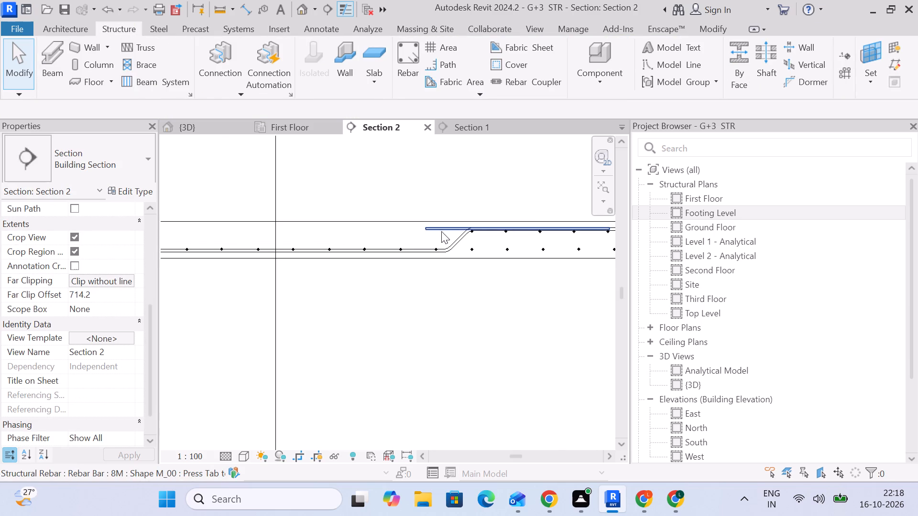
click(441, 230)
key(Delete)
click(459, 234)
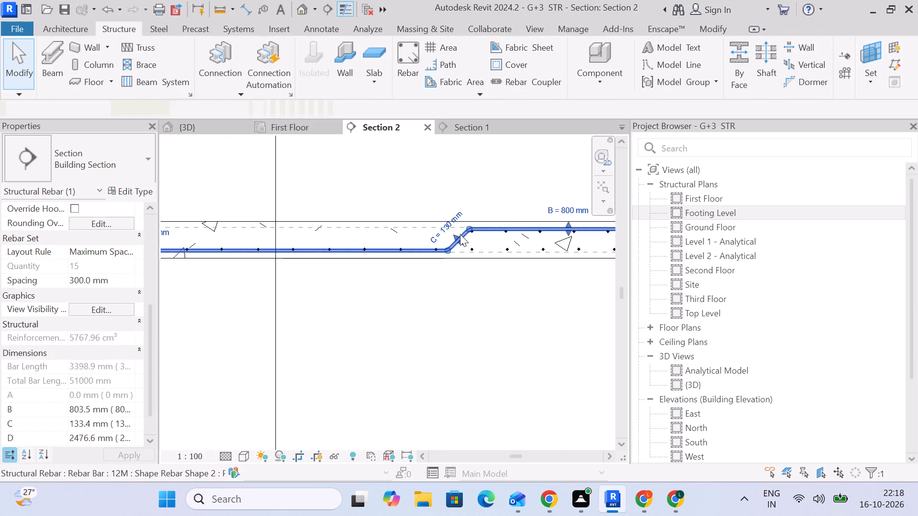
key(Delete)
scroll(465, 237, down, 2)
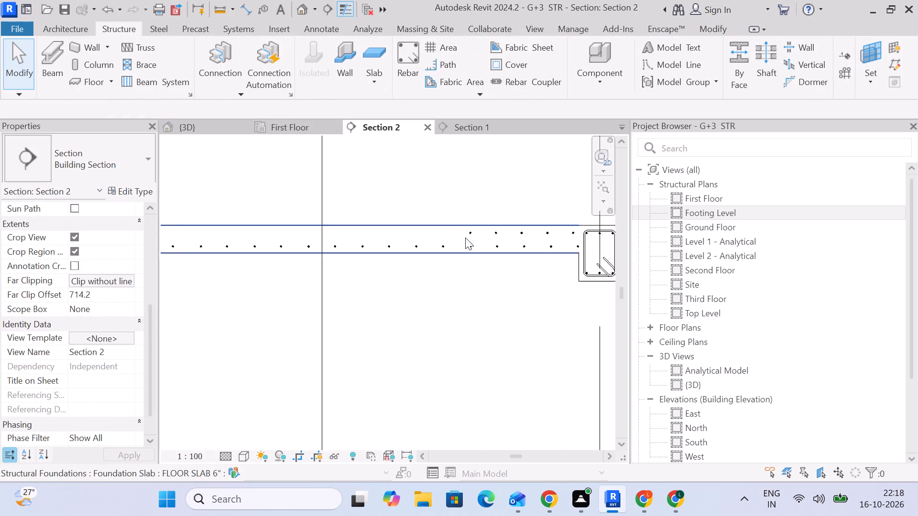
scroll(465, 237, down, 3)
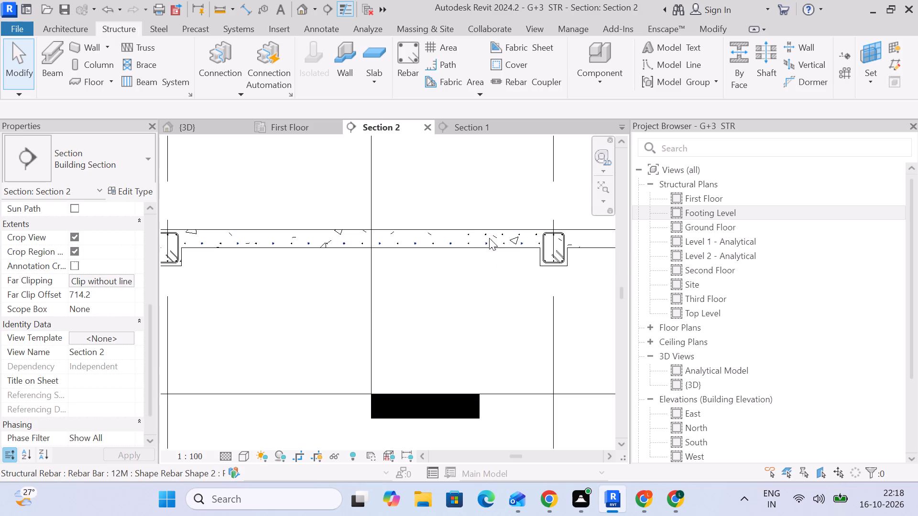
click(488, 234)
key(Delete)
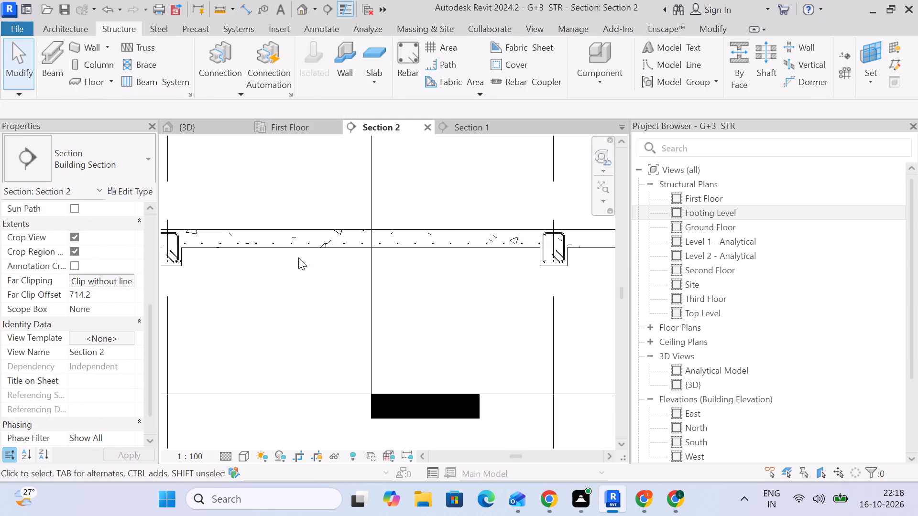
Examine the slab's remaining bars in Section 2 and Section 1.
scroll(267, 249, up, 4)
middle_drag(268, 253, 347, 249)
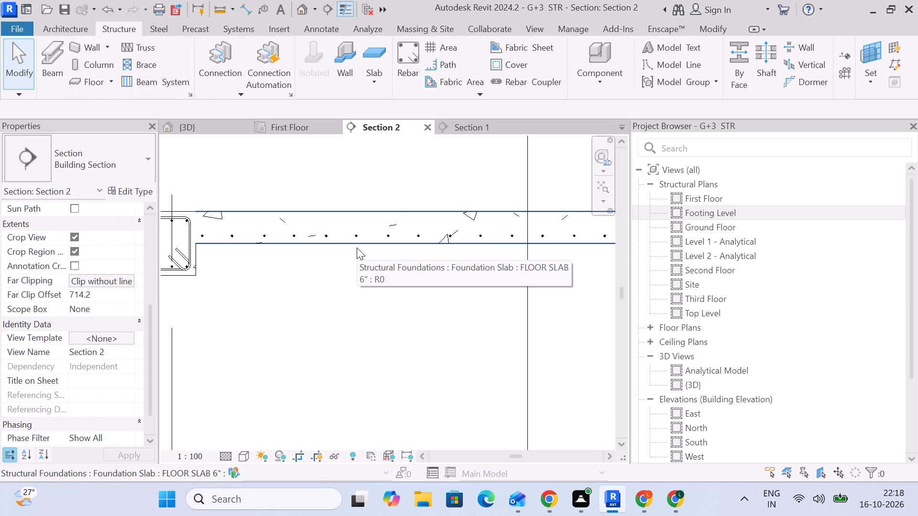
scroll(362, 250, down, 3)
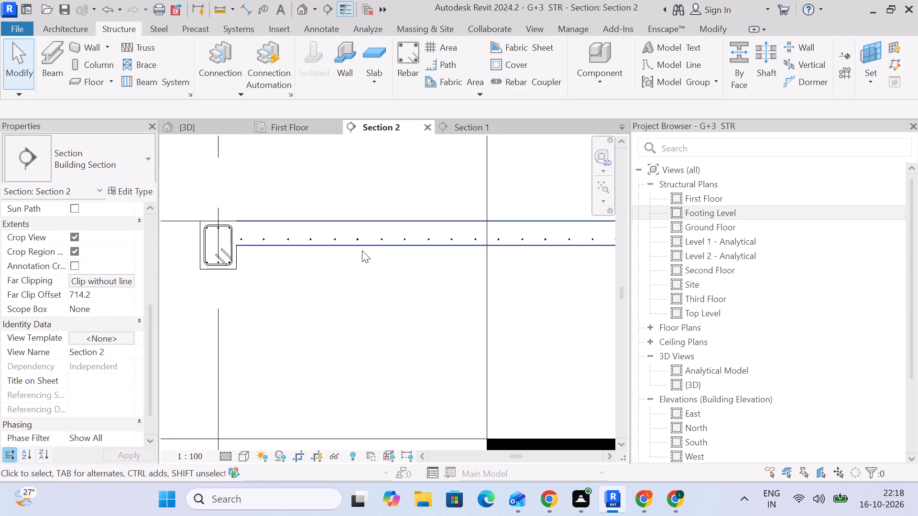
click(466, 131)
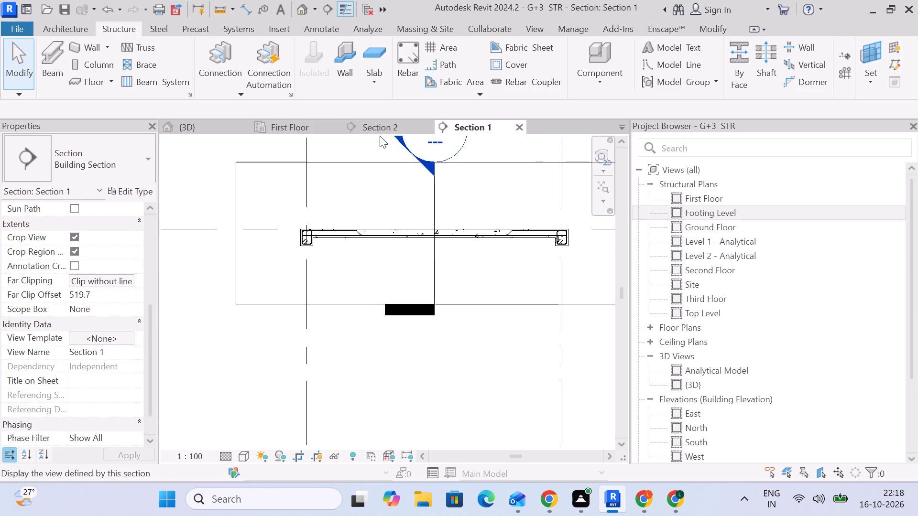
click(294, 116)
click(294, 120)
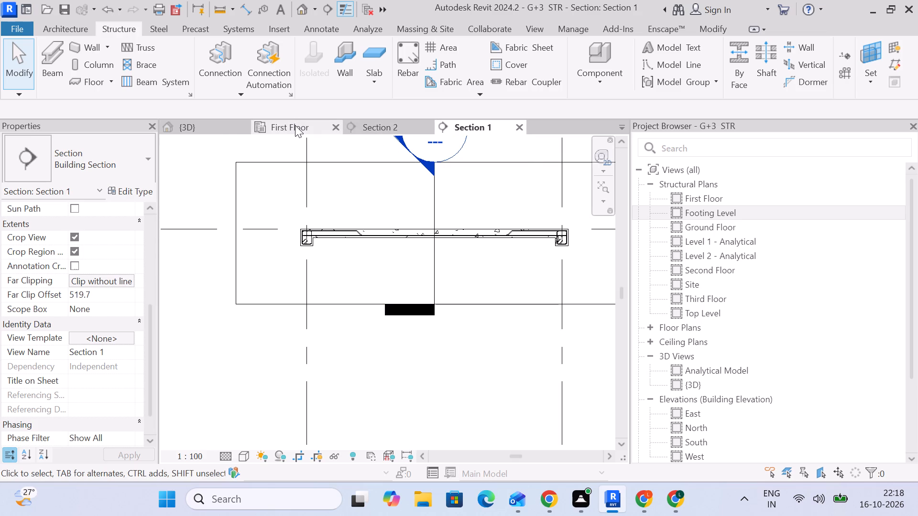
Make the two crosswise 12M bar sets at the slab's ends show unobscured in the First Floor plan, Analytical Model and {3D} views.
click(295, 125)
scroll(323, 249, up, 3)
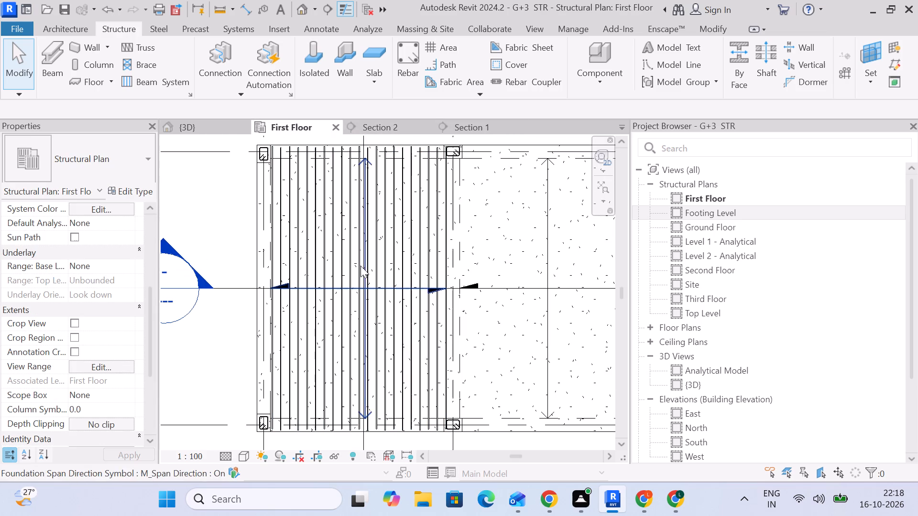
click(383, 191)
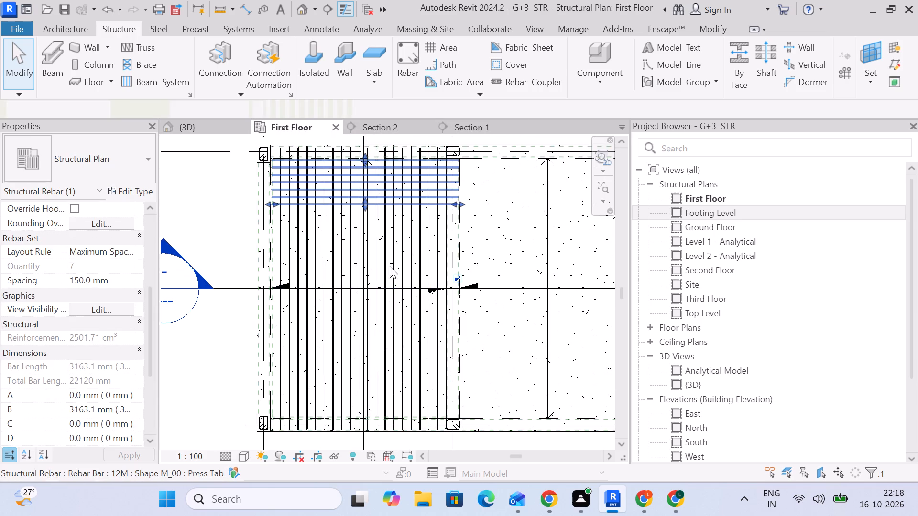
ctrl+click(397, 389)
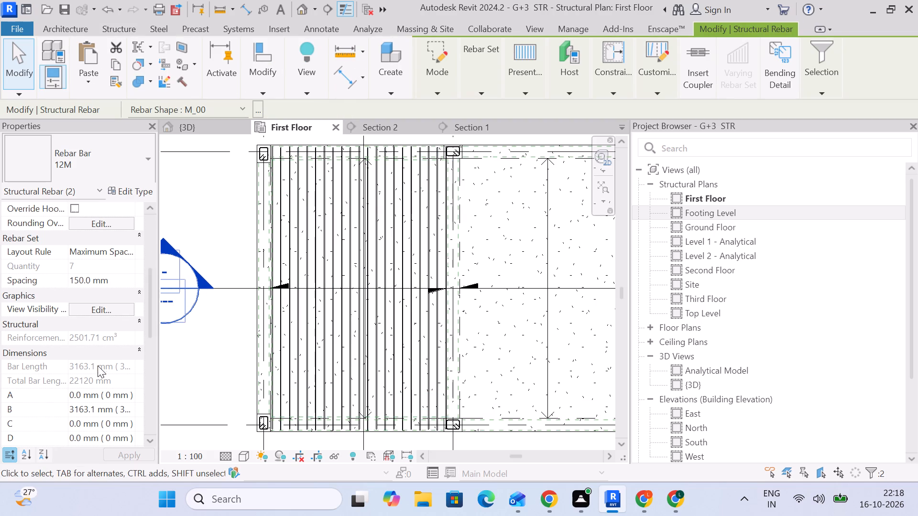
click(119, 304)
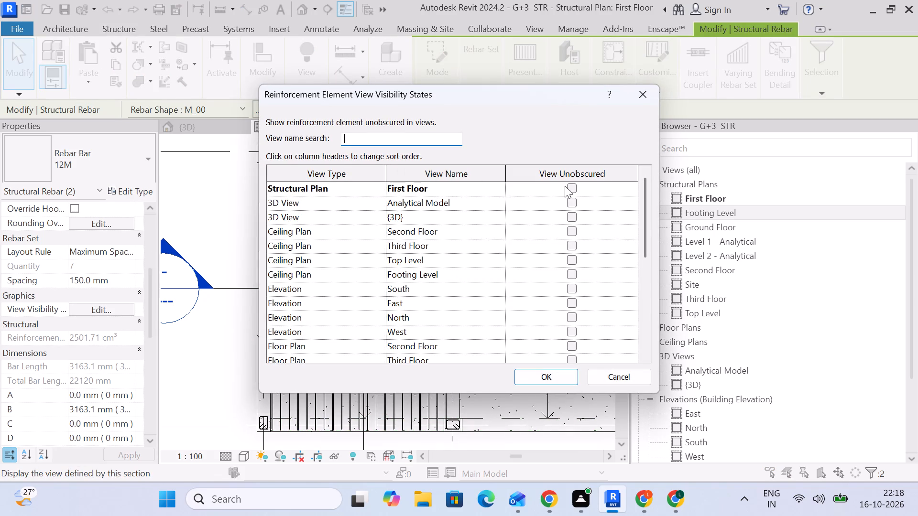
click(567, 188)
click(570, 203)
click(570, 213)
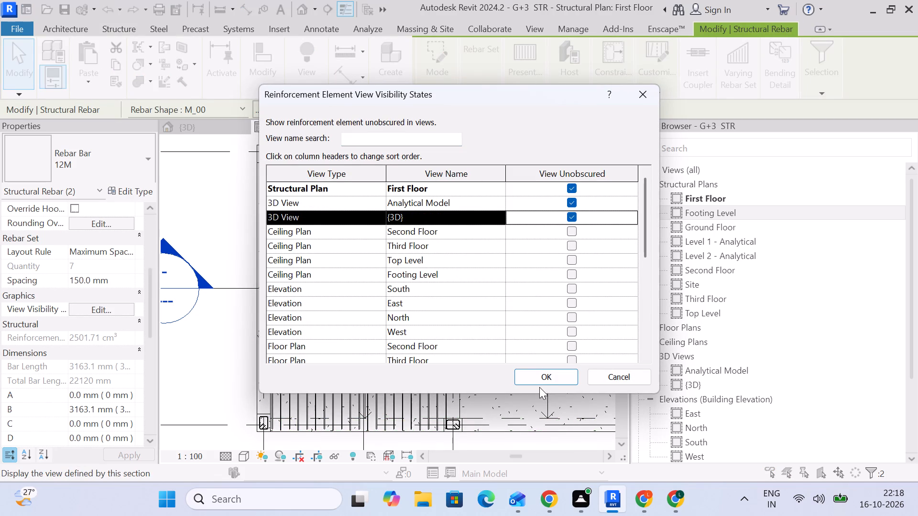
click(539, 376)
click(517, 332)
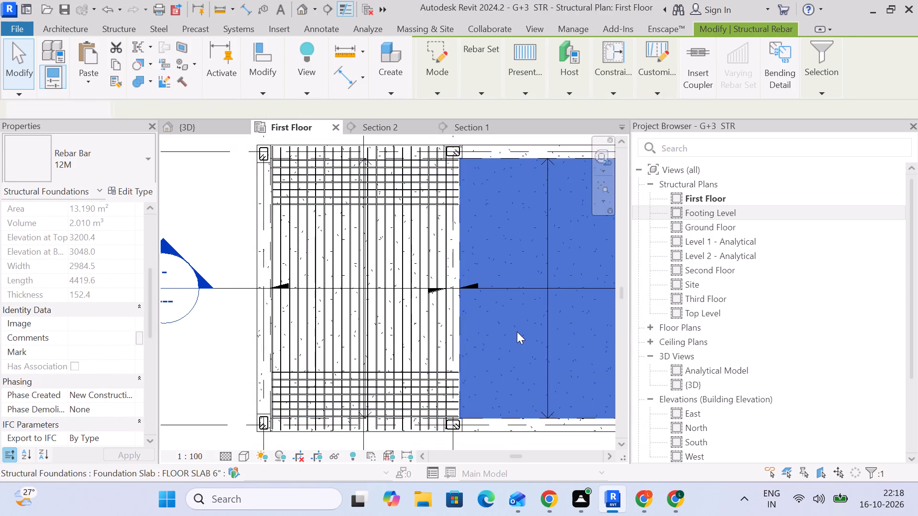
scroll(491, 287, down, 2)
click(504, 148)
Examine the end distribution bars against the lengthwise 12M bars in the First Floor plan, and open Section 1.
scroll(412, 199, up, 3)
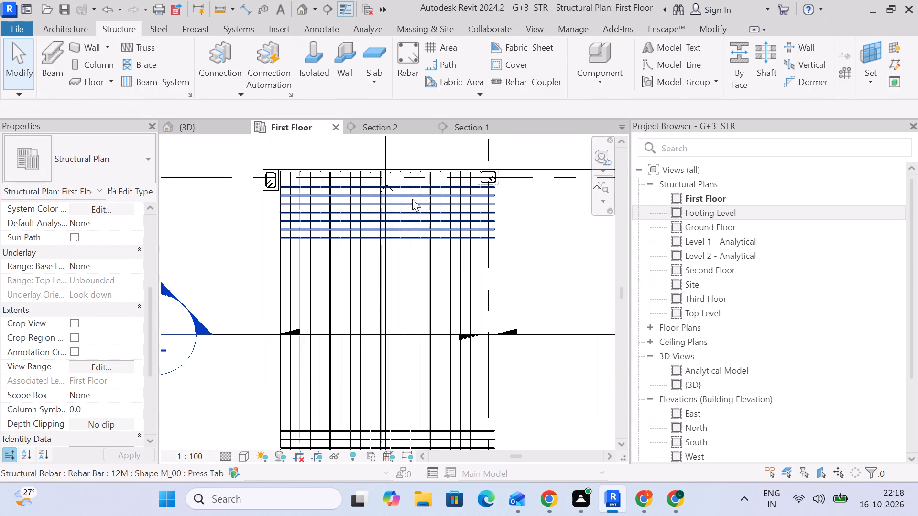
scroll(451, 217, up, 3)
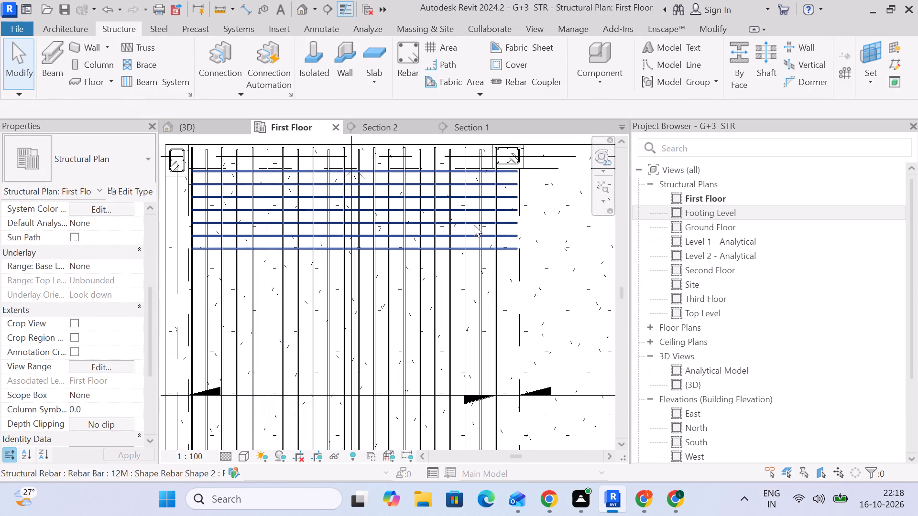
scroll(443, 233, down, 3)
middle_drag(442, 236, 440, 192)
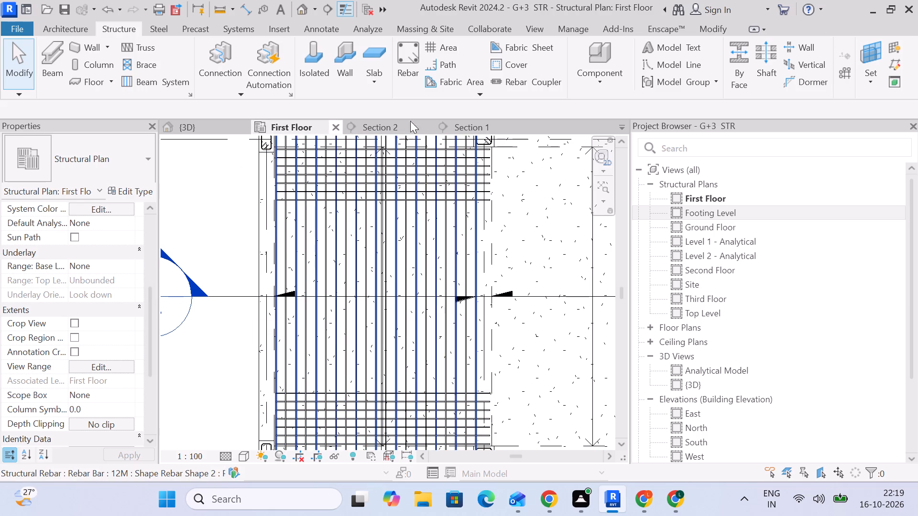
click(498, 126)
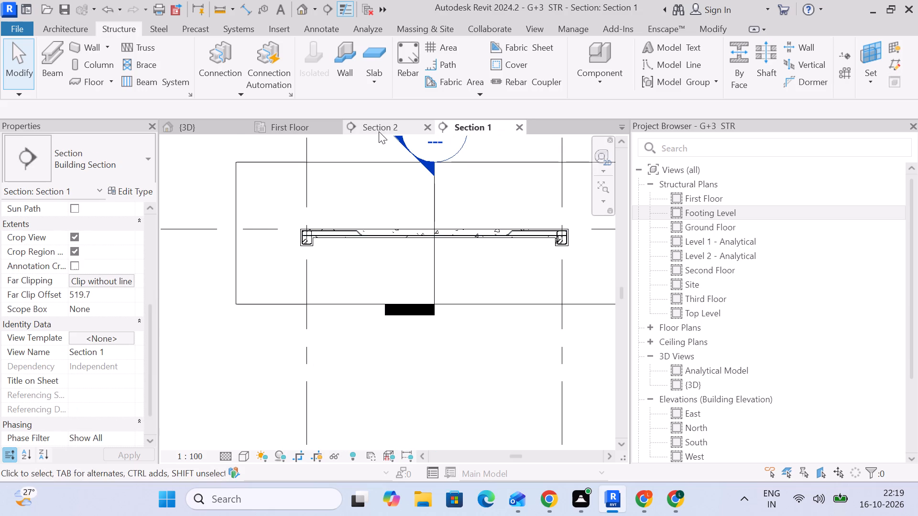
In Section 2, place a straight 8M bar of shape M_00 along the bottom of the slab.
click(379, 131)
scroll(251, 241, up, 4)
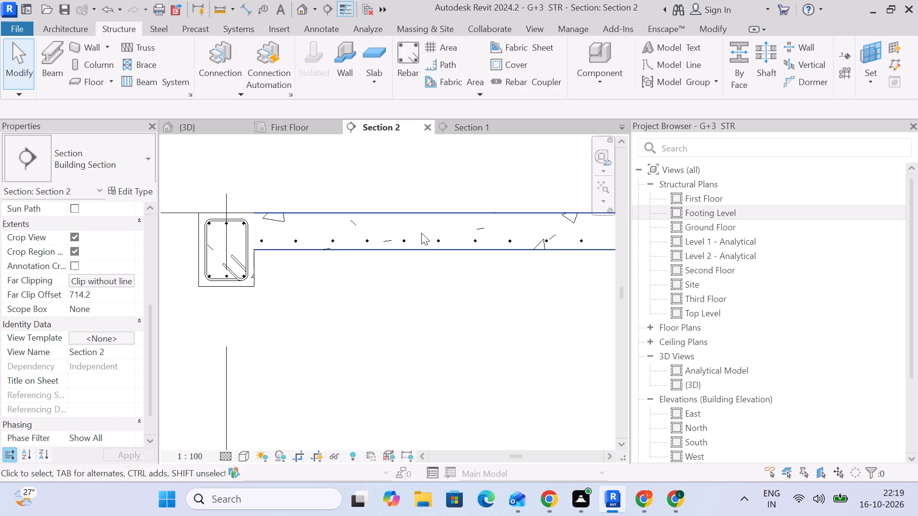
click(405, 60)
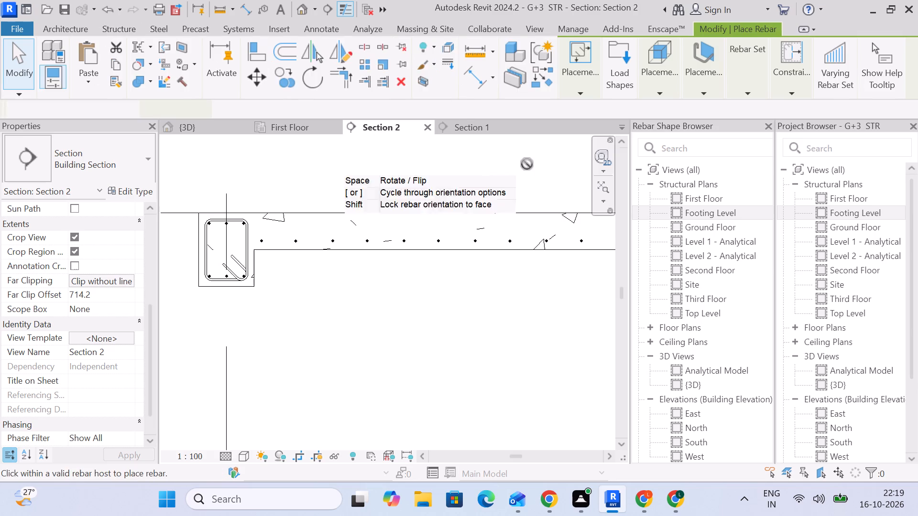
click(736, 161)
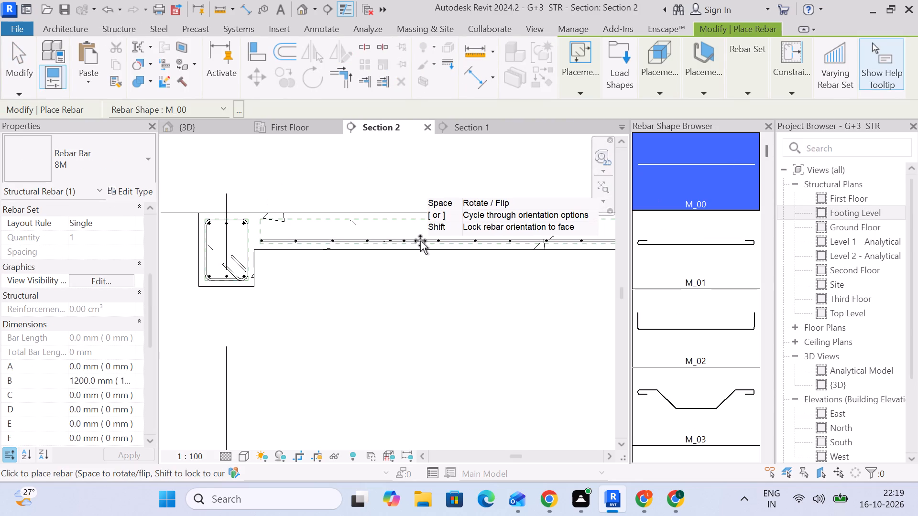
click(419, 238)
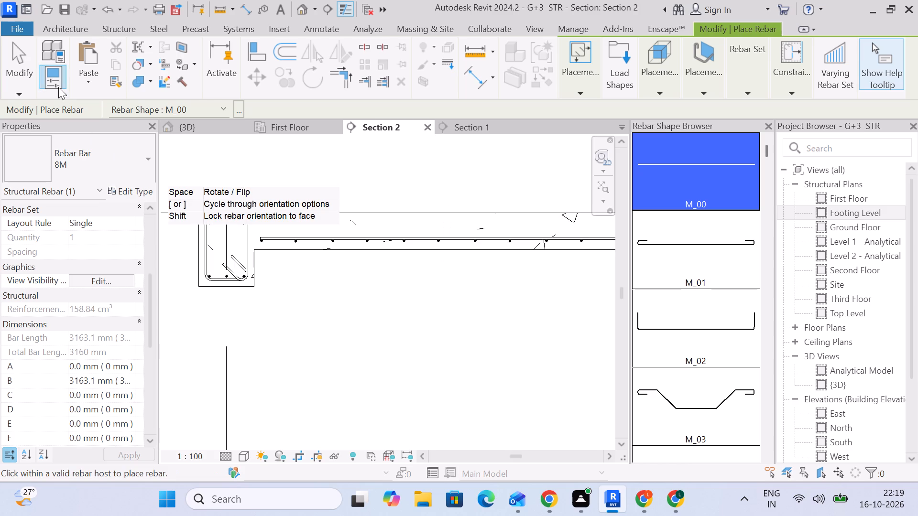
click(20, 64)
Set the new 8M bottom bar's layout to Maximum Spacing at 150 mm.
click(319, 238)
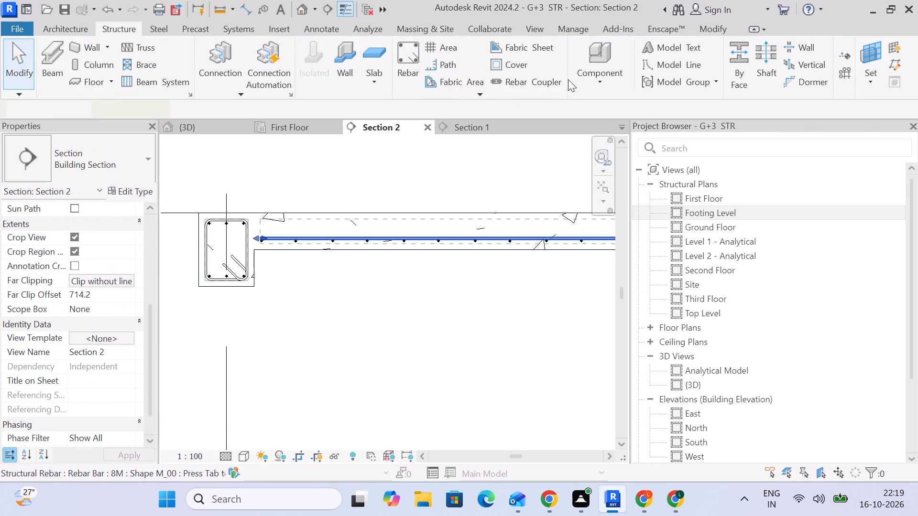
click(634, 85)
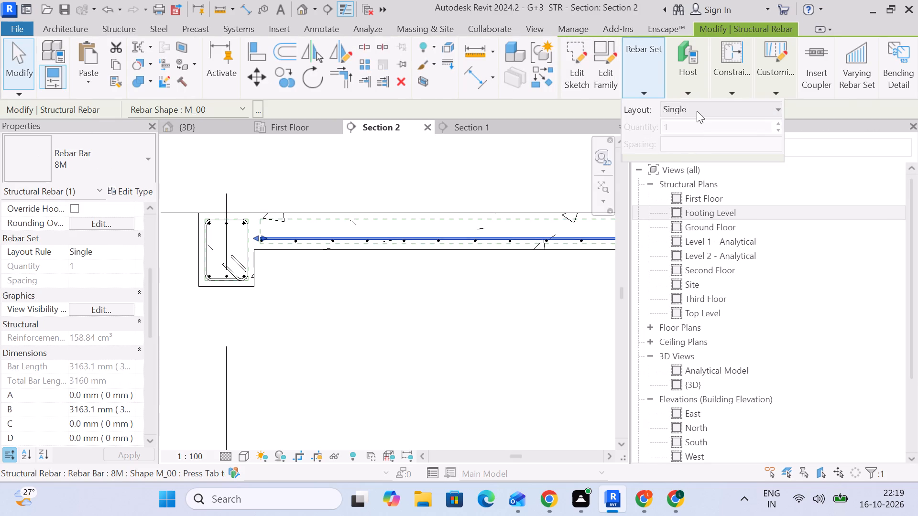
click(697, 111)
click(704, 166)
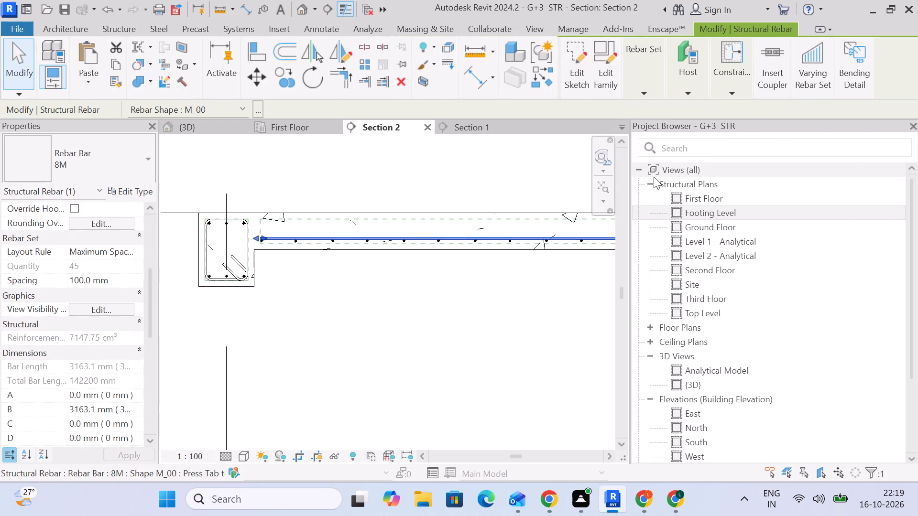
click(649, 83)
click(718, 141)
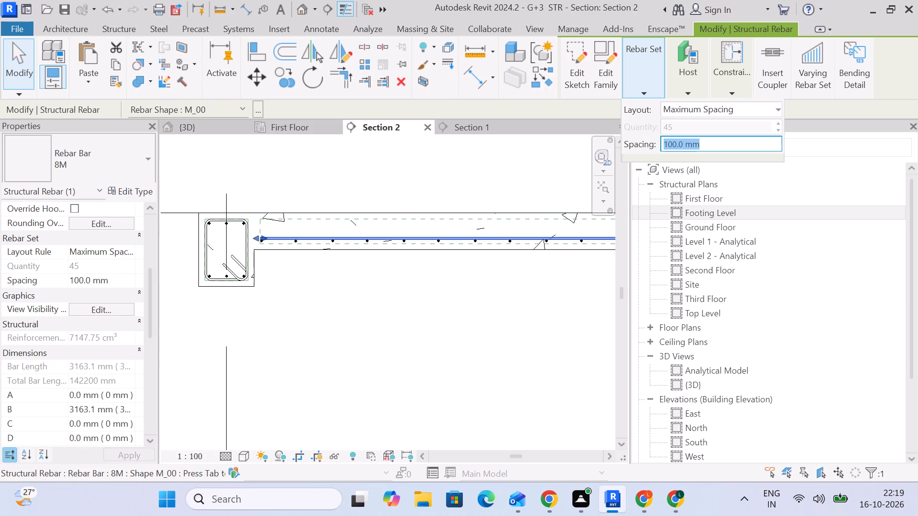
text(150)
key(Return)
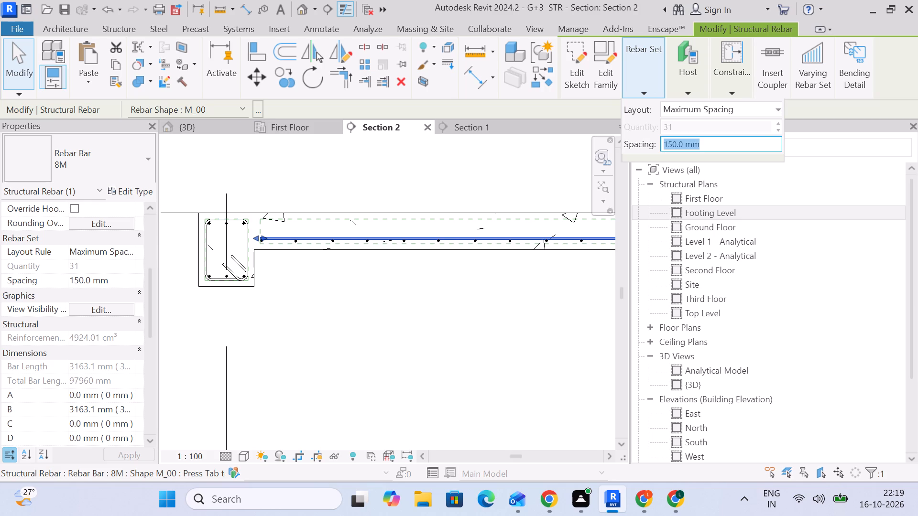
click(526, 175)
Make the new crosswise 8M bar set show unobscured in the First Floor plan, Analytical Model and {3D} views.
scroll(526, 175, down, 3)
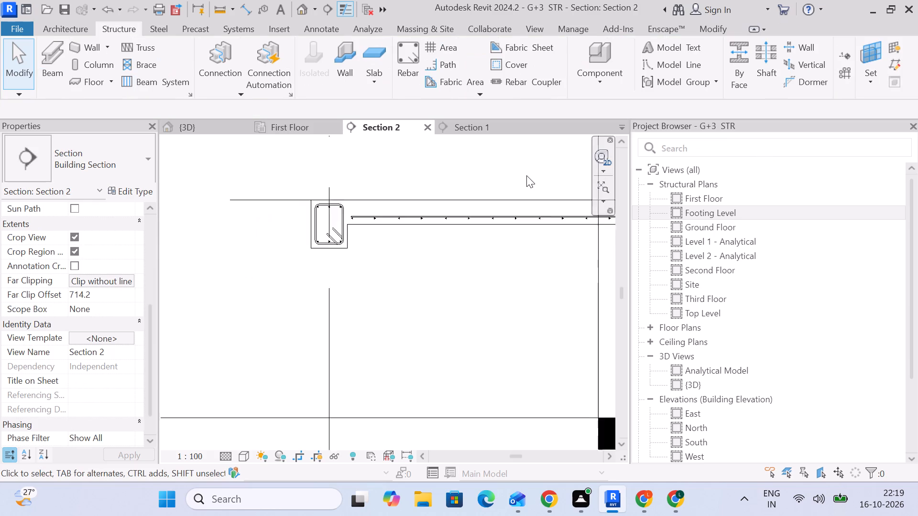
scroll(526, 175, down, 1)
middle_drag(508, 184, 420, 222)
scroll(422, 204, down, 2)
middle_drag(422, 204, 370, 206)
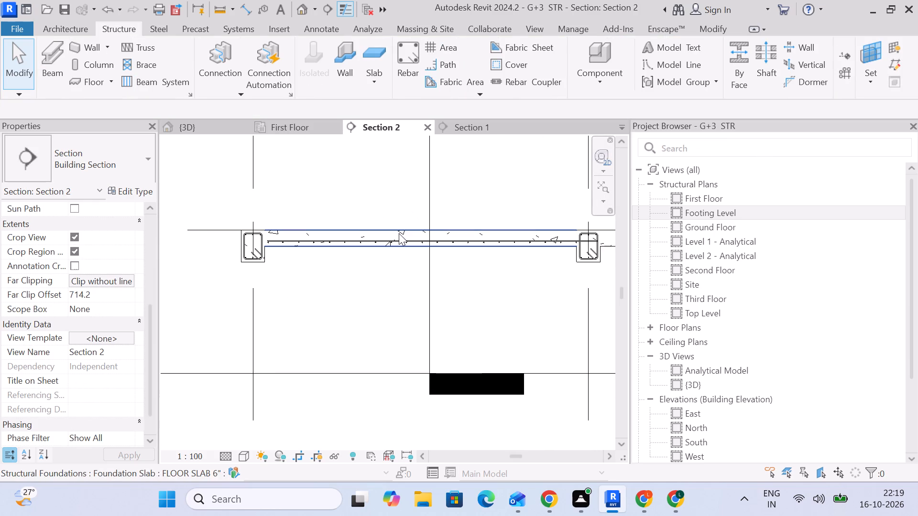
click(448, 123)
click(375, 130)
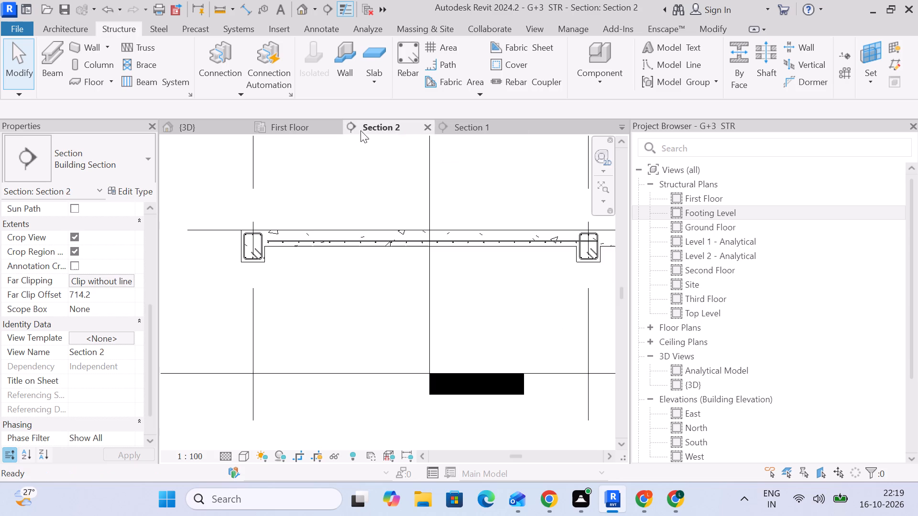
click(292, 128)
scroll(344, 239, down, 3)
middle_drag(344, 240, 354, 179)
scroll(344, 240, up, 1)
click(358, 179)
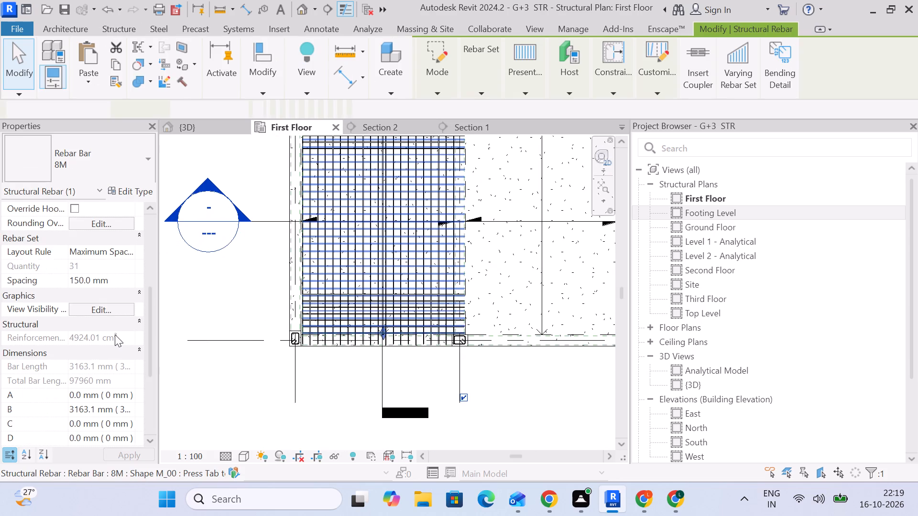
click(117, 310)
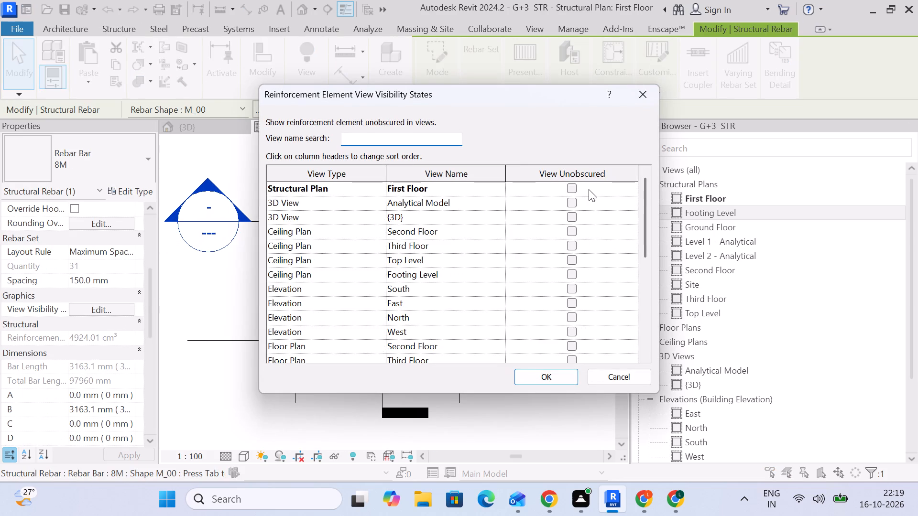
click(572, 188)
click(566, 199)
click(569, 205)
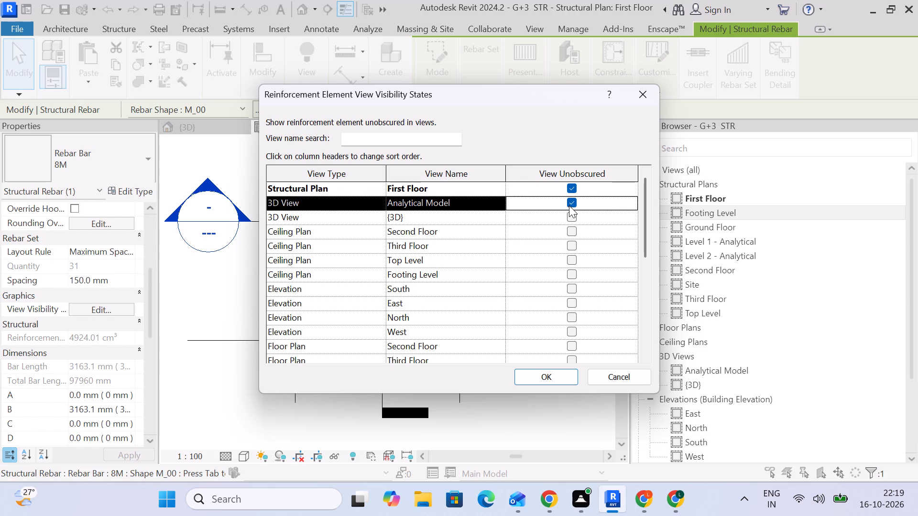
click(569, 217)
click(553, 378)
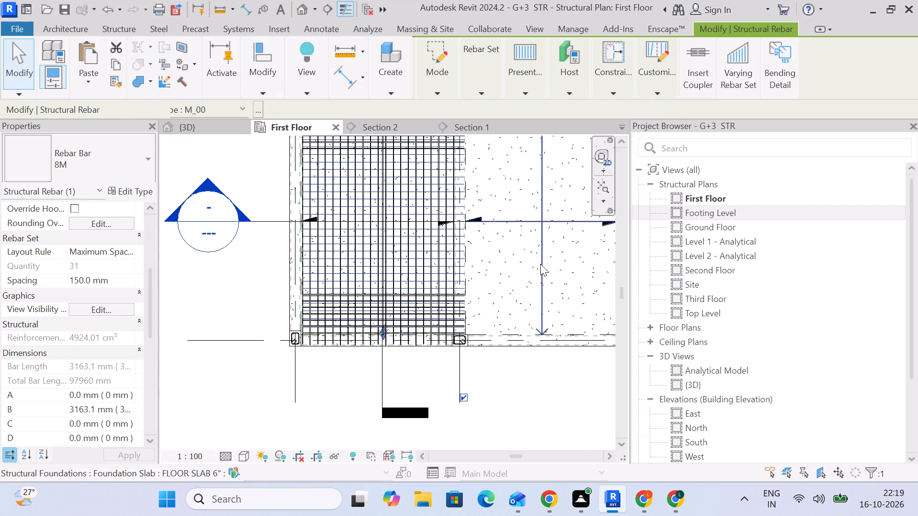
scroll(516, 244, down, 3)
middle_drag(516, 246, 500, 226)
click(514, 324)
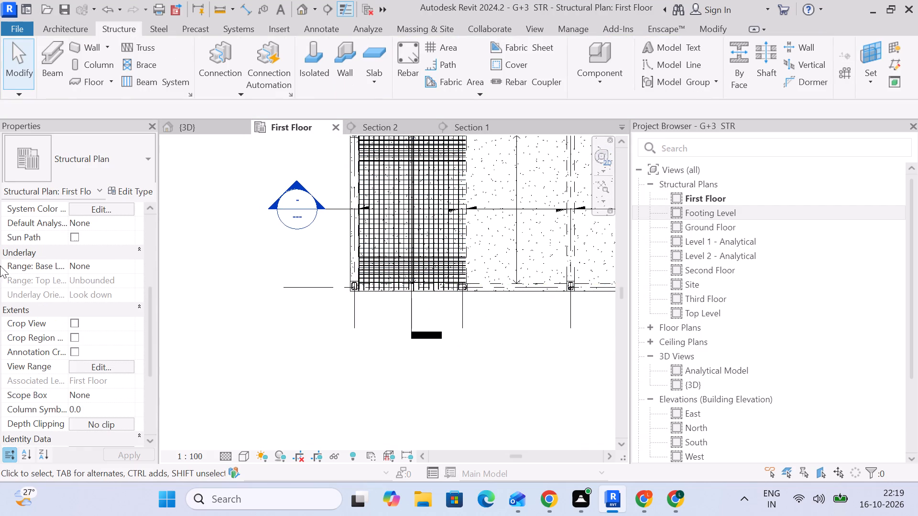
Examine the crosswise 8M bar set against the 12M bar sets at both ends of the slab in the First Floor plan.
middle_drag(467, 205, 451, 301)
scroll(410, 294, up, 3)
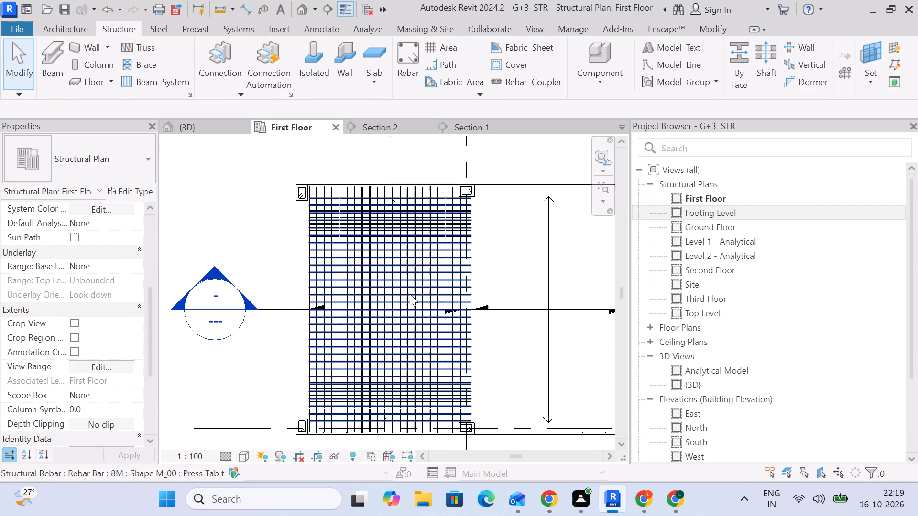
scroll(409, 294, up, 2)
middle_drag(409, 294, 417, 259)
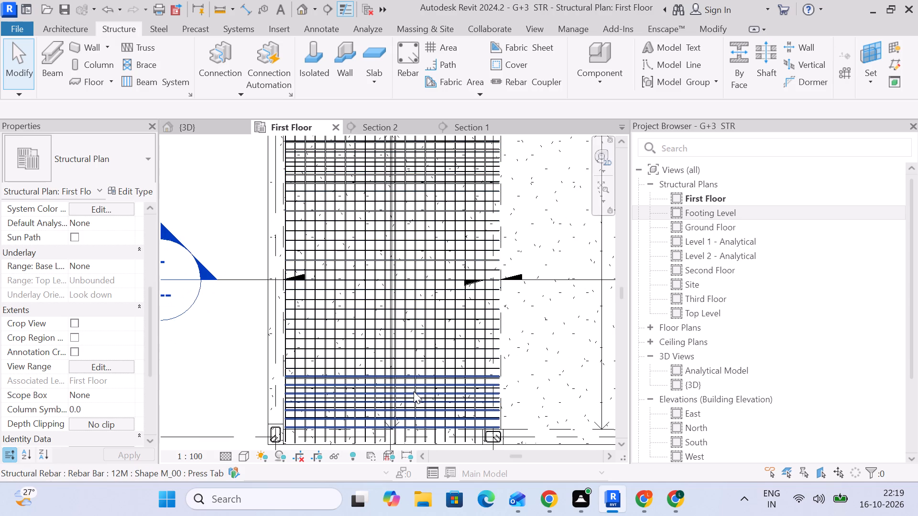
click(414, 391)
scroll(426, 352, up, 4)
middle_drag(452, 352, 516, 181)
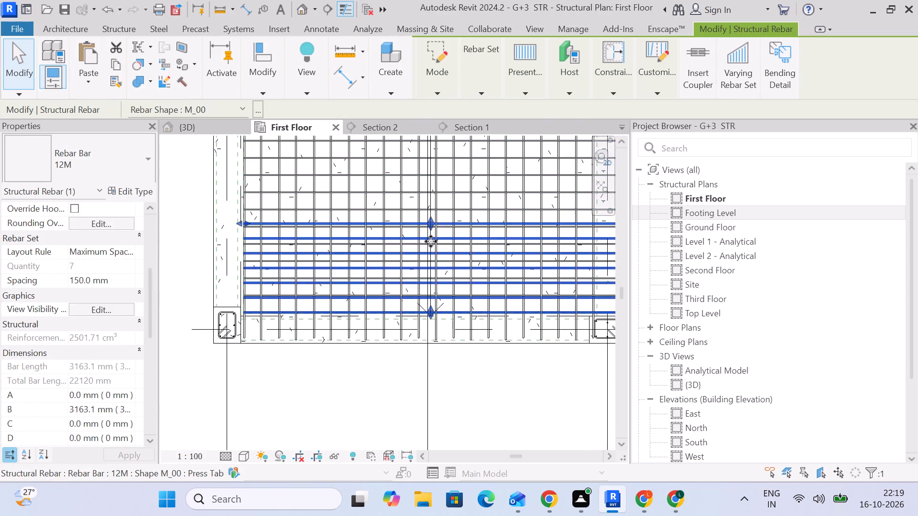
scroll(431, 241, up, 2)
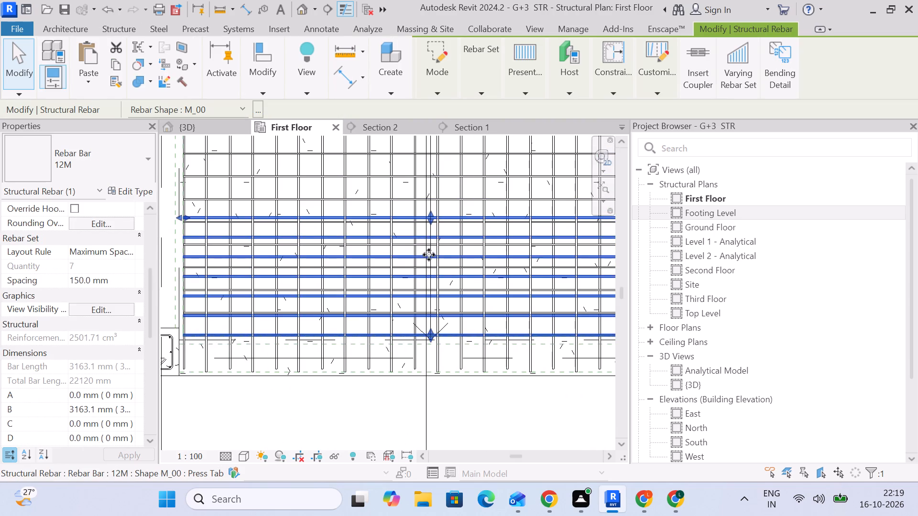
scroll(429, 256, down, 5)
middle_drag(429, 258, 420, 515)
scroll(425, 248, up, 5)
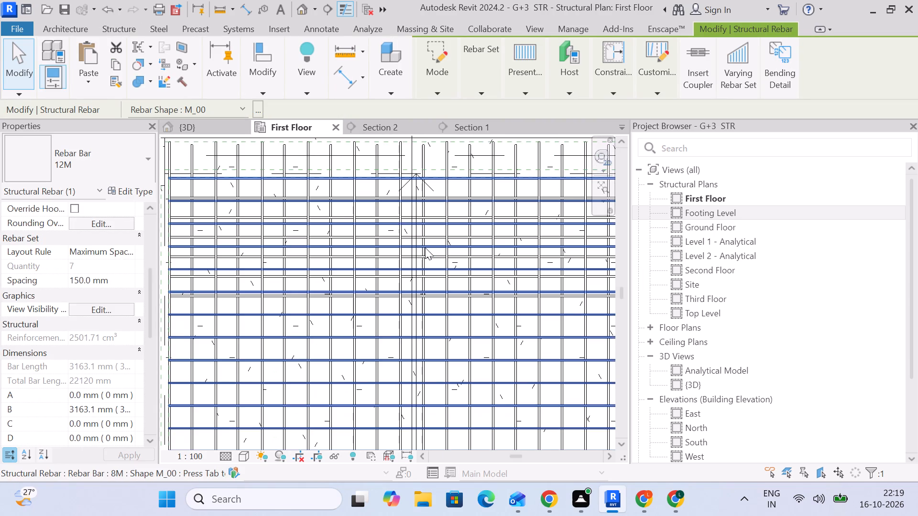
click(425, 247)
scroll(426, 247, down, 1)
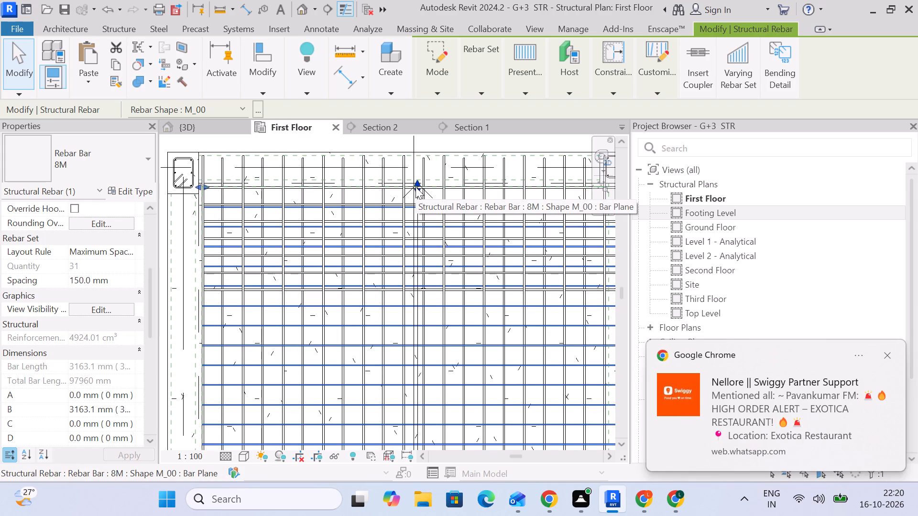
click(885, 354)
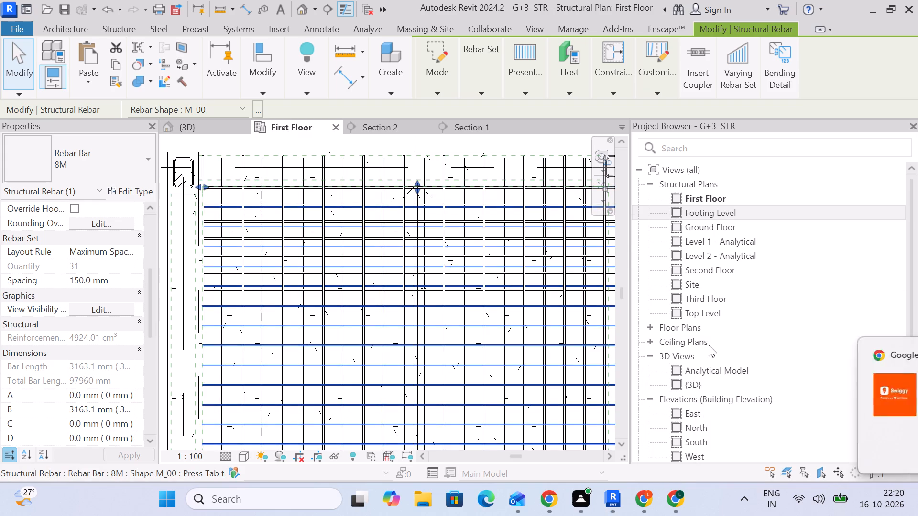
scroll(443, 289, down, 2)
middle_drag(438, 284, 448, 230)
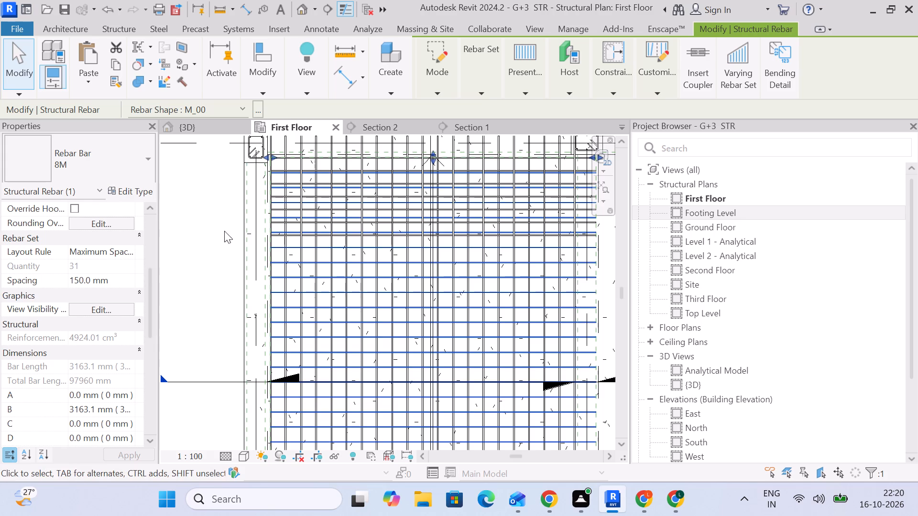
click(213, 204)
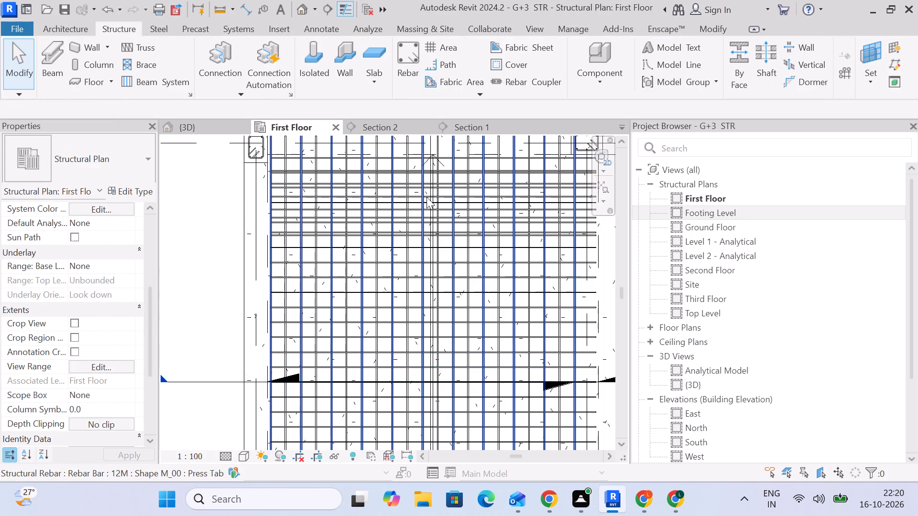
Examine the 12M crosswise bar set at the slab's upper end in the First Floor plan.
scroll(409, 179, up, 4)
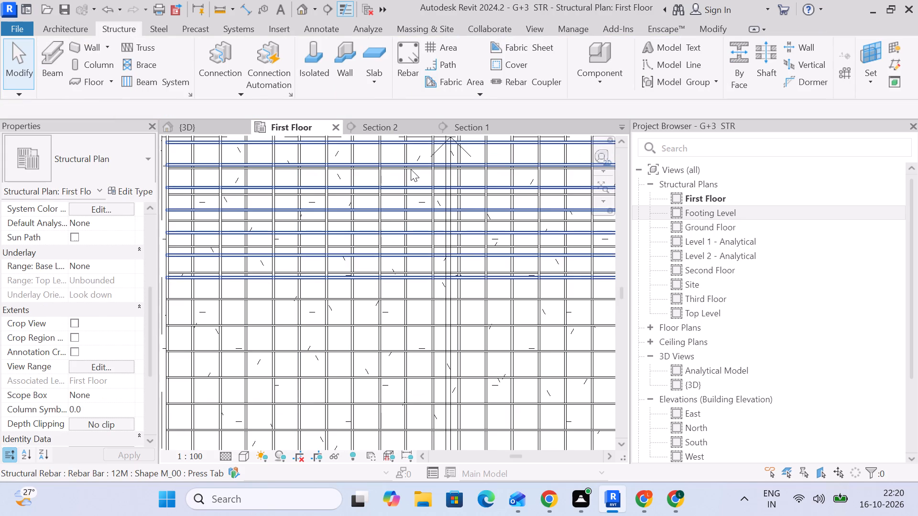
click(411, 169)
middle_drag(411, 172, 437, 270)
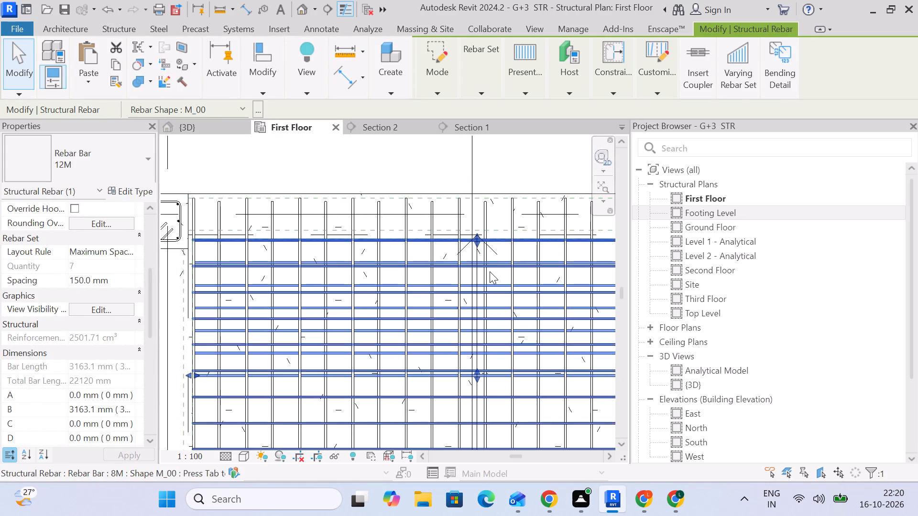
click(492, 87)
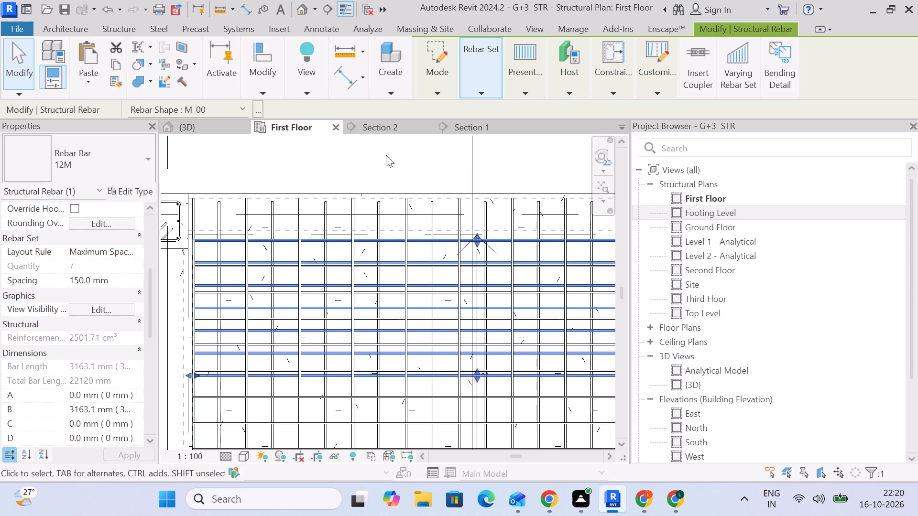
scroll(386, 155, down, 3)
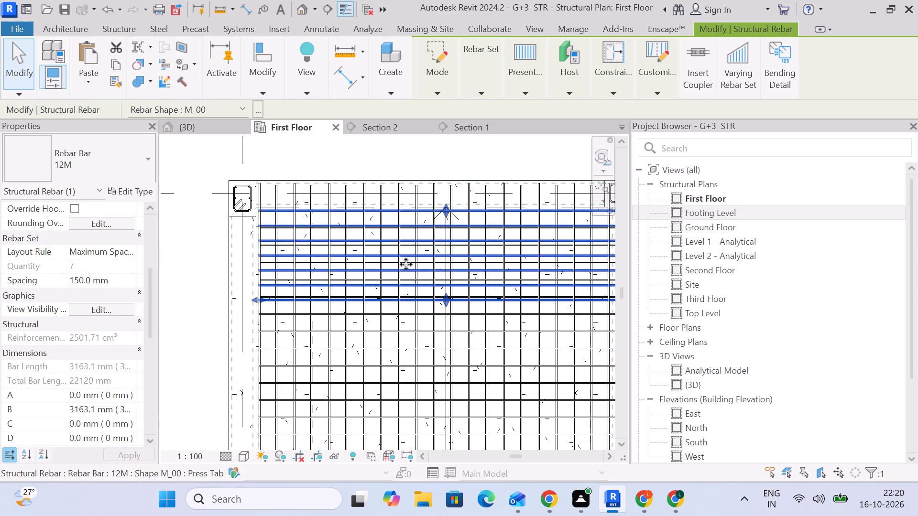
middle_drag(406, 264, 397, 225)
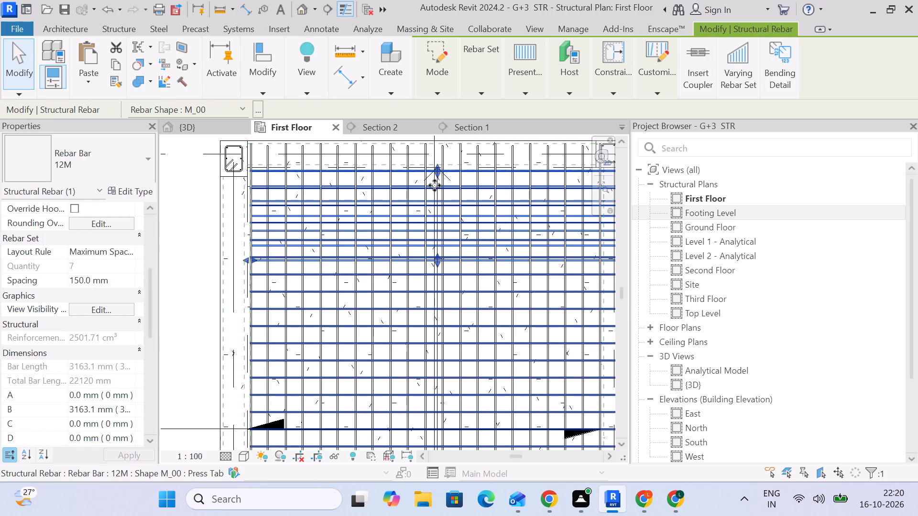
scroll(433, 164, up, 3)
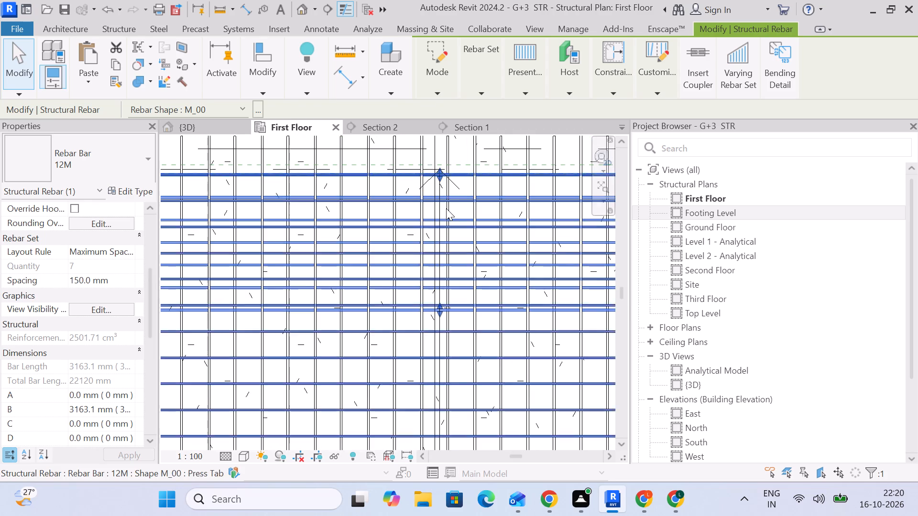
scroll(452, 208, up, 4)
Examine the extent of the crosswise 8M bar set between both ends of the slab in the First Floor plan.
click(459, 198)
middle_drag(459, 200, 459, 273)
scroll(443, 242, down, 4)
middle_drag(443, 242, 435, 187)
middle_drag(429, 308, 426, 192)
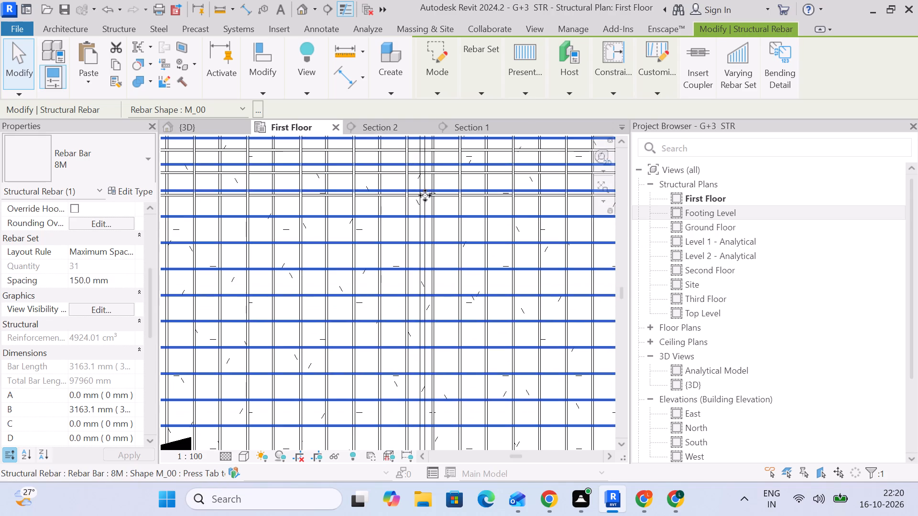
scroll(425, 198, down, 9)
middle_drag(443, 279, 449, 194)
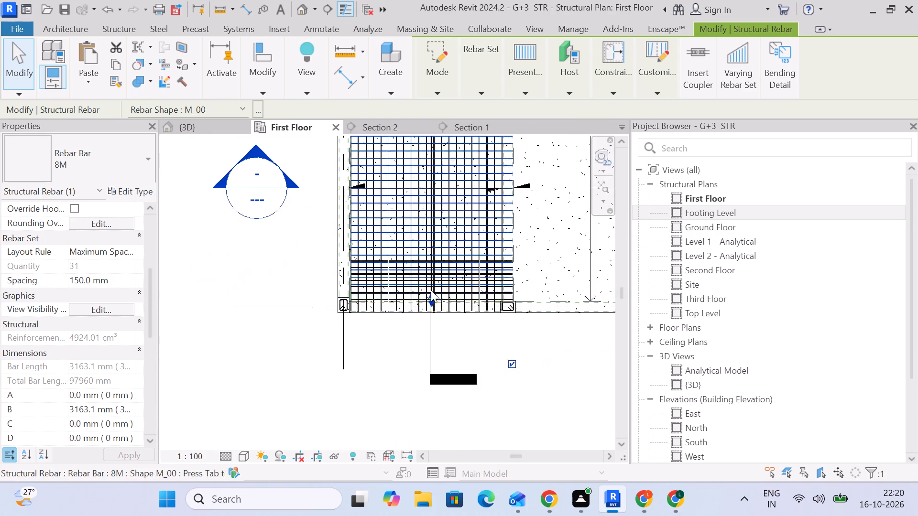
scroll(431, 290, up, 9)
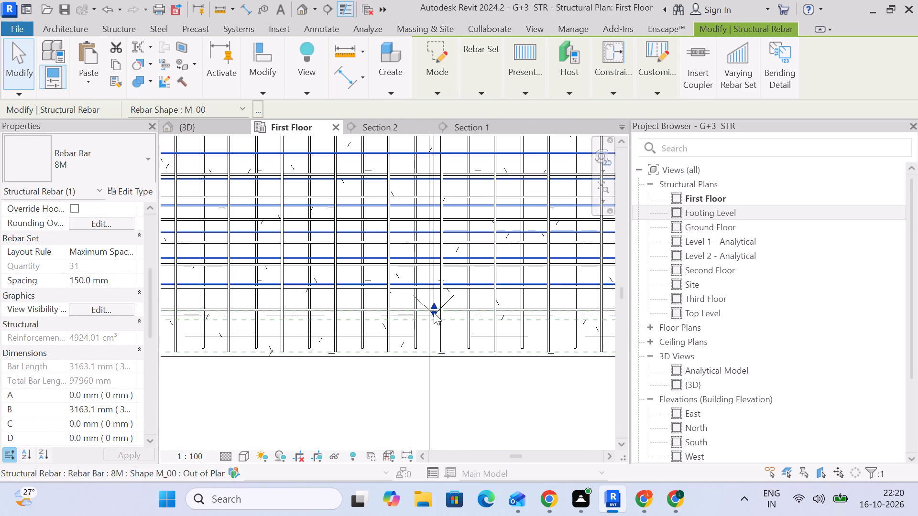
scroll(433, 312, down, 10)
scroll(431, 310, up, 1)
scroll(432, 310, down, 4)
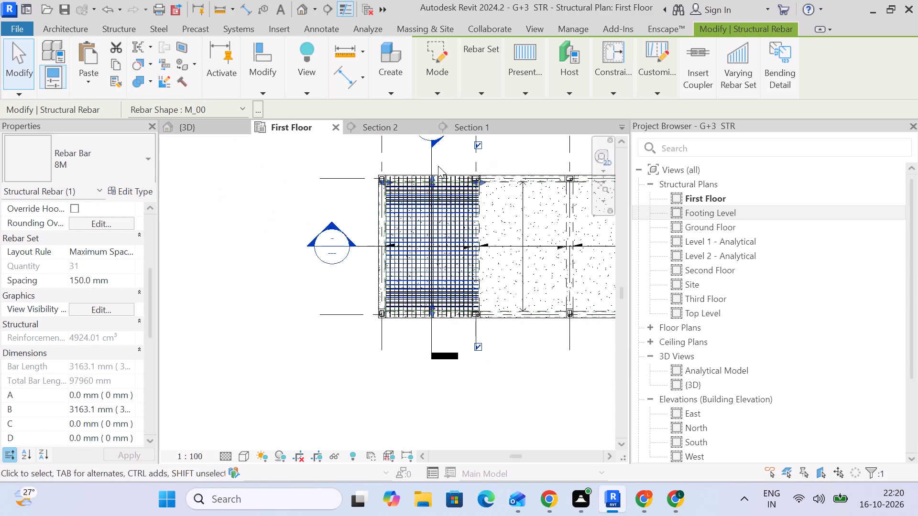
scroll(438, 166, up, 14)
scroll(426, 214, down, 3)
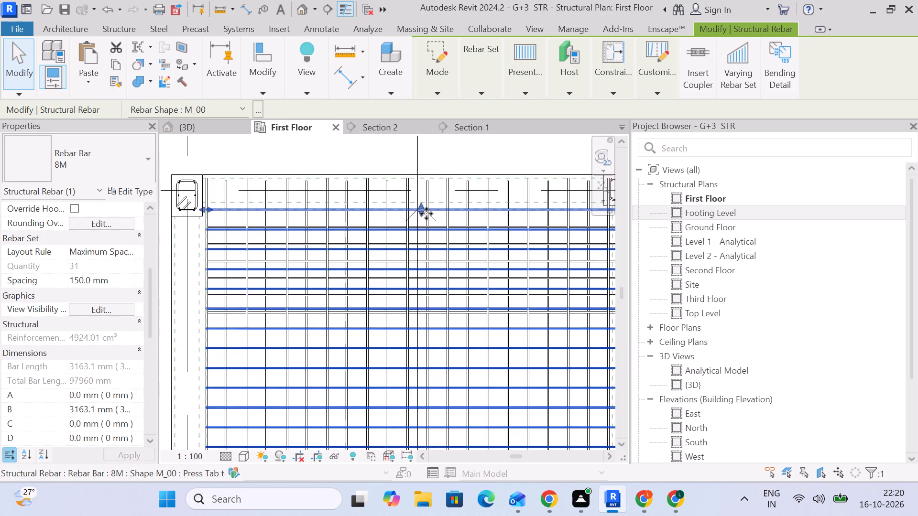
scroll(426, 214, up, 1)
middle_drag(426, 214, 452, 184)
scroll(452, 184, down, 8)
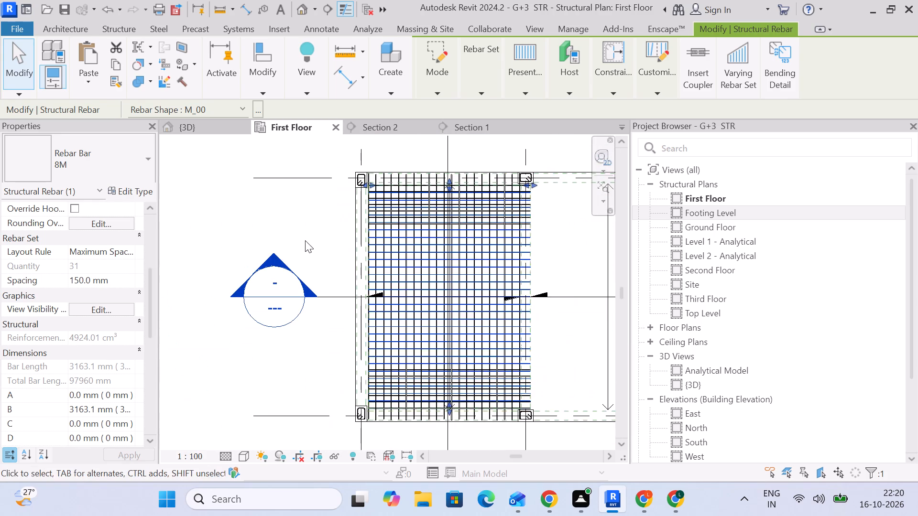
click(304, 240)
scroll(442, 234, down, 5)
middle_drag(492, 258, 468, 246)
scroll(466, 241, down, 3)
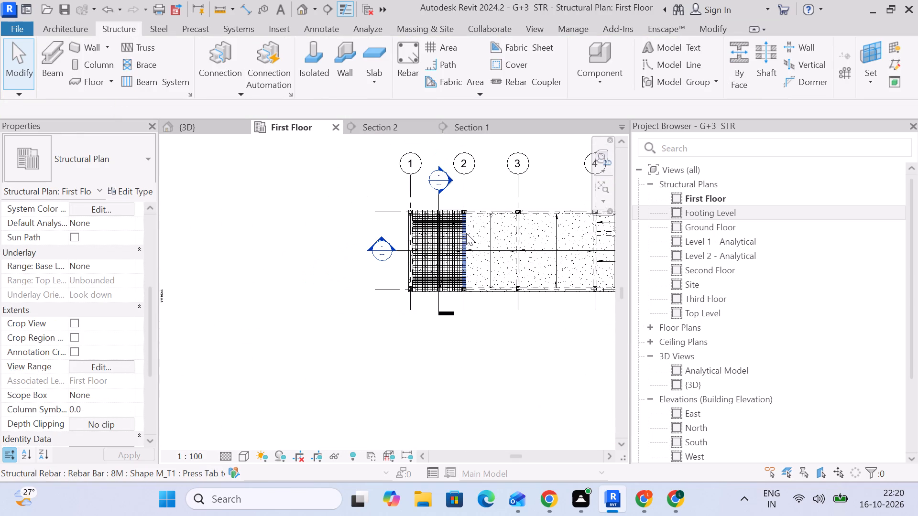
scroll(466, 233, down, 1)
scroll(466, 233, up, 1)
middle_drag(467, 242, 406, 225)
scroll(398, 226, up, 3)
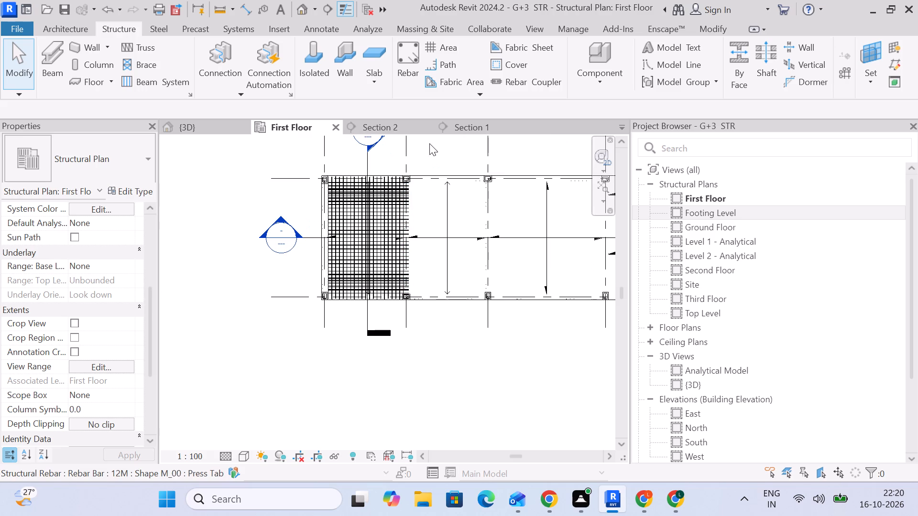
In Section 2, stretch the straight 8M bottom bar into the outer edge beam to a length of about 3360 mm.
click(404, 125)
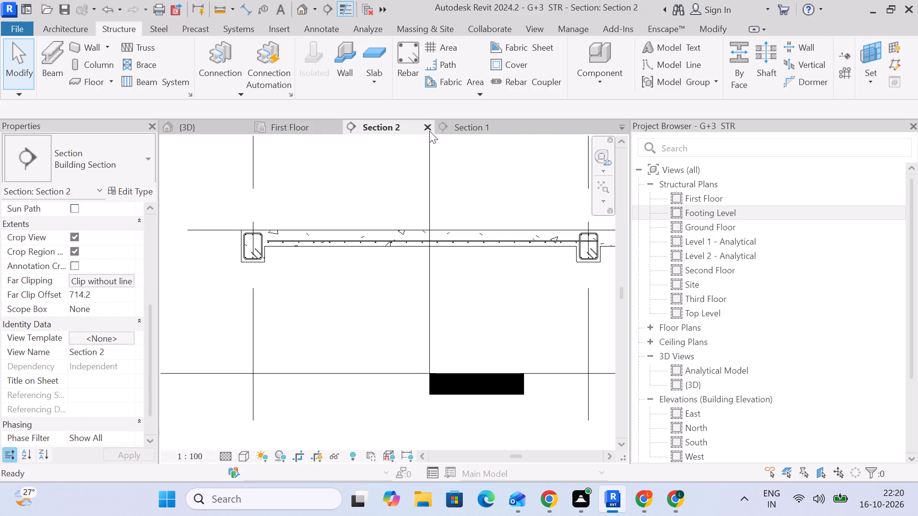
click(275, 244)
scroll(275, 240, up, 6)
drag(255, 241, 216, 247)
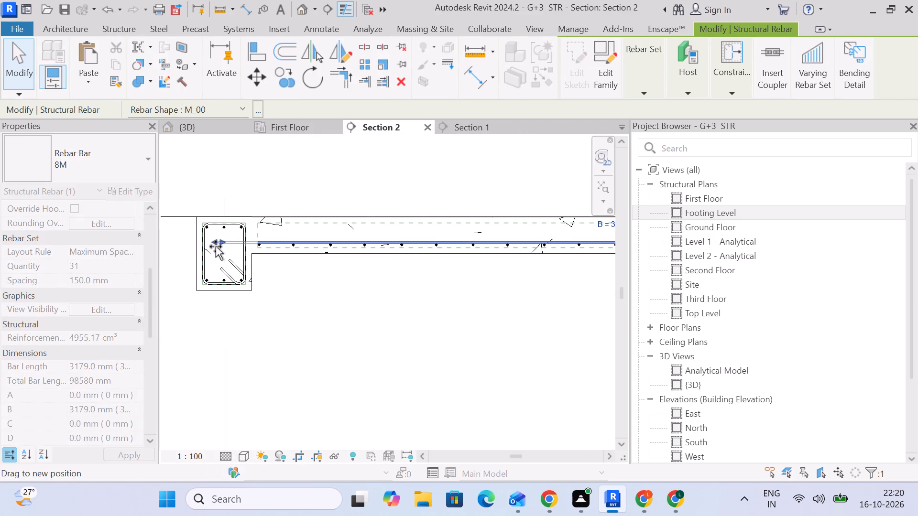
drag(216, 247, 209, 250)
scroll(225, 247, down, 6)
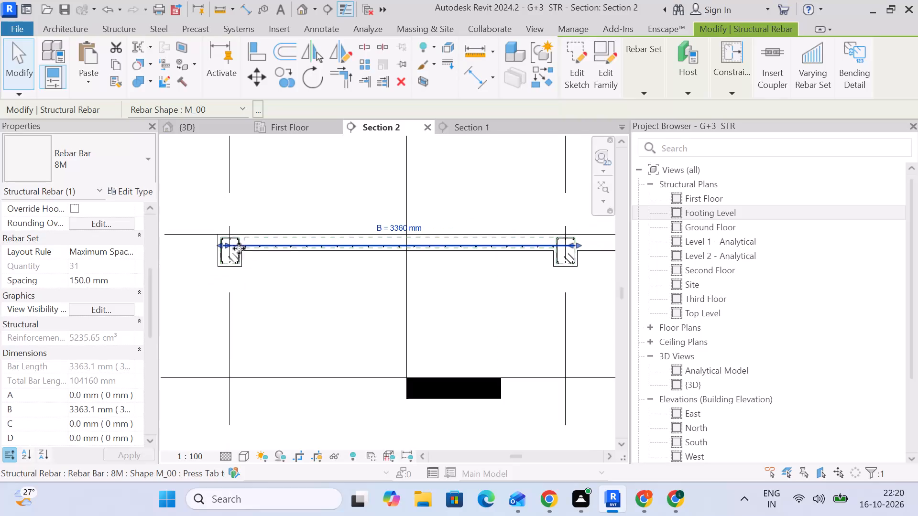
scroll(334, 264, down, 2)
scroll(573, 234, up, 3)
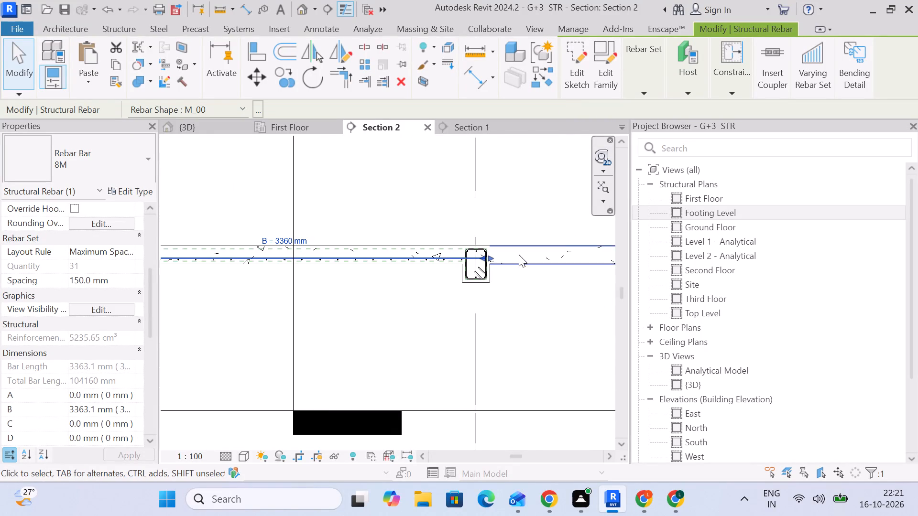
middle_drag(440, 282, 460, 268)
click(459, 268)
scroll(459, 268, down, 4)
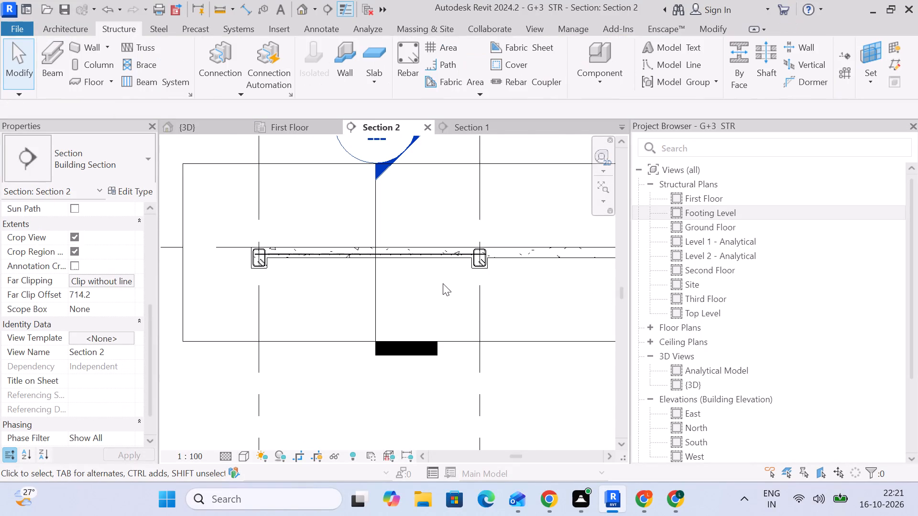
click(441, 285)
scroll(440, 285, down, 4)
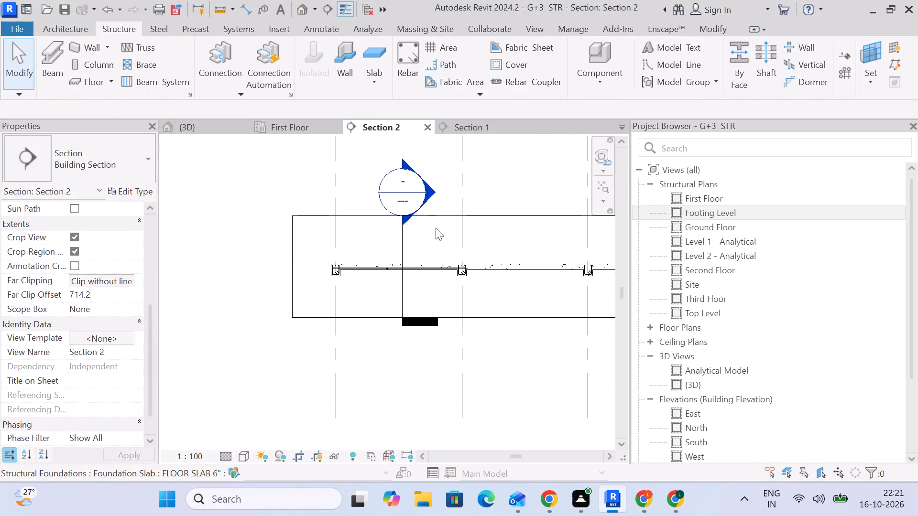
In Section 1, change the crosswise straight bottom bar set from 8M to bar type 12M.
click(464, 123)
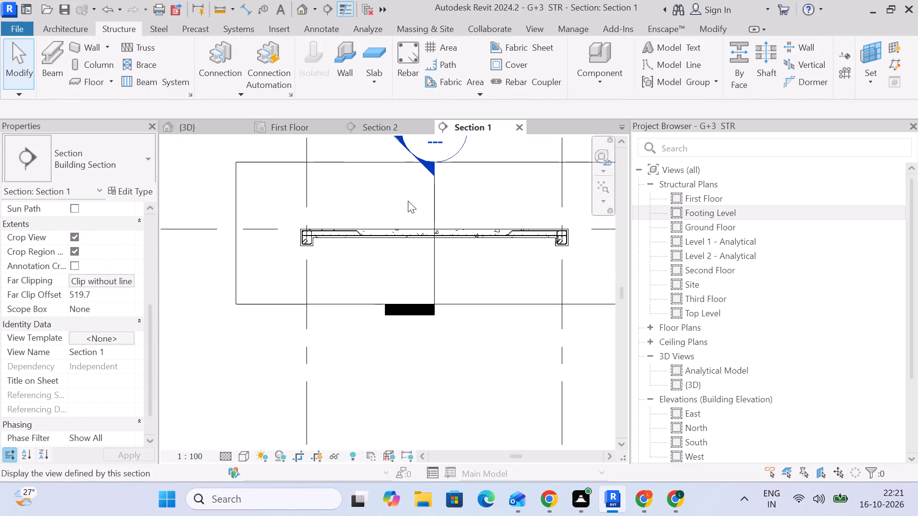
scroll(474, 247, up, 4)
middle_drag(478, 247, 462, 245)
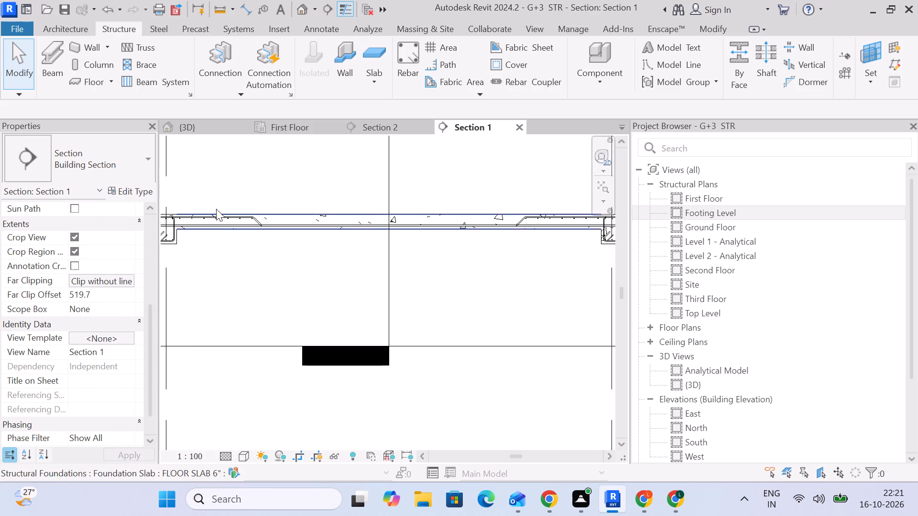
scroll(216, 217, up, 7)
scroll(314, 241, up, 4)
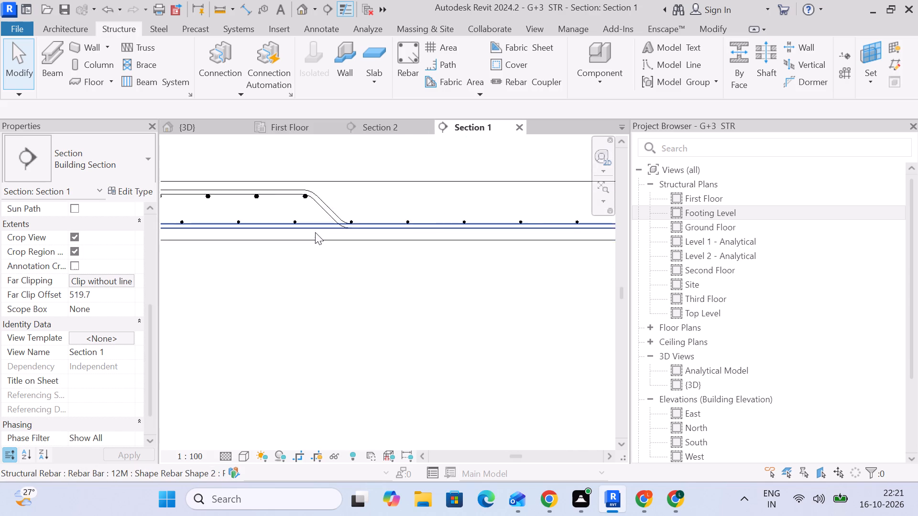
scroll(315, 232, up, 6)
click(286, 212)
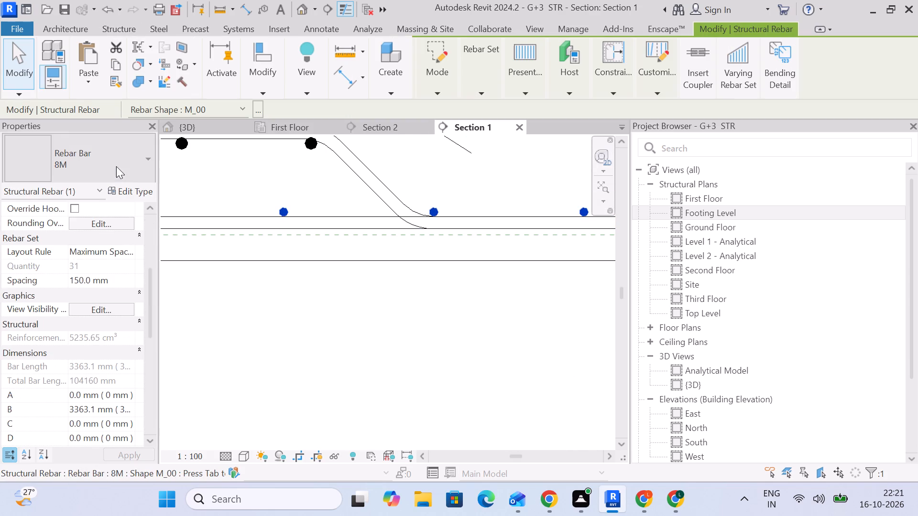
scroll(263, 205, down, 4)
middle_drag(264, 206, 387, 193)
click(80, 164)
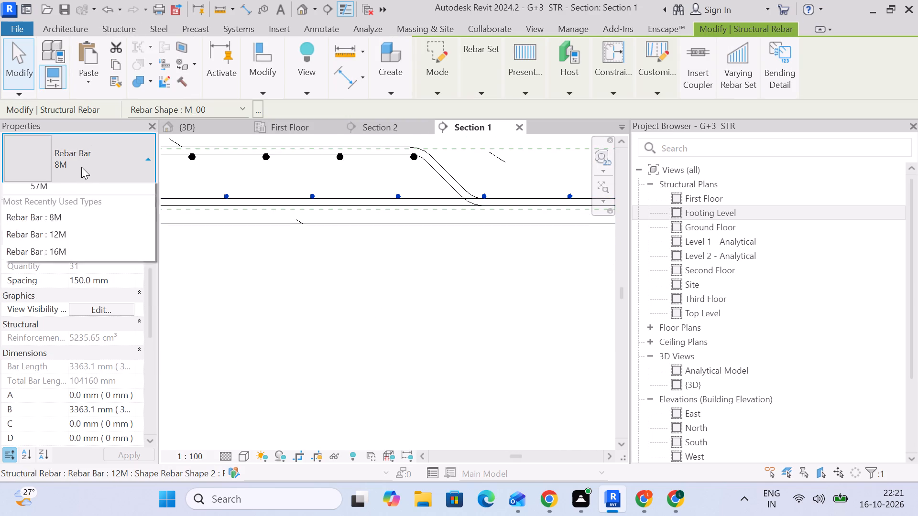
click(76, 246)
click(368, 272)
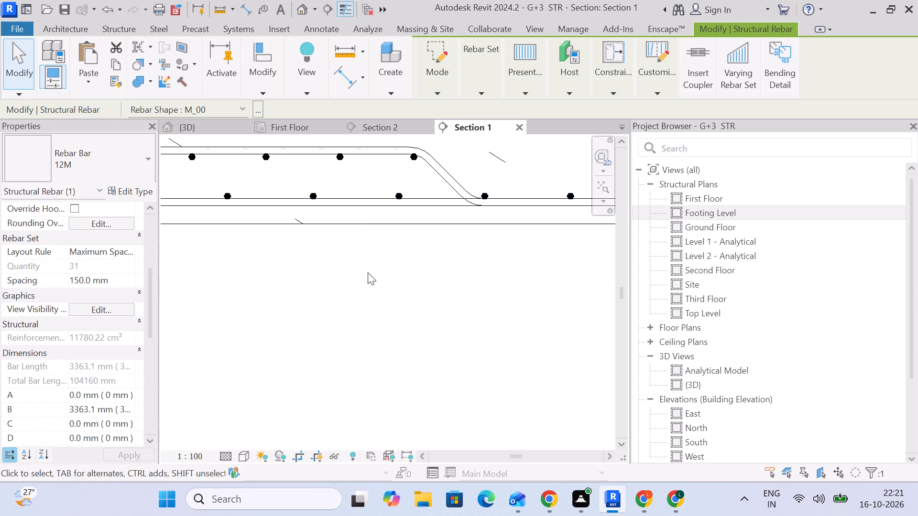
Examine the reinforcement along the whole slab in Section 1 and in the First Floor plan.
scroll(371, 272, down, 6)
scroll(440, 282, down, 4)
middle_drag(440, 282, 375, 272)
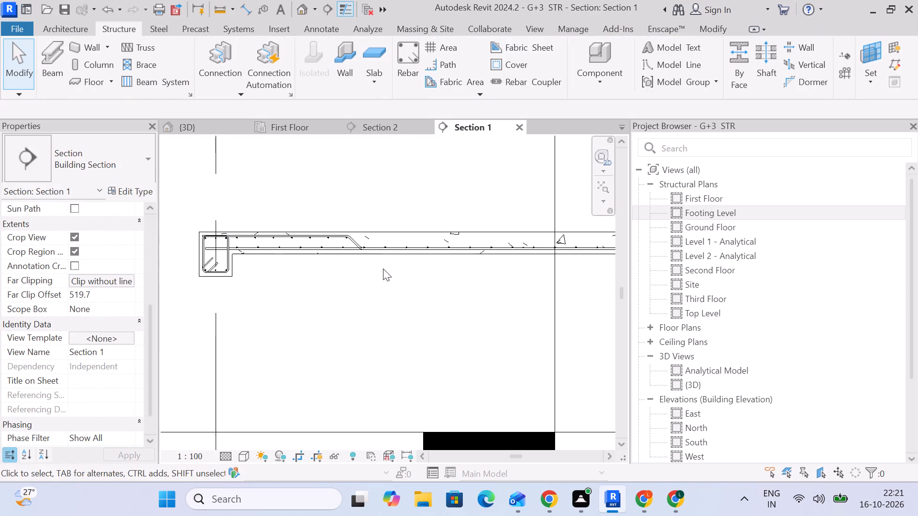
middle_drag(443, 285, 410, 269)
scroll(405, 267, down, 4)
middle_drag(408, 268, 309, 256)
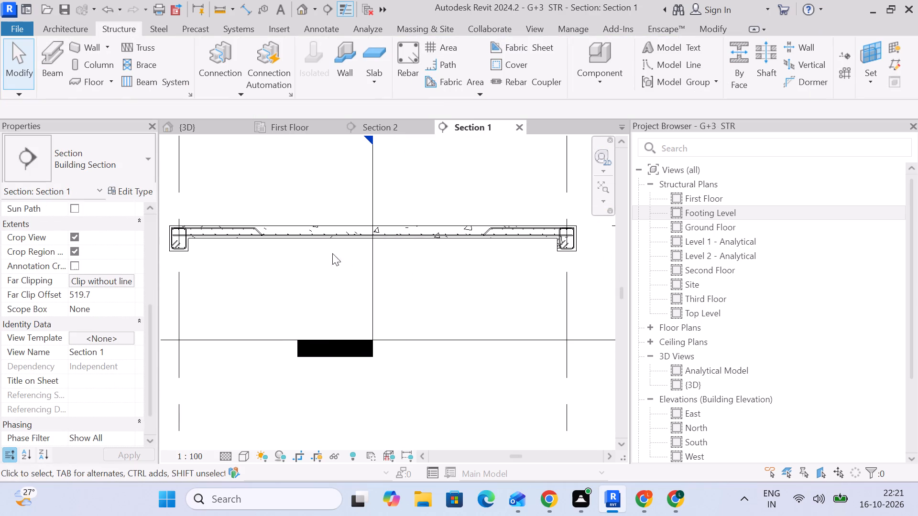
click(287, 131)
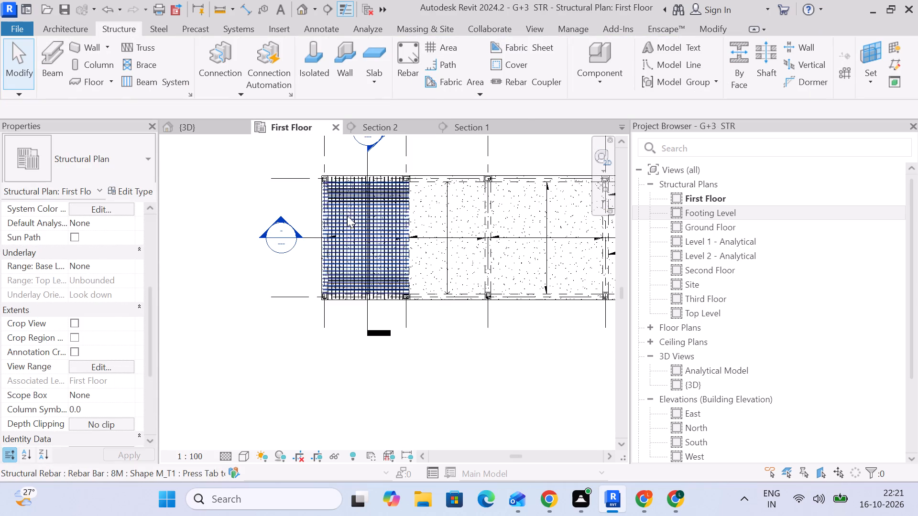
scroll(352, 208, up, 5)
scroll(412, 217, up, 3)
scroll(428, 224, down, 2)
middle_drag(429, 224, 361, 217)
scroll(361, 217, down, 1)
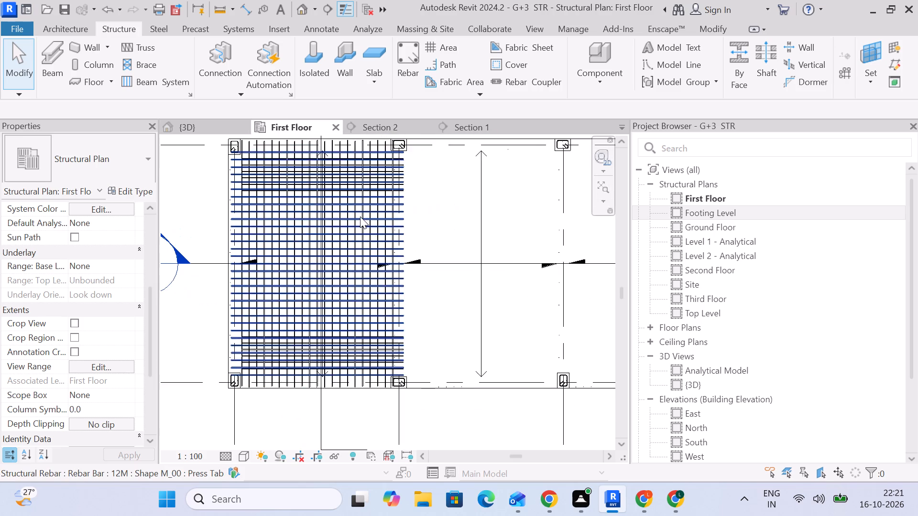
scroll(360, 216, down, 3)
middle_drag(424, 251, 323, 232)
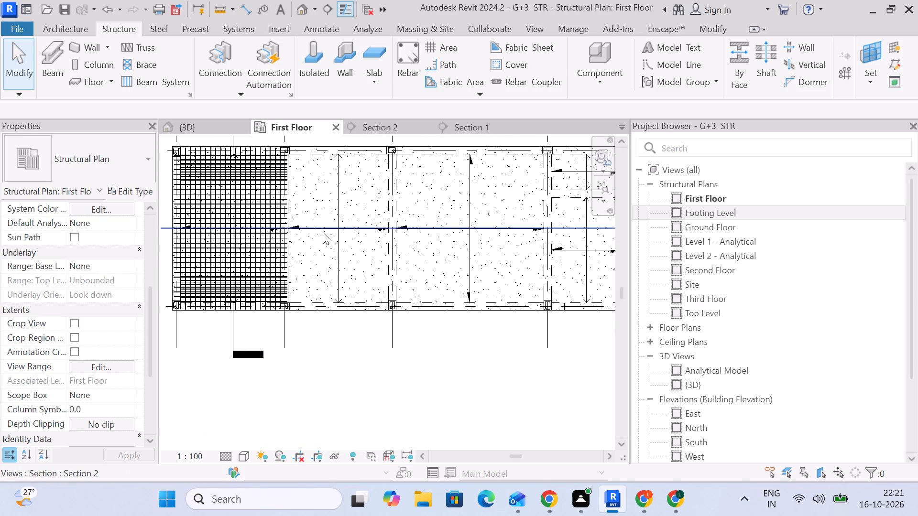
In Section 2, examine the slab reinforcement near the end beam and select the lengthwise cranked 12M bar sets.
click(372, 125)
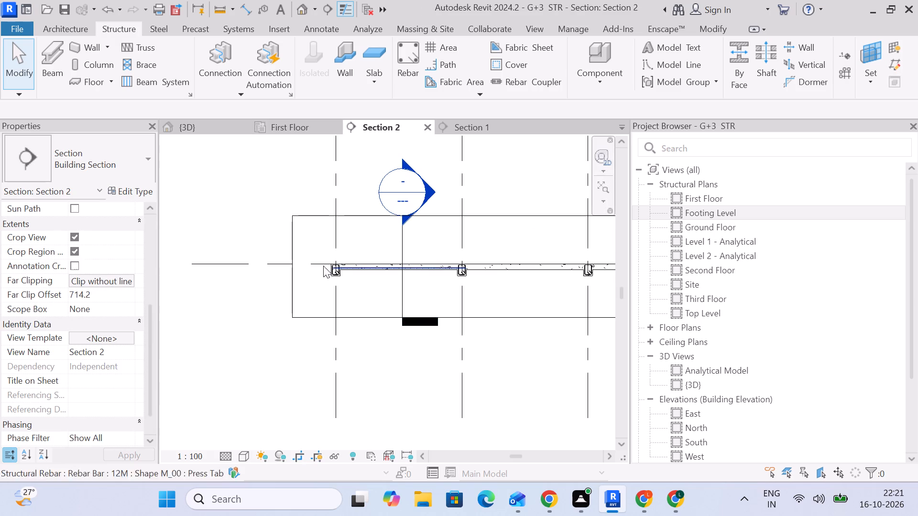
drag(269, 187, 319, 266)
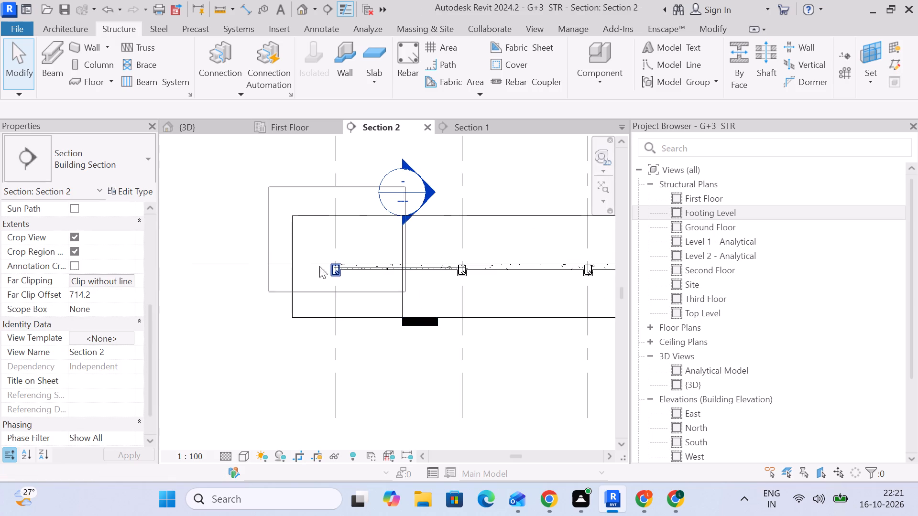
drag(319, 266, 241, 197)
scroll(350, 232, up, 4)
middle_drag(368, 297, 330, 188)
scroll(369, 297, up, 1)
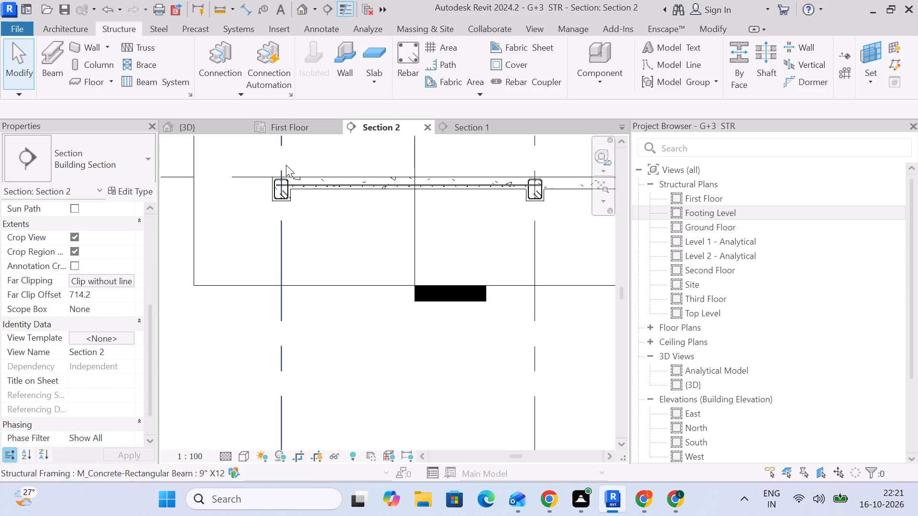
scroll(291, 164, up, 3)
middle_drag(311, 183, 270, 212)
scroll(273, 226, up, 4)
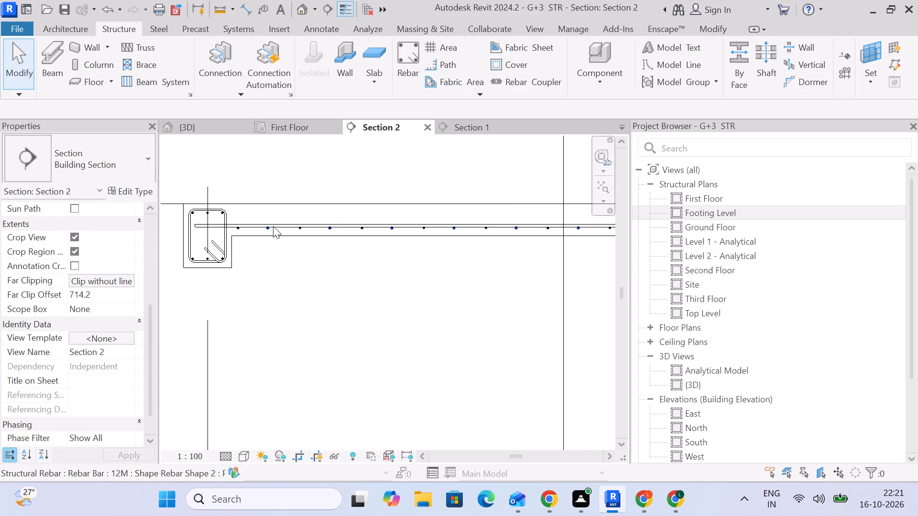
click(275, 226)
scroll(281, 227, up, 5)
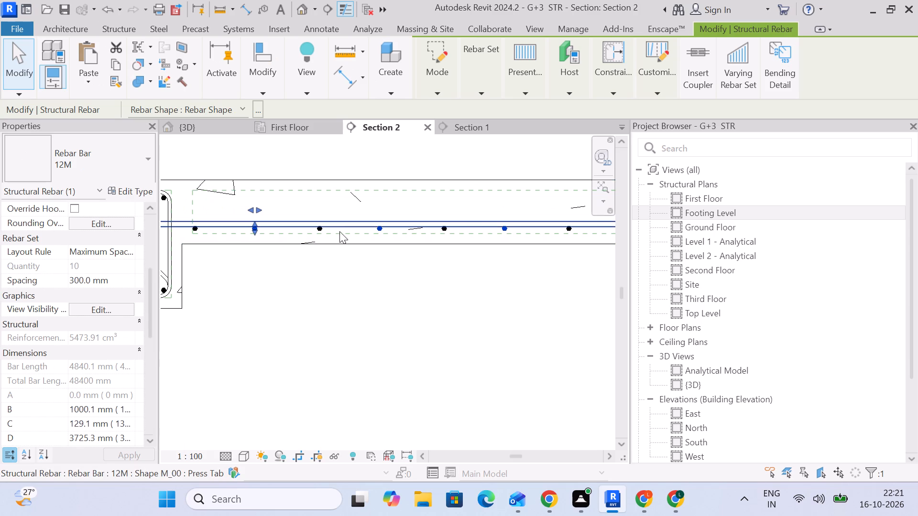
ctrl+click(322, 235)
ctrl+click(339, 221)
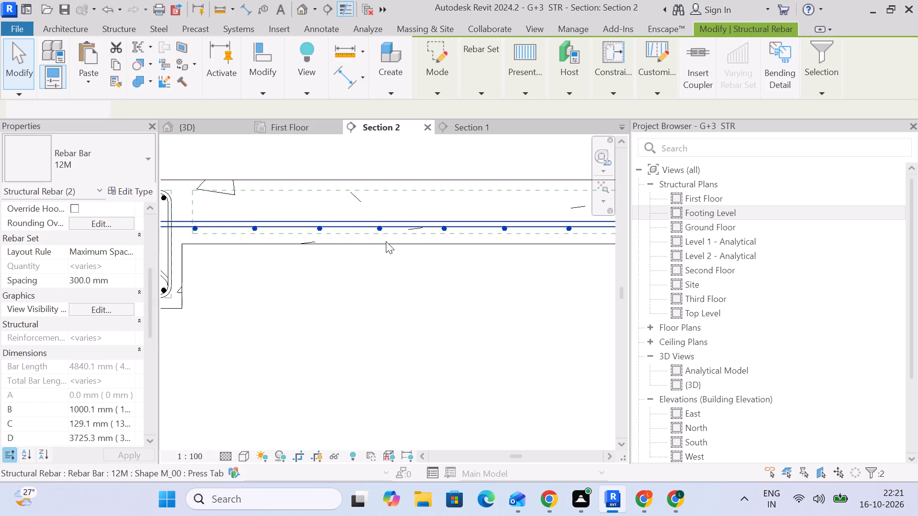
In Section 1, examine the selected 12M sets together with the crosswise bars under the cranked ends on both sides.
click(459, 126)
scroll(277, 229, up, 1)
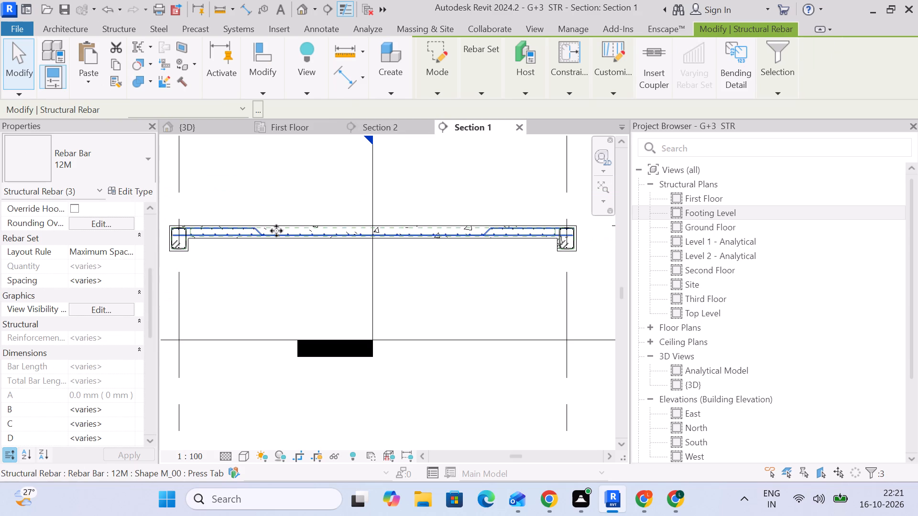
scroll(276, 231, up, 8)
middle_drag(281, 257, 547, 258)
scroll(424, 228, up, 4)
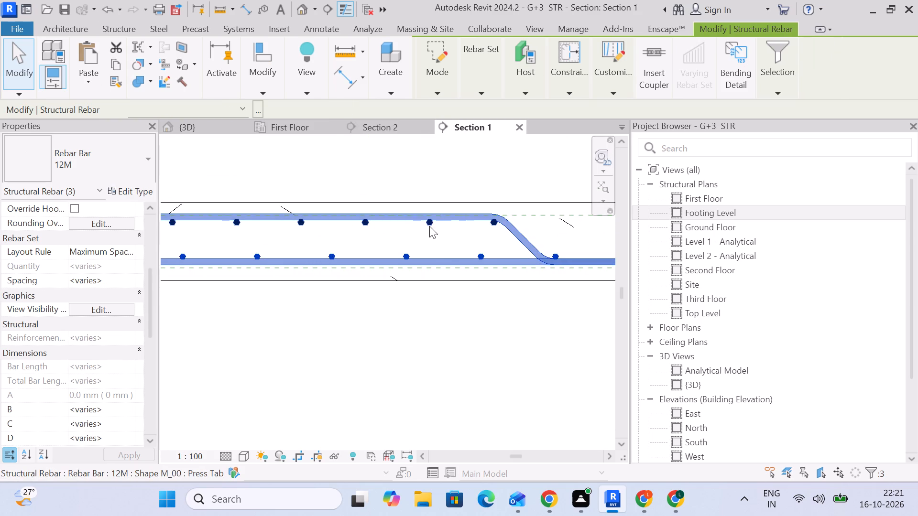
ctrl+click(430, 224)
scroll(463, 237, down, 5)
scroll(464, 238, up, 10)
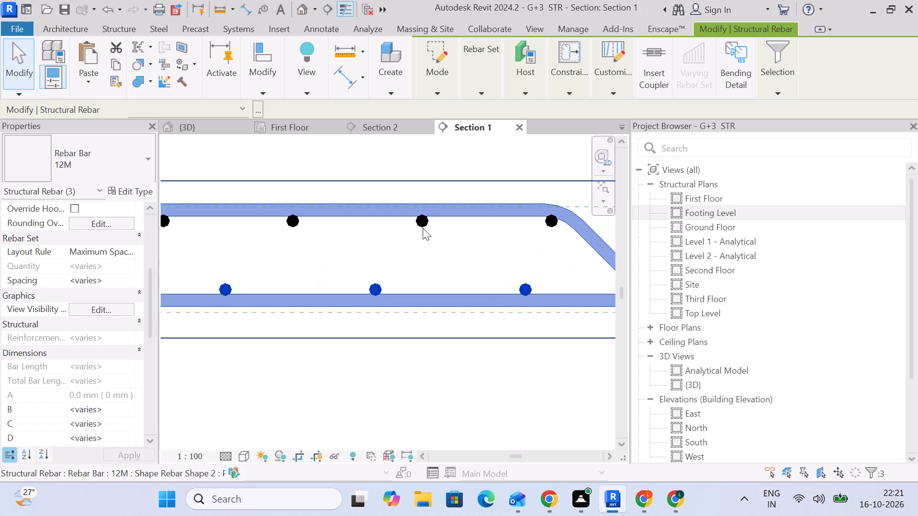
ctrl+click(421, 226)
scroll(447, 232, down, 10)
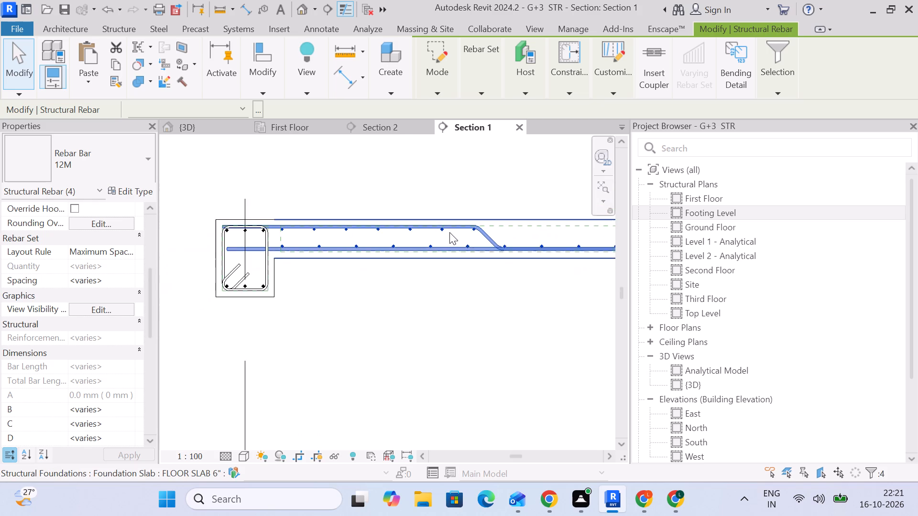
middle_drag(449, 232, 360, 230)
scroll(403, 237, down, 4)
middle_drag(508, 244, 171, 241)
scroll(424, 238, up, 6)
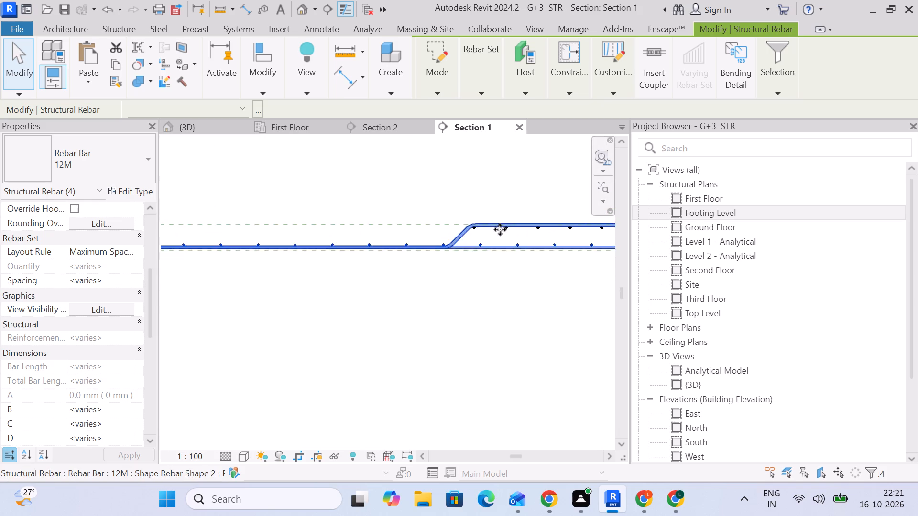
scroll(500, 229, up, 8)
ctrl+click(445, 213)
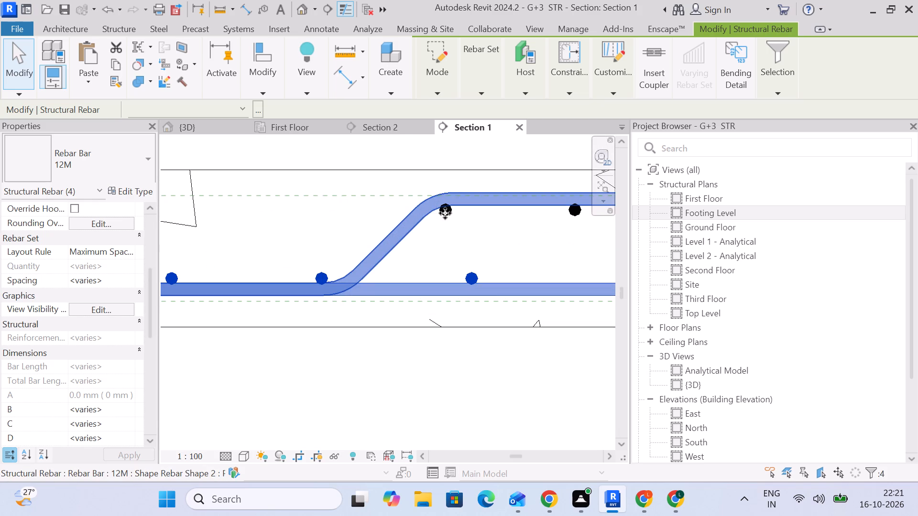
scroll(450, 229, down, 6)
click(460, 296)
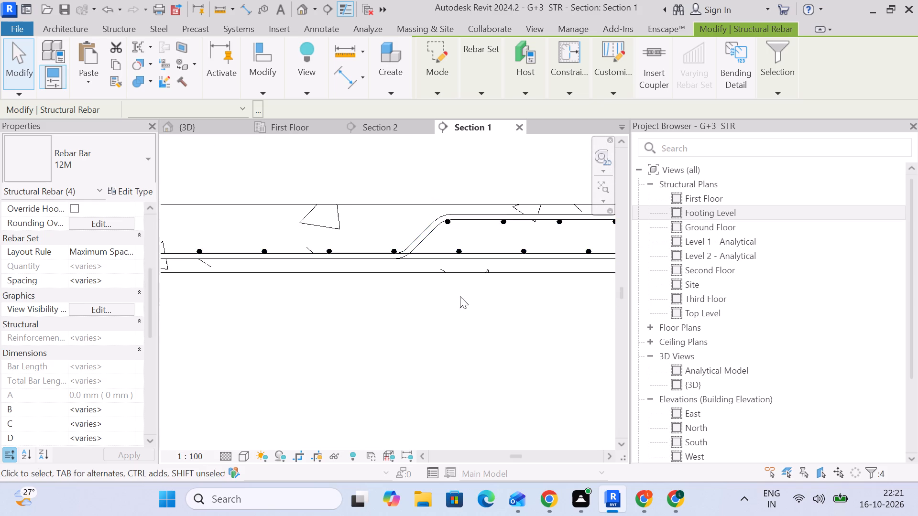
scroll(445, 294, down, 6)
middle_drag(292, 286, 534, 250)
scroll(534, 250, up, 1)
scroll(497, 240, down, 6)
scroll(546, 86, up, 1)
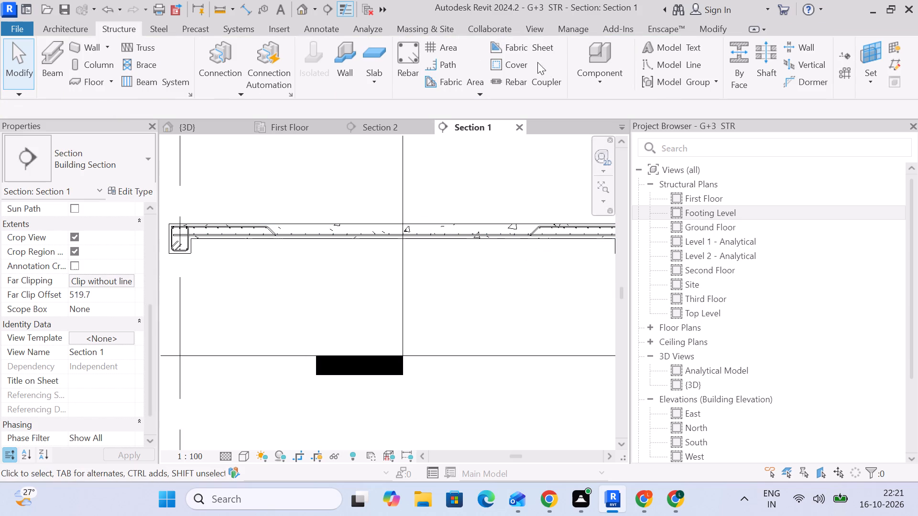
Place a single straight 8M bar of shape M_00 lengthwise along the top of the slab in Section 1.
click(415, 60)
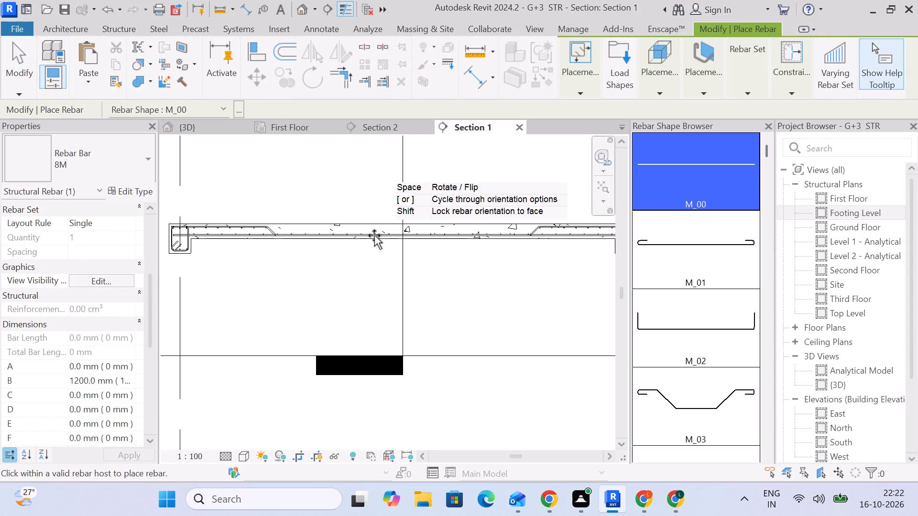
scroll(263, 226, up, 5)
click(263, 226)
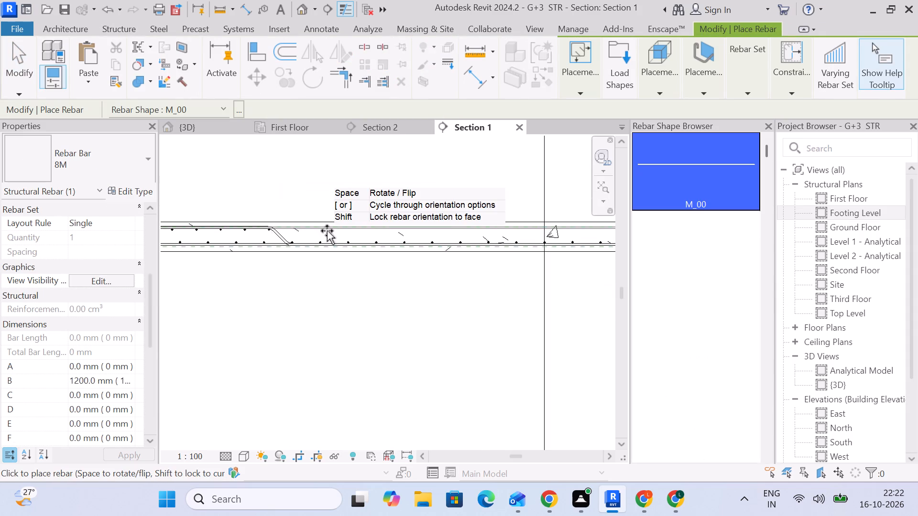
scroll(327, 231, down, 3)
middle_drag(328, 229, 394, 183)
click(13, 63)
Stretch the left end of the new 8M top bar into the end beam, to a length of about 4580 mm.
scroll(292, 157, up, 2)
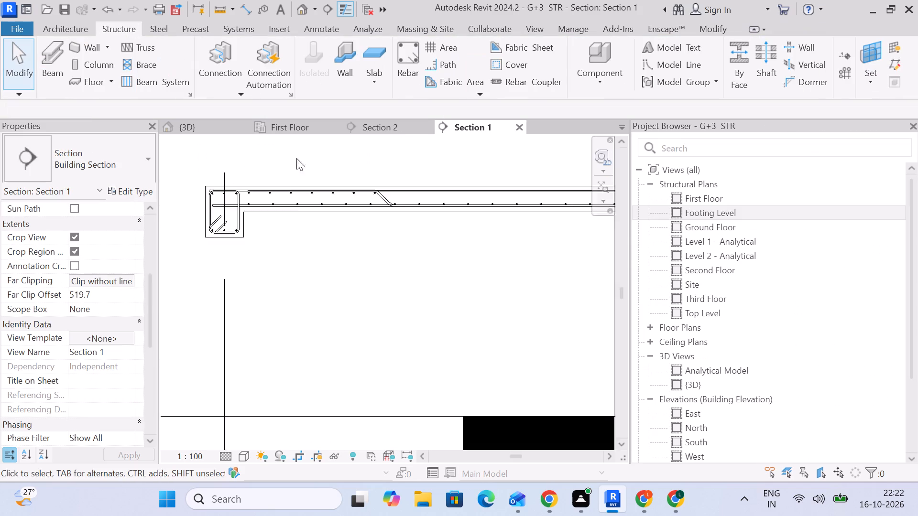
scroll(296, 158, up, 2)
click(412, 207)
drag(229, 205, 224, 206)
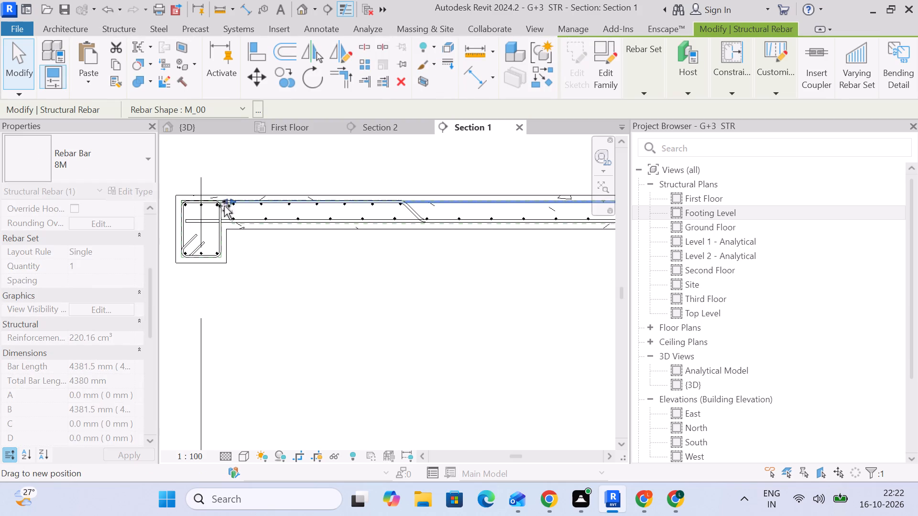
drag(224, 206, 186, 213)
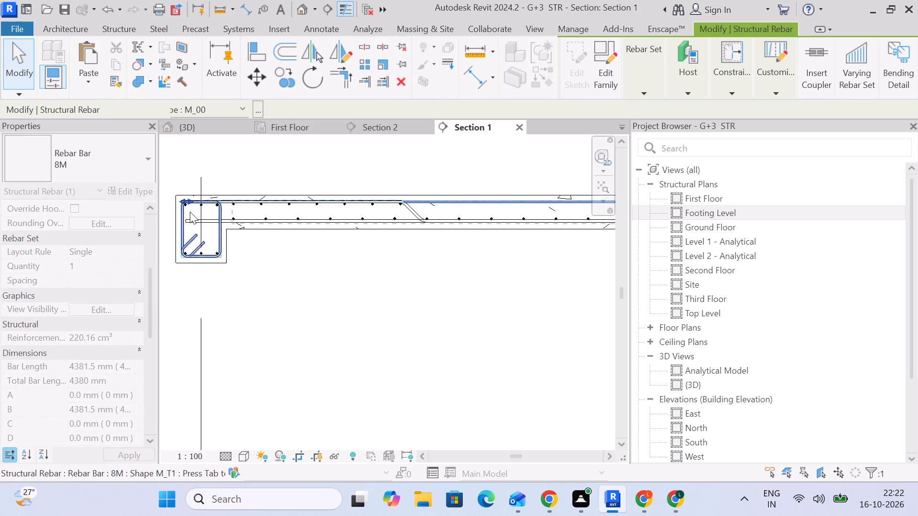
Shorten the 8M top bar from its opposite end to about 1170 mm, ending just past the cranked bar's bend.
scroll(250, 202, down, 6)
middle_drag(455, 236, 326, 224)
scroll(326, 223, up, 1)
scroll(350, 222, down, 4)
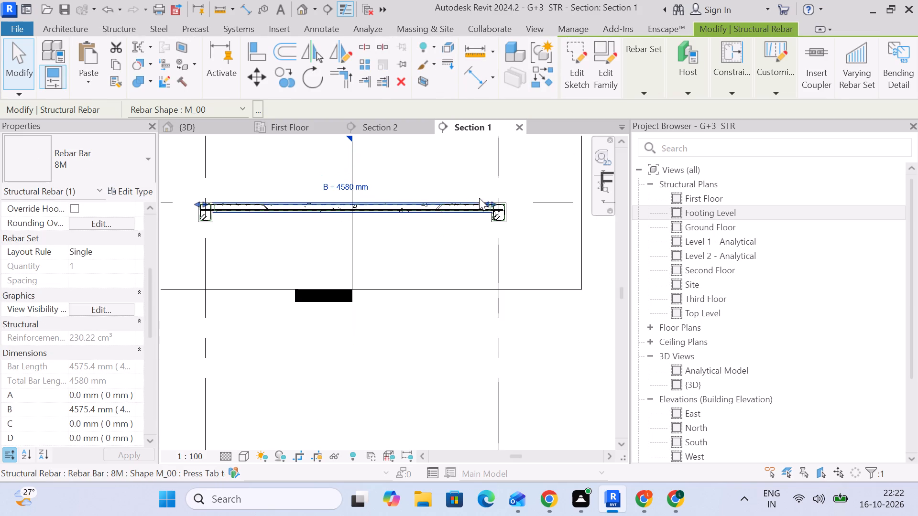
drag(484, 202, 283, 208)
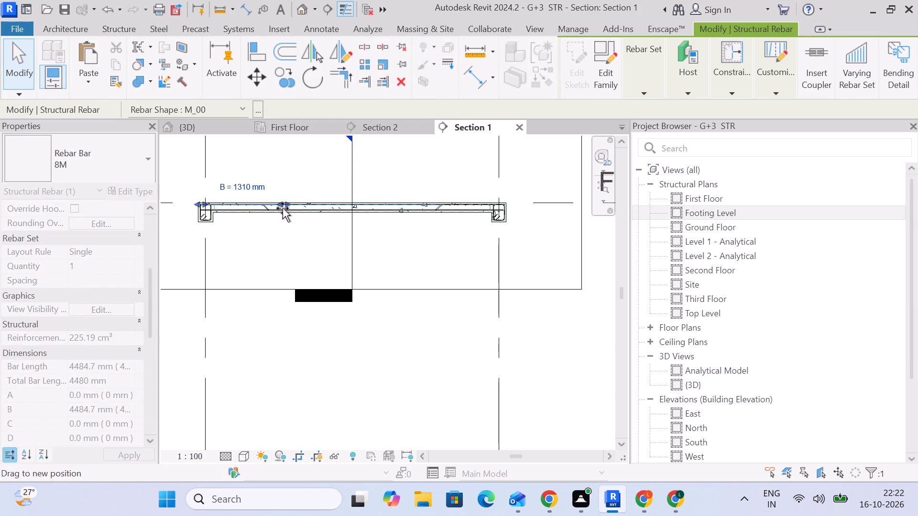
drag(283, 208, 274, 212)
scroll(246, 197, up, 10)
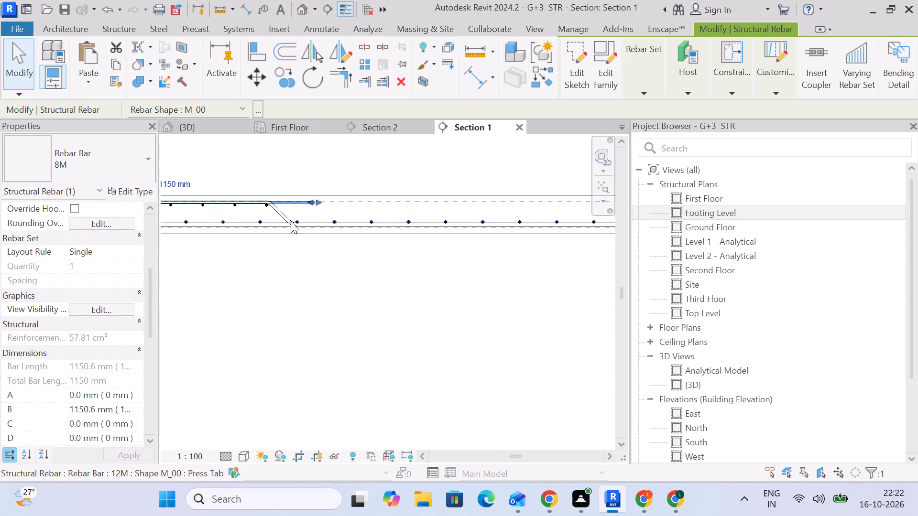
scroll(308, 204, up, 3)
drag(316, 204, 325, 204)
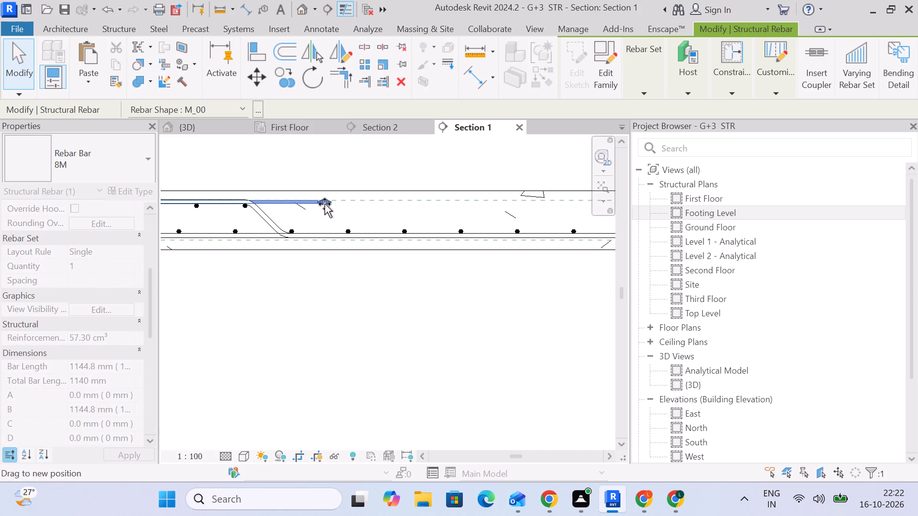
drag(325, 204, 324, 204)
Mirror a copy of the short 8M top bar to the other slab end about a vertical axis through the slab's midpoint.
scroll(324, 204, down, 11)
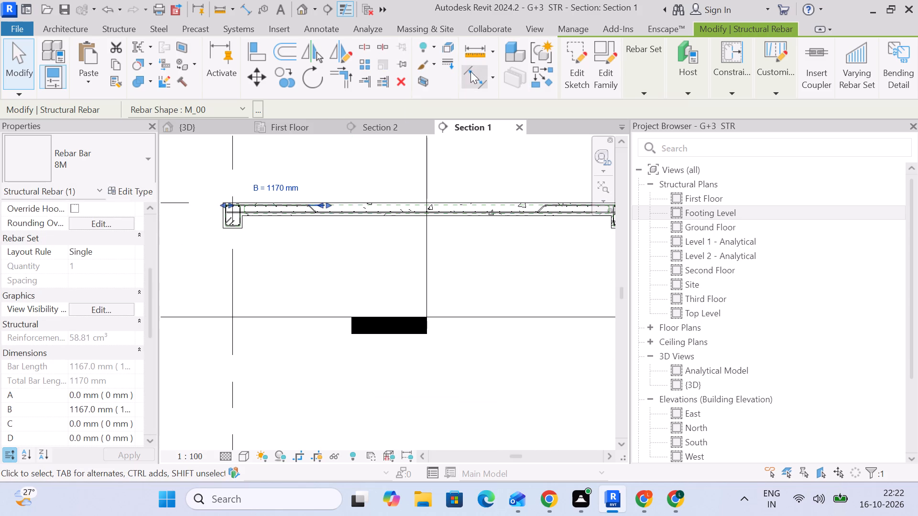
click(340, 52)
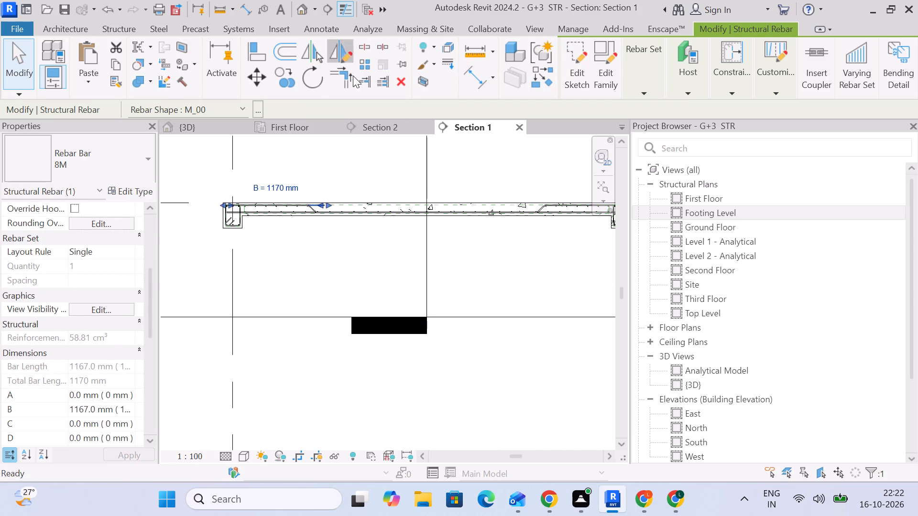
click(426, 203)
click(430, 228)
Distribute the mirrored 8M top bar with a Maximum Spacing layout at 300 mm.
scroll(458, 234, down, 3)
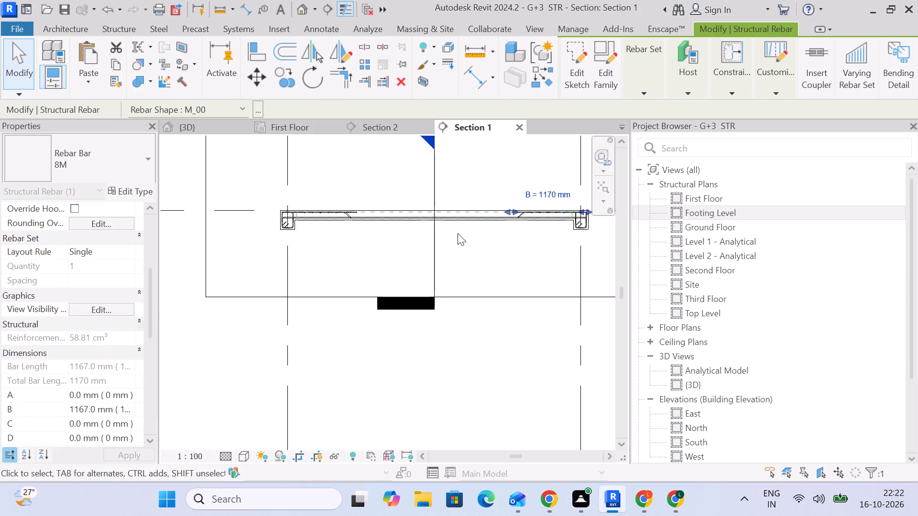
middle_drag(458, 233, 388, 209)
click(635, 92)
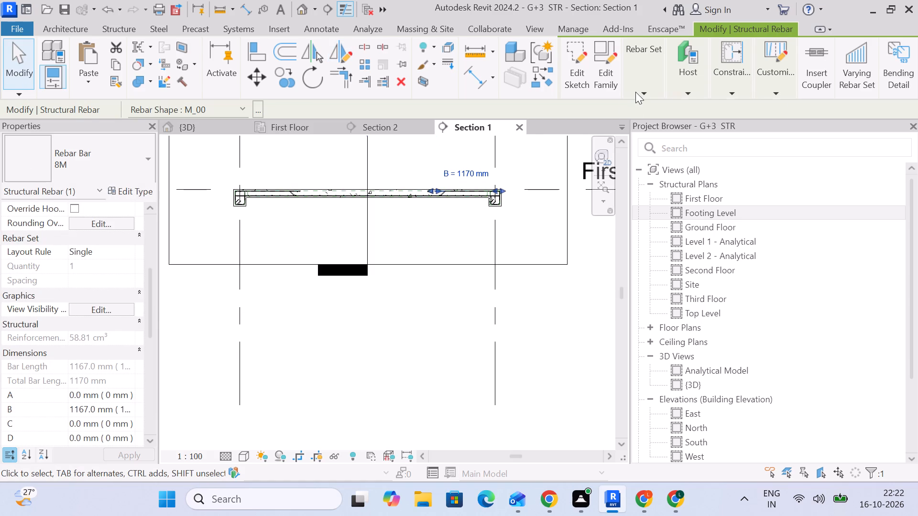
click(702, 112)
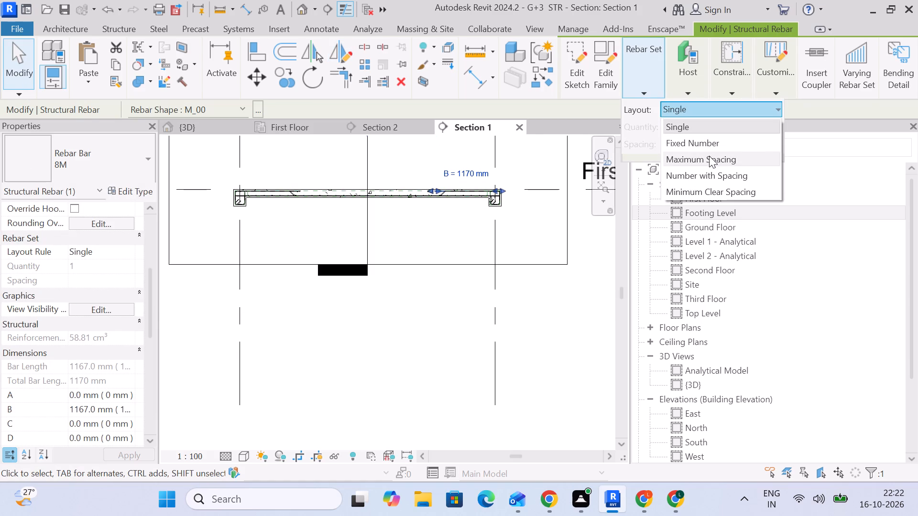
click(709, 156)
click(648, 88)
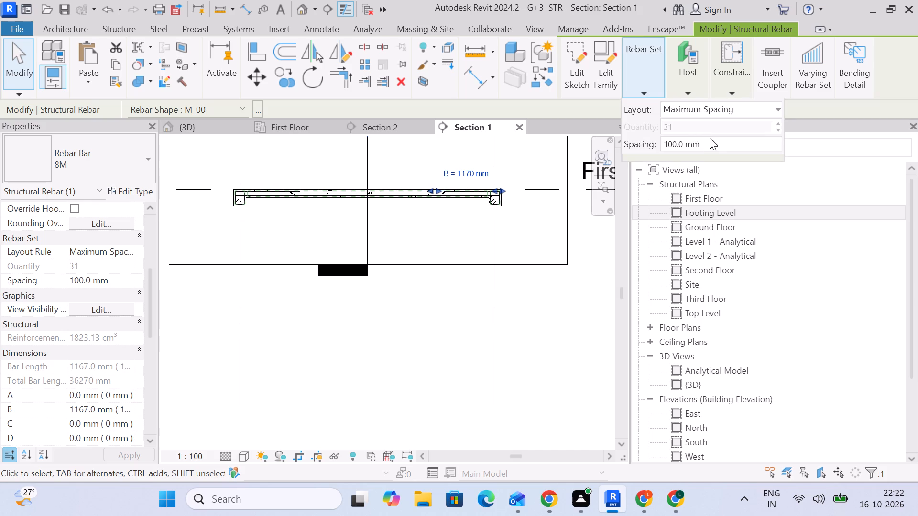
click(725, 146)
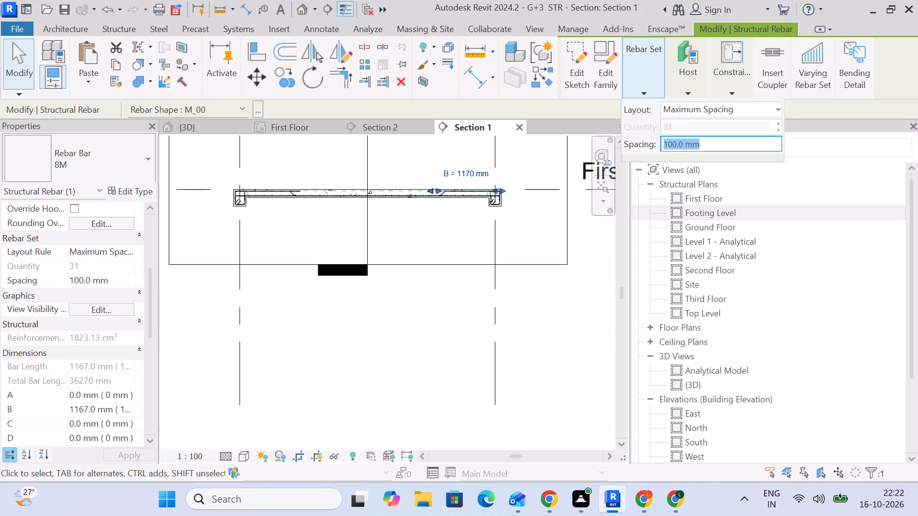
text(300)
key(Return)
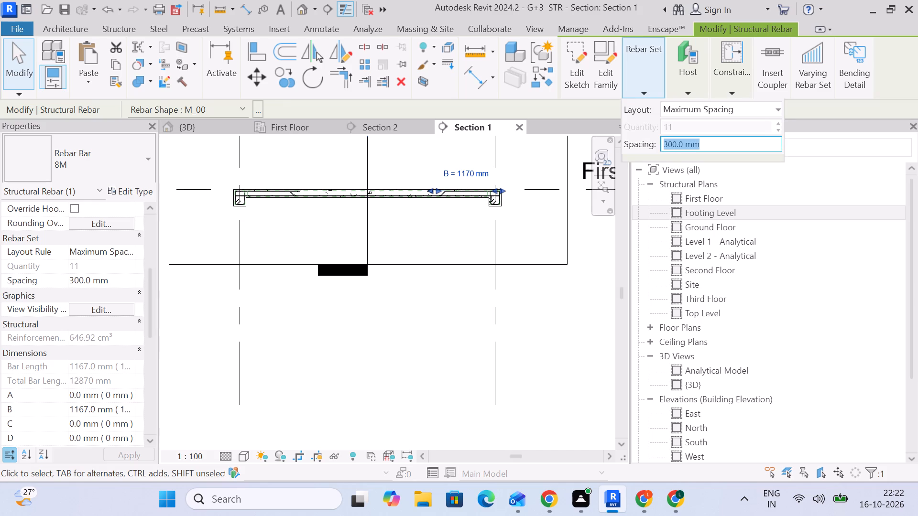
click(437, 333)
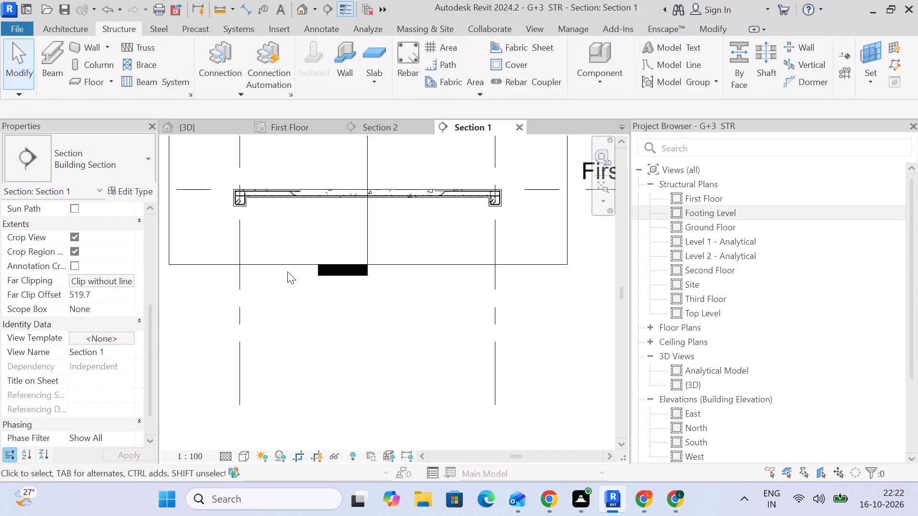
Distribute the original short 8M top bar at the slab's left end with a Maximum Spacing layout at 300 mm.
scroll(302, 198, up, 5)
click(295, 188)
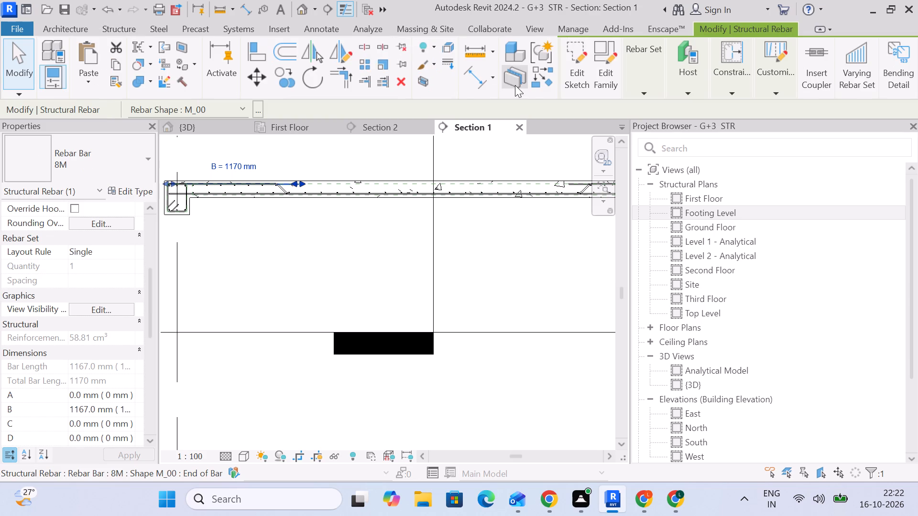
drag(651, 86, 647, 96)
click(691, 113)
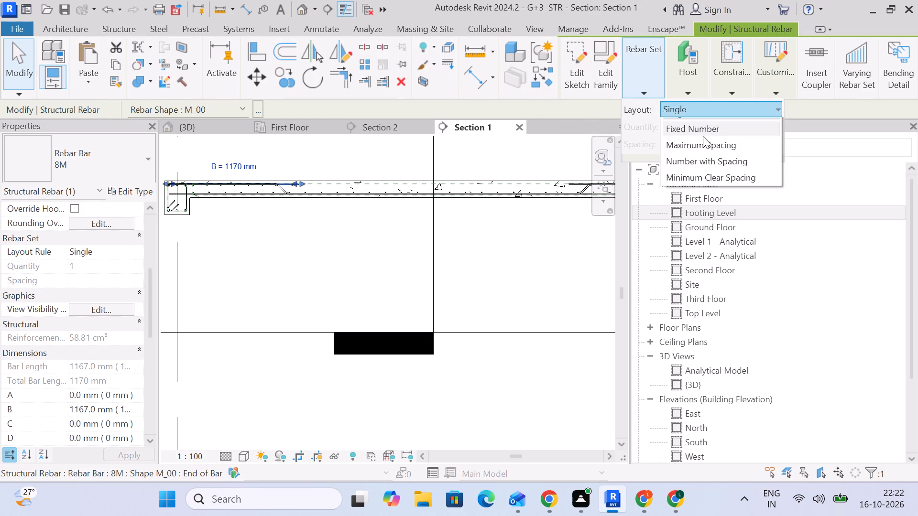
click(707, 160)
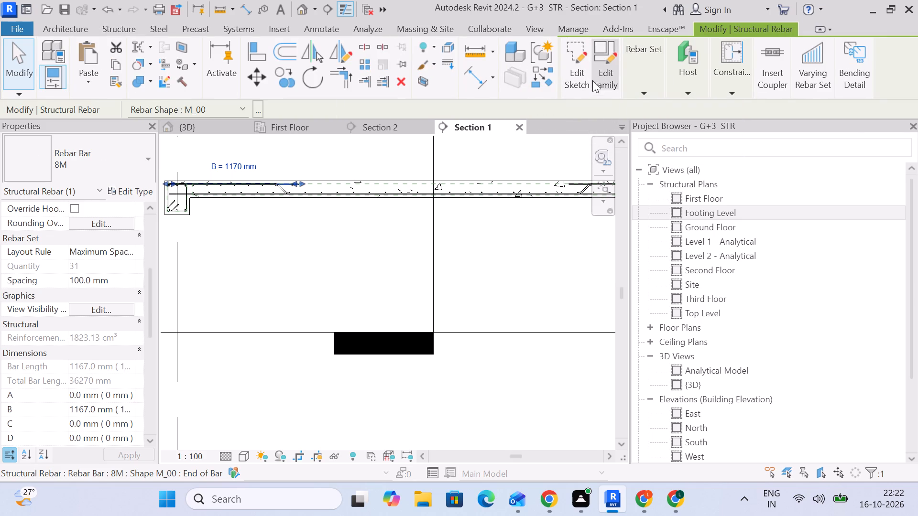
click(642, 85)
click(727, 145)
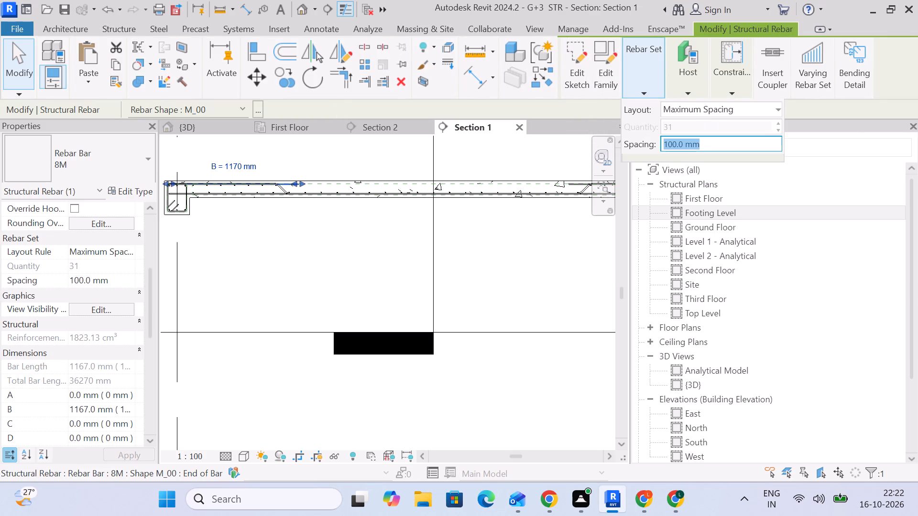
text(300)
key(Return)
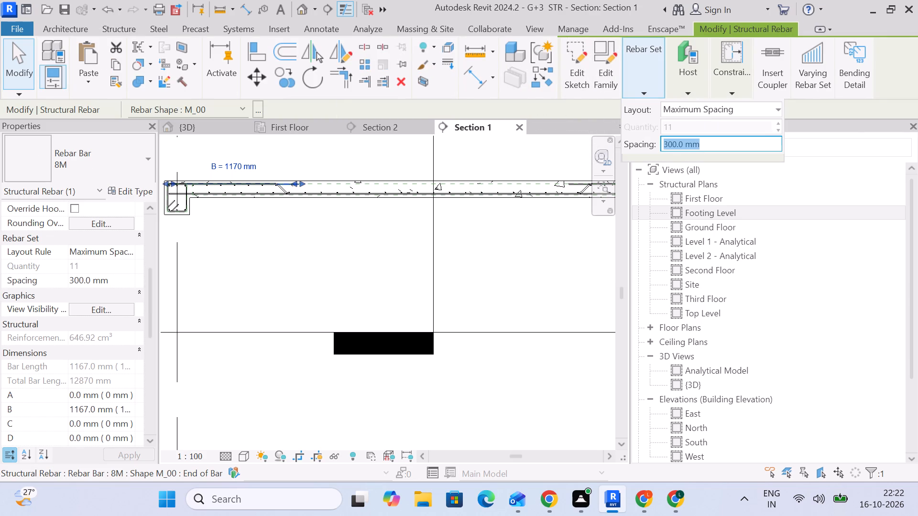
click(400, 292)
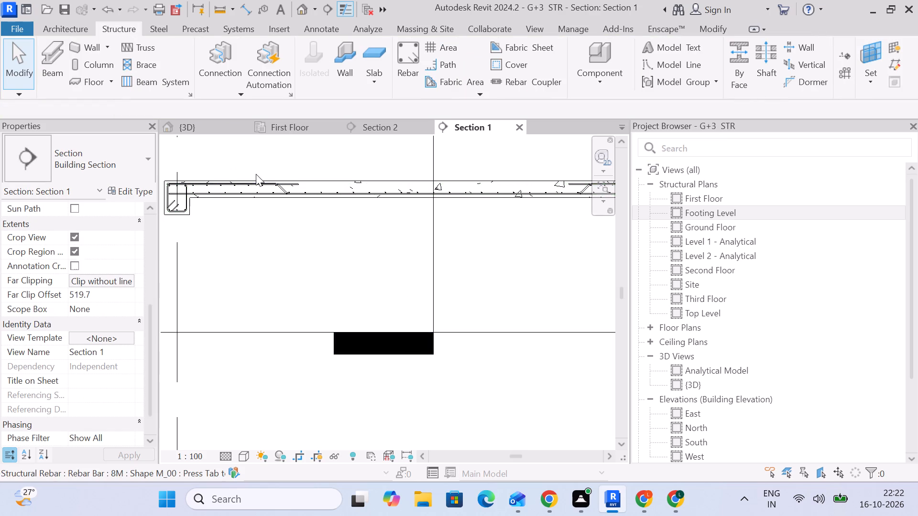
In the First Floor plan, pull the mirrored 8M top bar set's right-hand edge inward by about half a bar spacing.
scroll(256, 174, down, 2)
scroll(251, 188, up, 2)
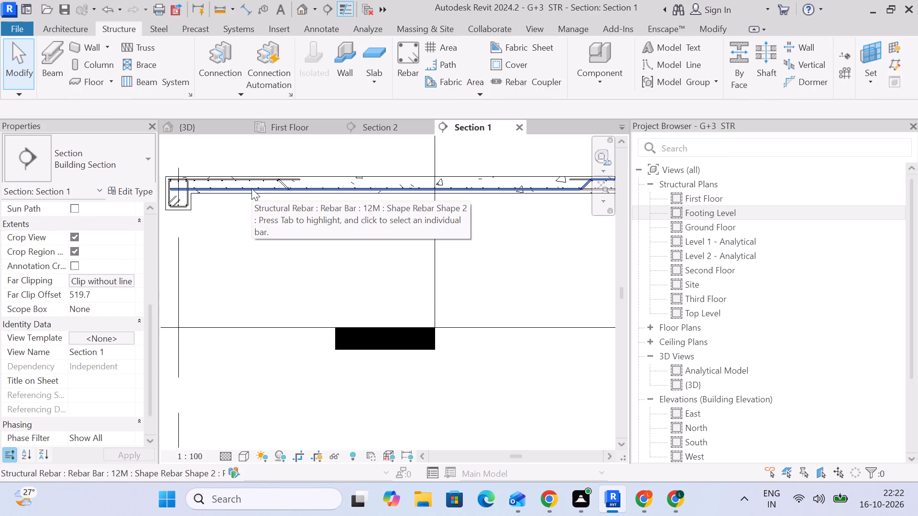
scroll(283, 186, up, 2)
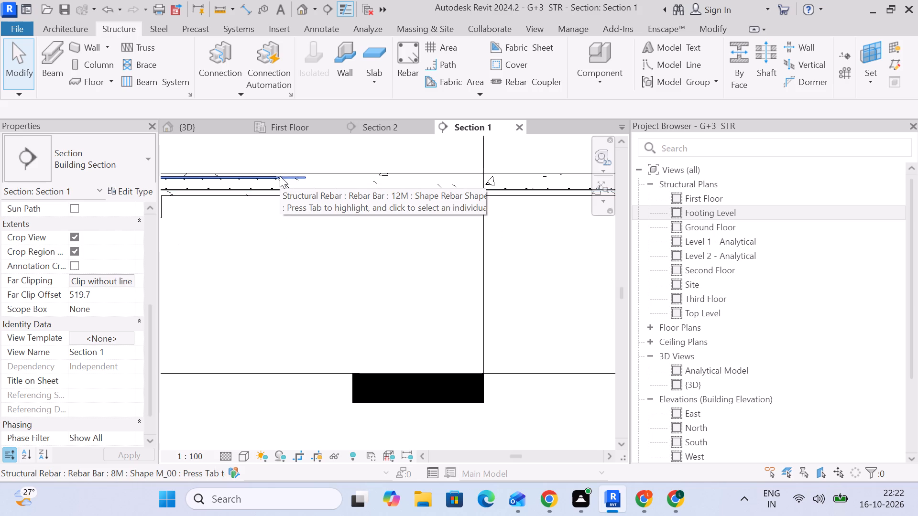
scroll(307, 224, down, 5)
middle_drag(304, 224, 287, 221)
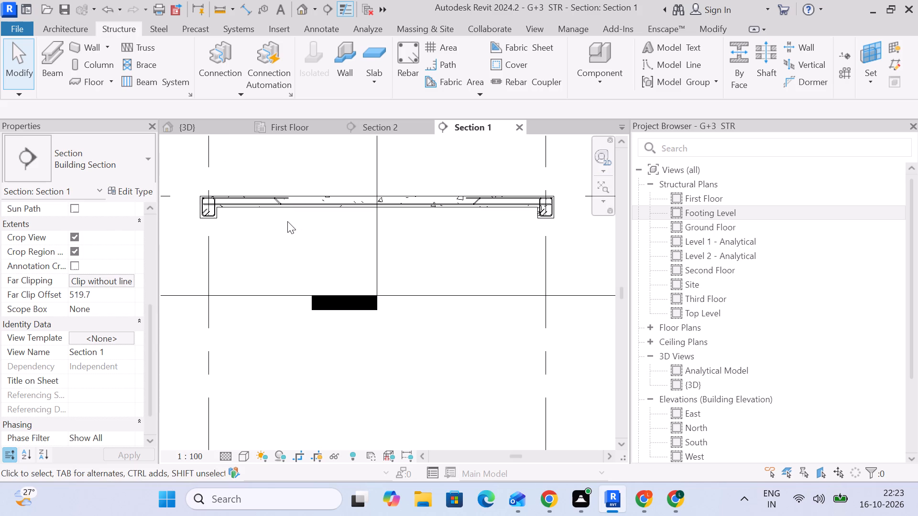
scroll(482, 199, up, 5)
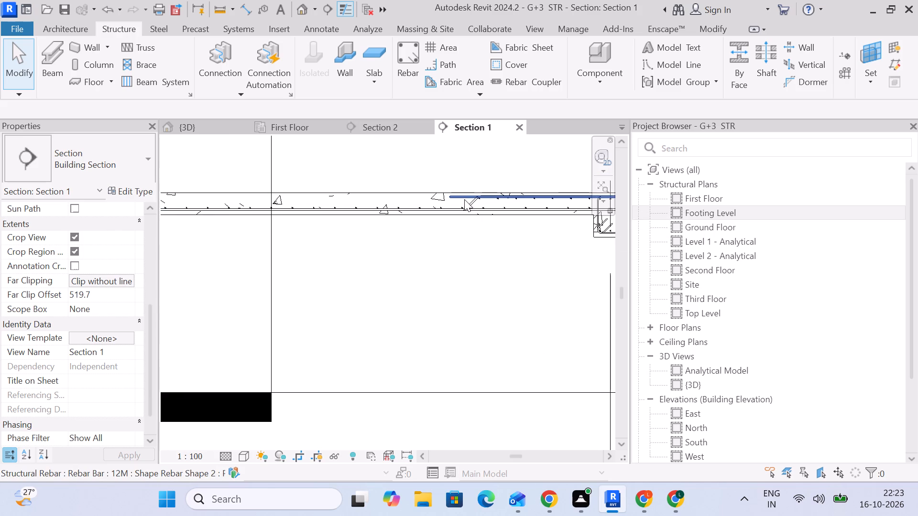
scroll(461, 199, down, 4)
click(458, 195)
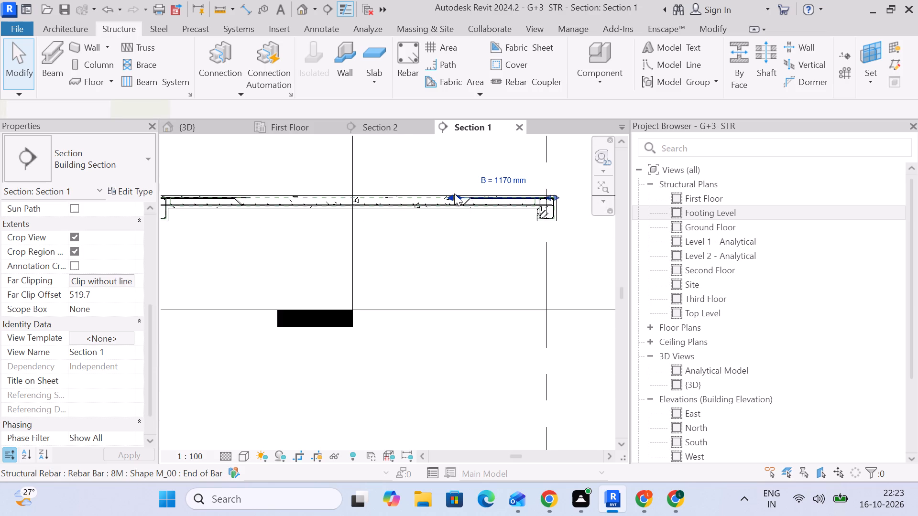
click(284, 128)
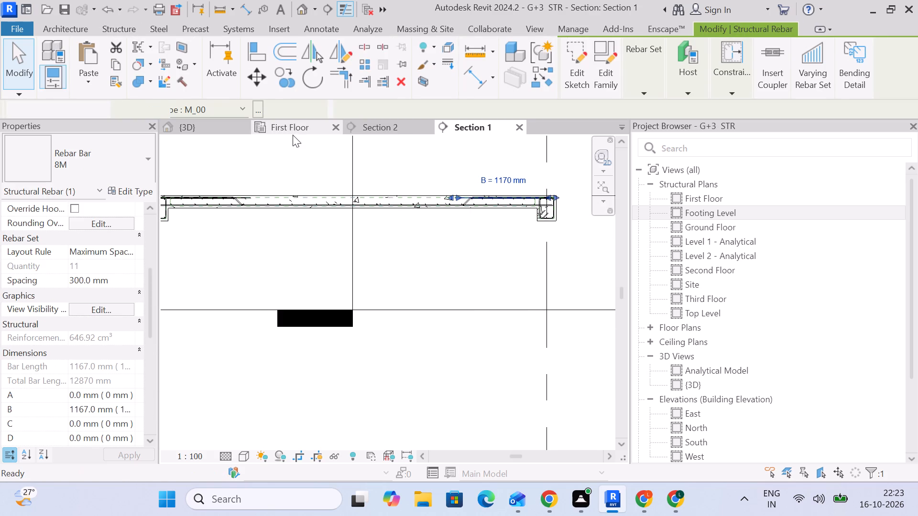
scroll(254, 171, up, 4)
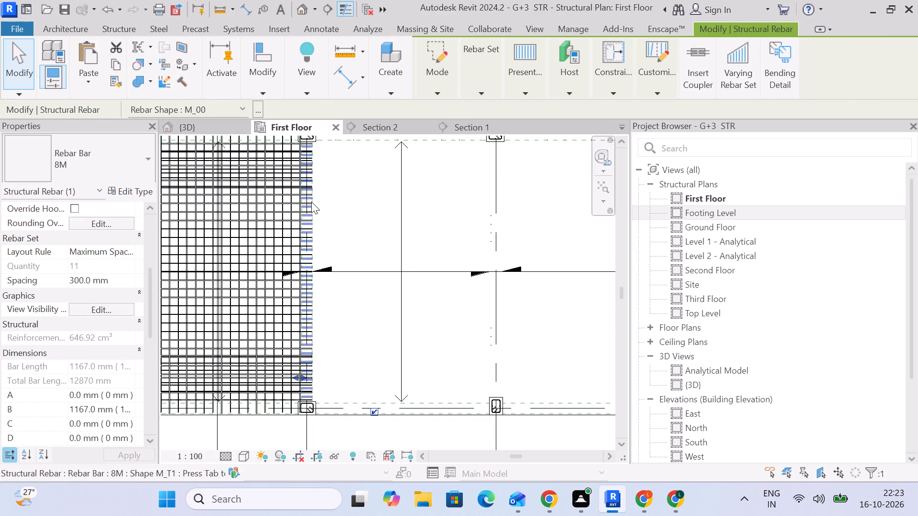
middle_drag(311, 202, 433, 103)
scroll(405, 251, up, 8)
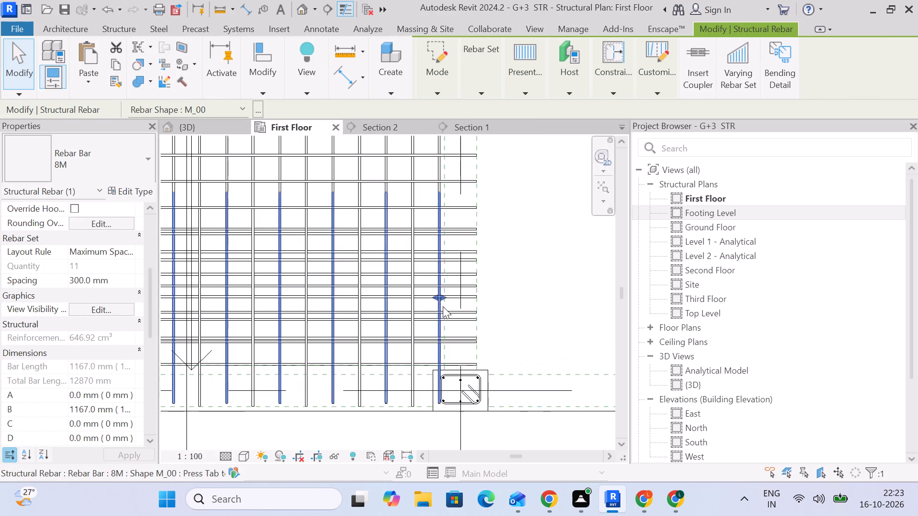
drag(436, 299, 416, 303)
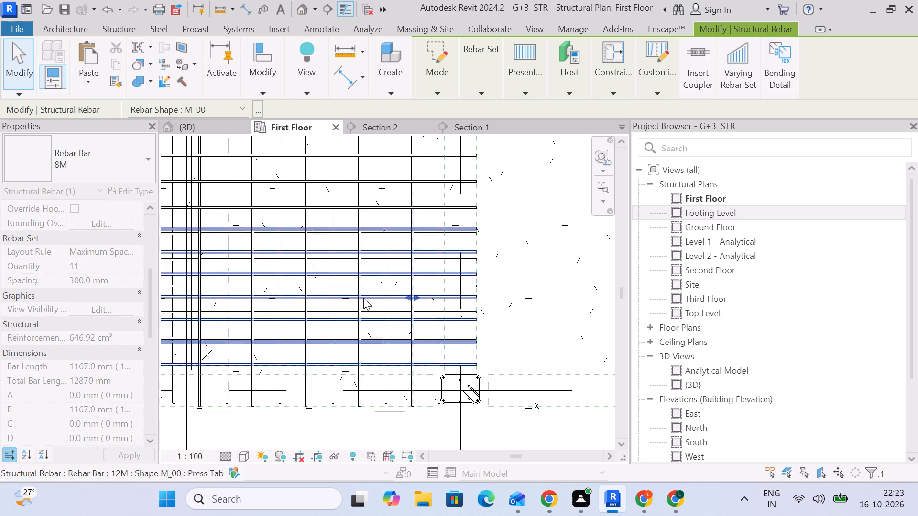
Pull the same 8M top bar set's left-hand edge inward from the beam by about half a bar spacing.
scroll(354, 295, down, 4)
middle_drag(351, 295, 511, 255)
scroll(197, 261, up, 4)
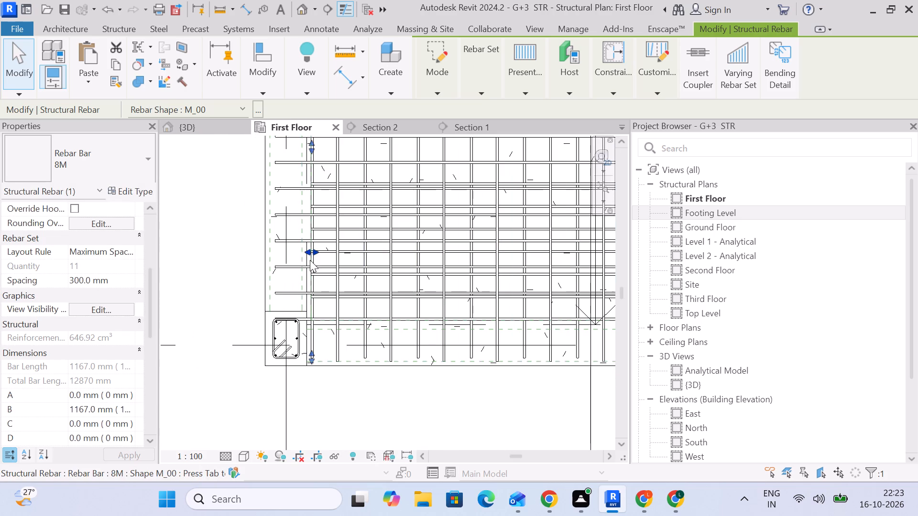
drag(314, 252, 338, 250)
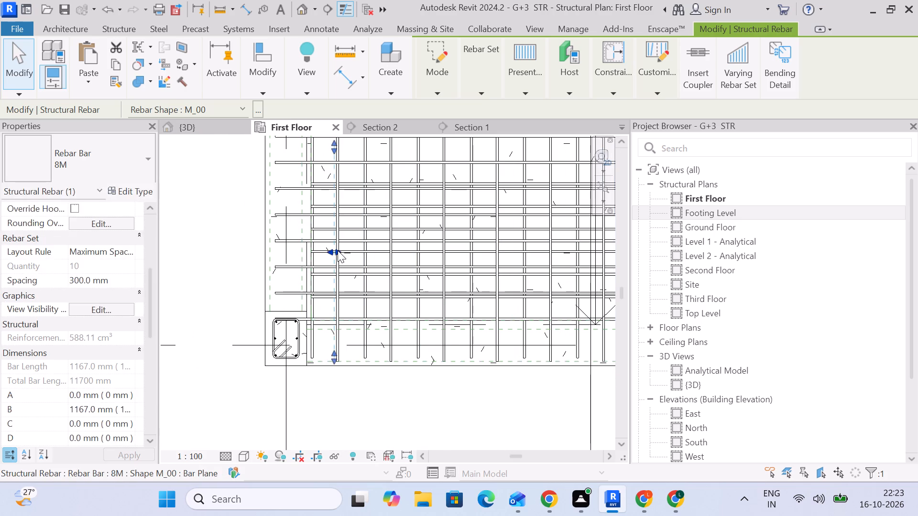
drag(331, 251, 343, 253)
scroll(344, 254, down, 3)
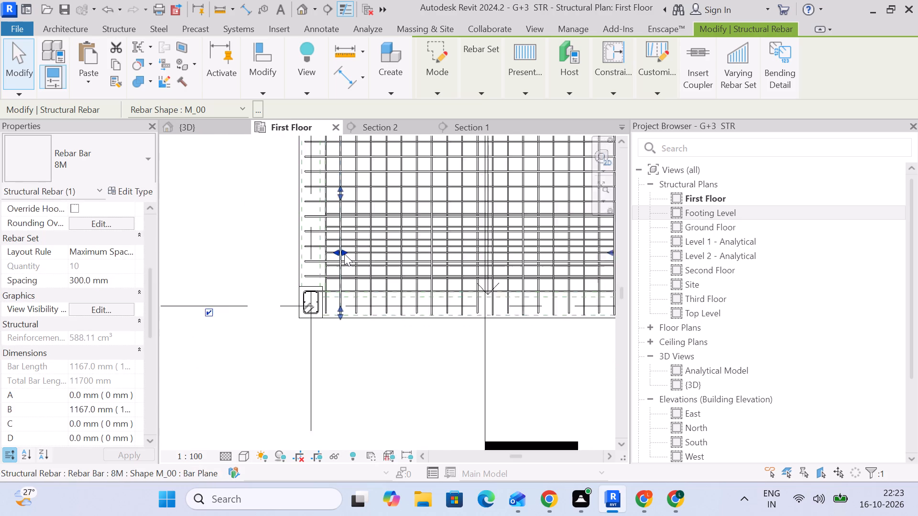
scroll(344, 254, down, 3)
middle_drag(344, 254, 311, 253)
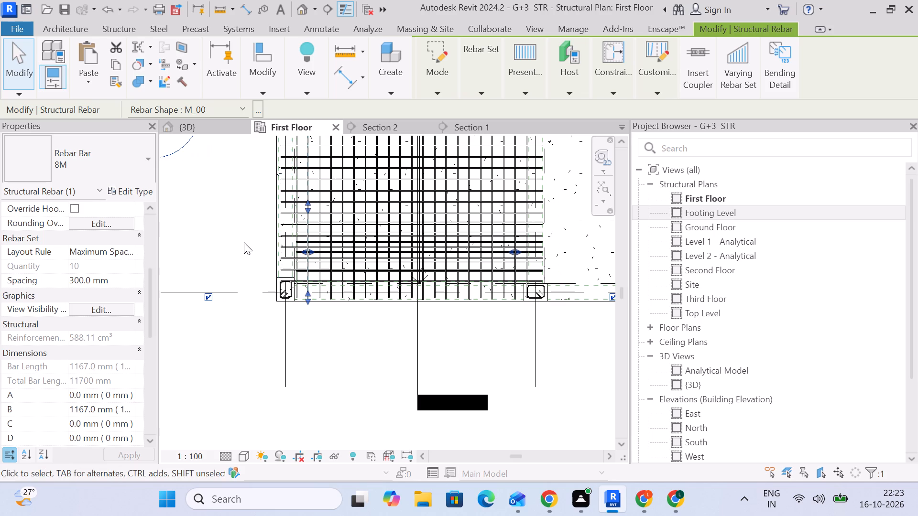
click(244, 241)
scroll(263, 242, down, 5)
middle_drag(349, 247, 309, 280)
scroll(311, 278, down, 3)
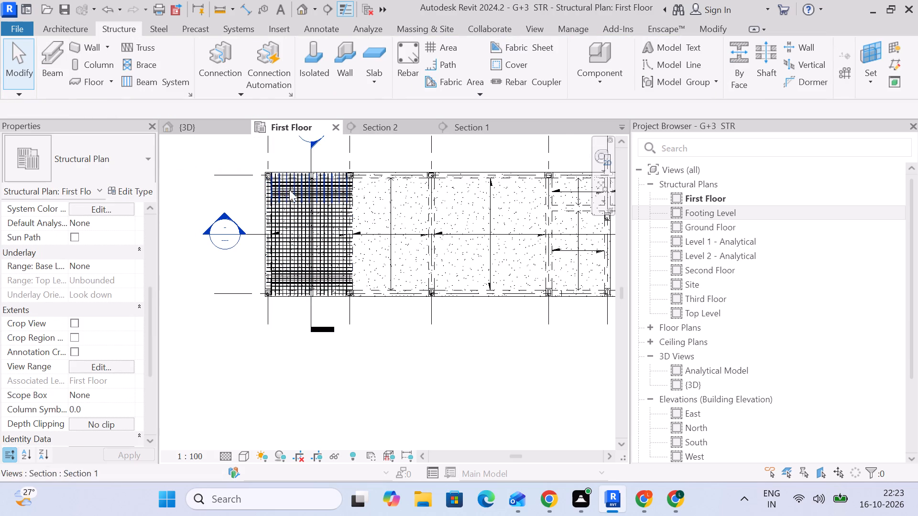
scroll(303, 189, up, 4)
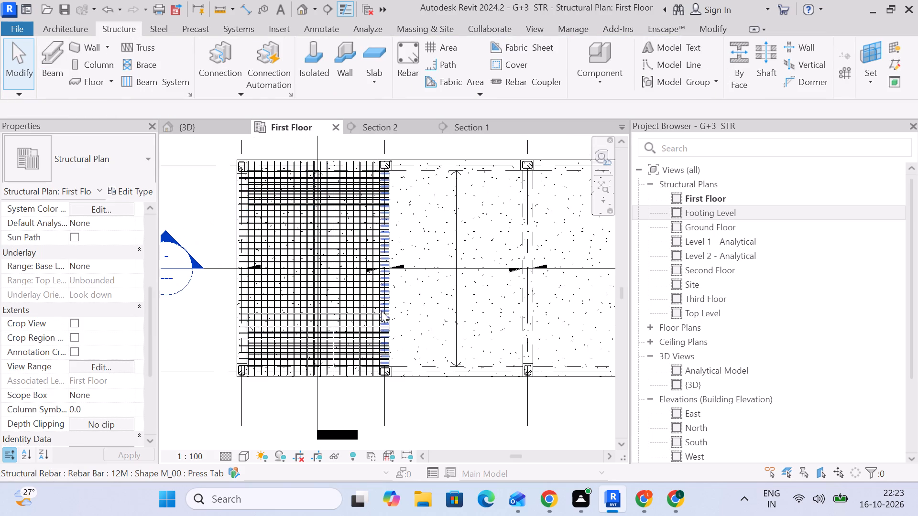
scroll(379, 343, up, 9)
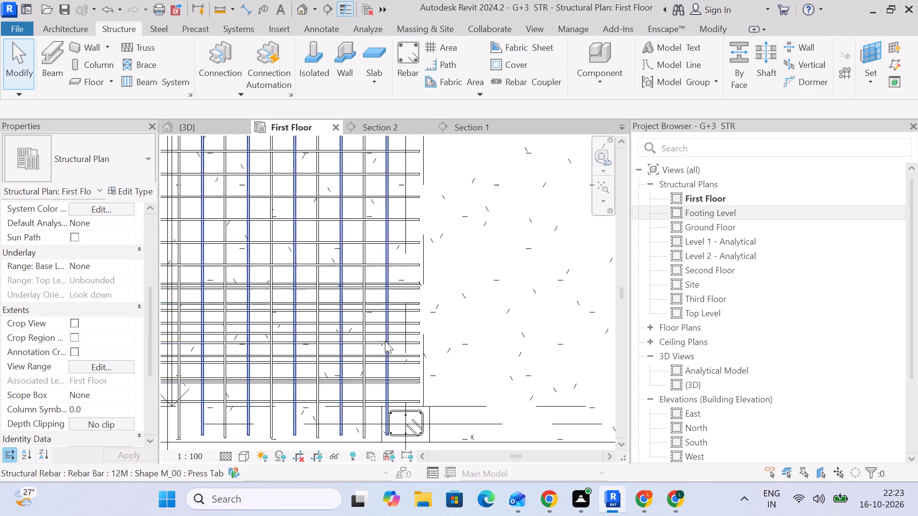
In Section 1, select all seven slab rebar sets together: cranked 12M bars, short 8M top bars at both ends, and top and bottom transverse bars.
click(459, 129)
scroll(407, 214, down, 4)
middle_drag(407, 216, 416, 211)
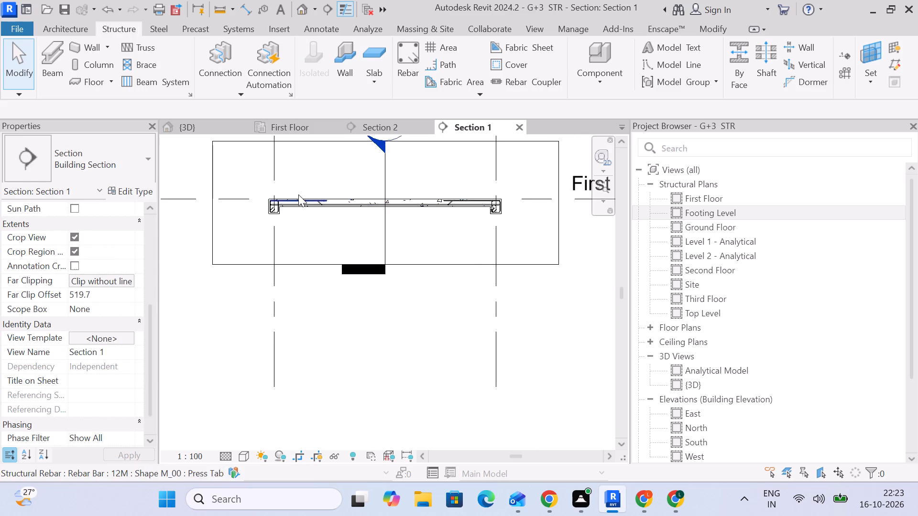
scroll(294, 194, up, 14)
click(396, 196)
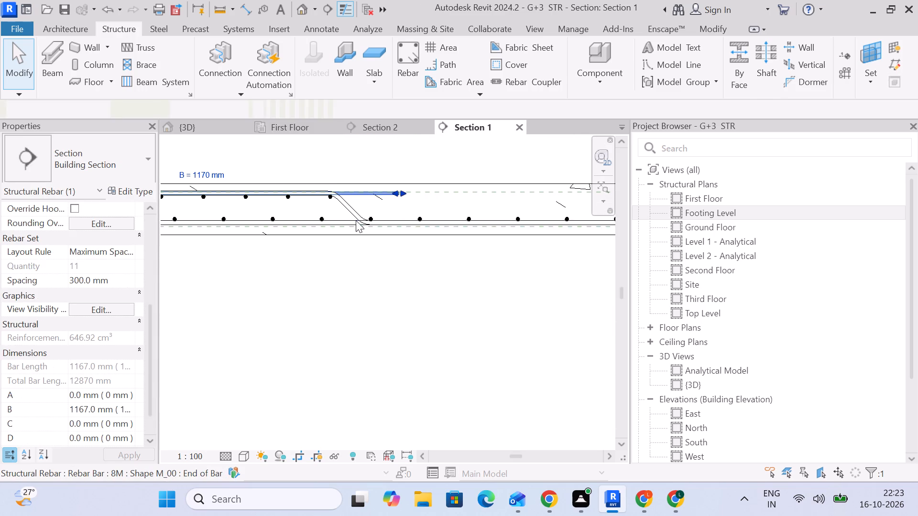
scroll(332, 209, up, 4)
ctrl+click(327, 193)
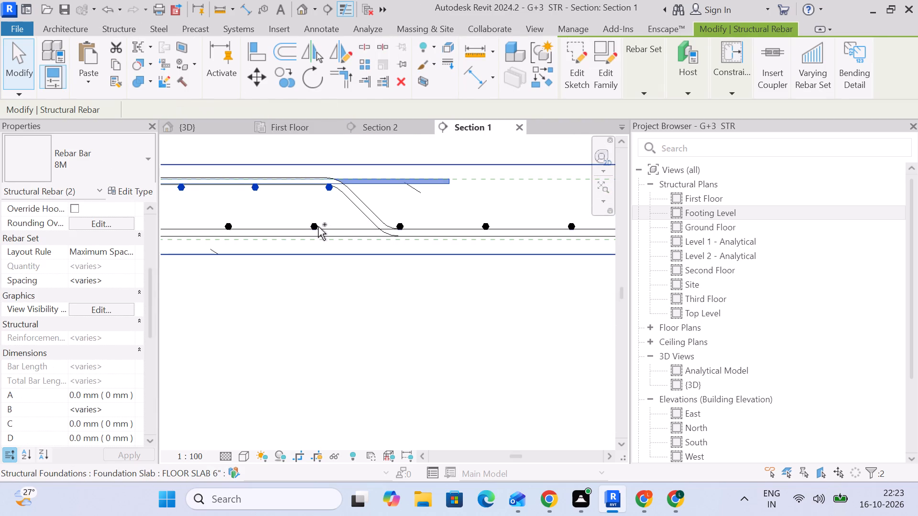
ctrl+click(318, 226)
ctrl+click(356, 208)
ctrl+click(316, 226)
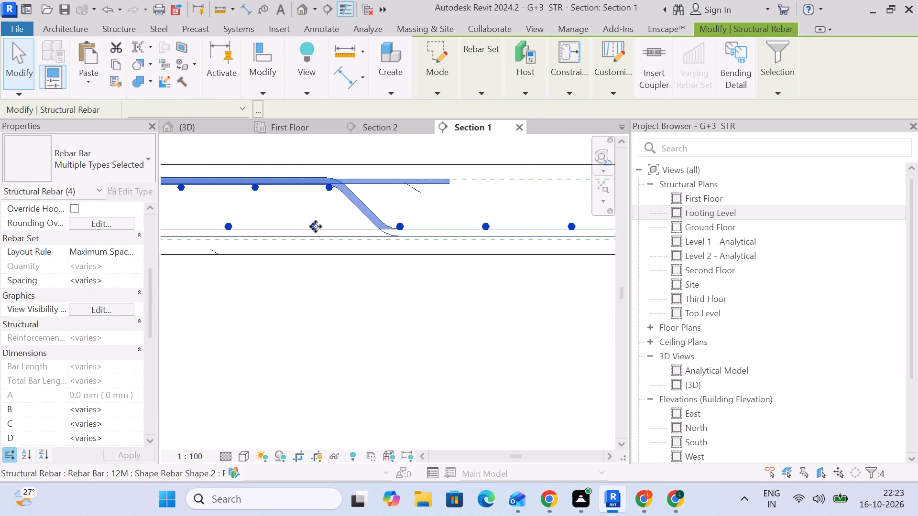
ctrl+click(335, 235)
scroll(364, 239, down, 11)
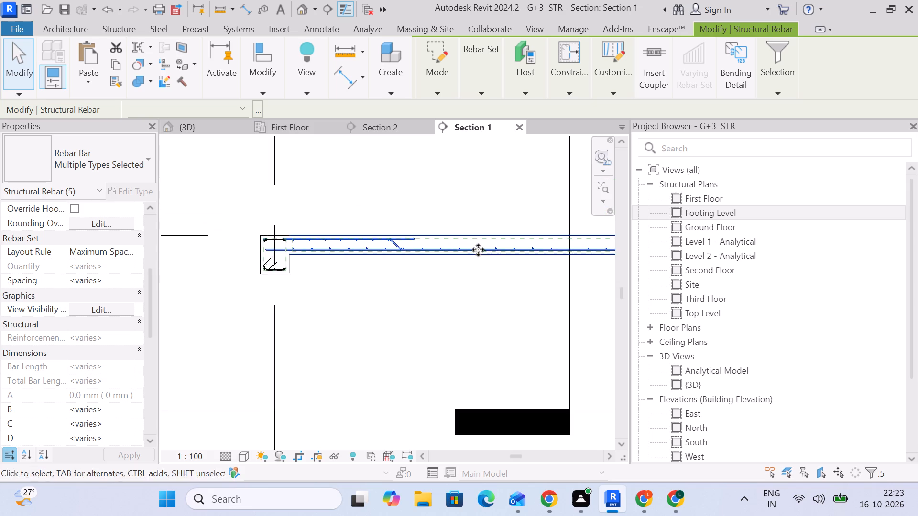
middle_drag(546, 239, 137, 238)
scroll(308, 242, up, 10)
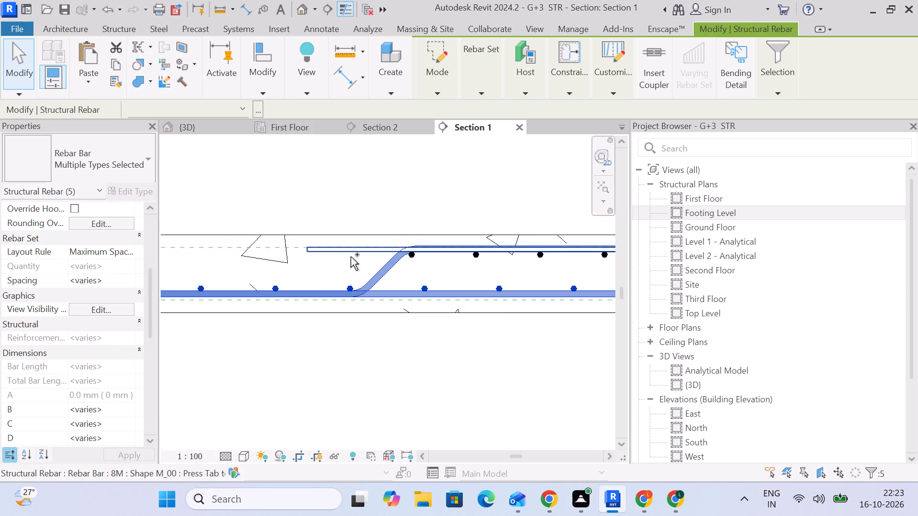
ctrl+click(351, 252)
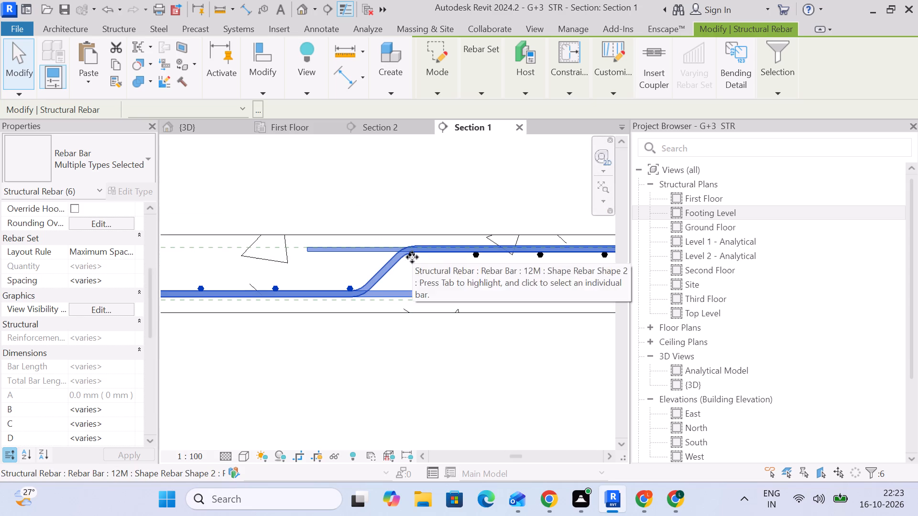
ctrl+scroll(414, 257, up, 4)
scroll(414, 257, down, 1)
scroll(414, 257, up, 5)
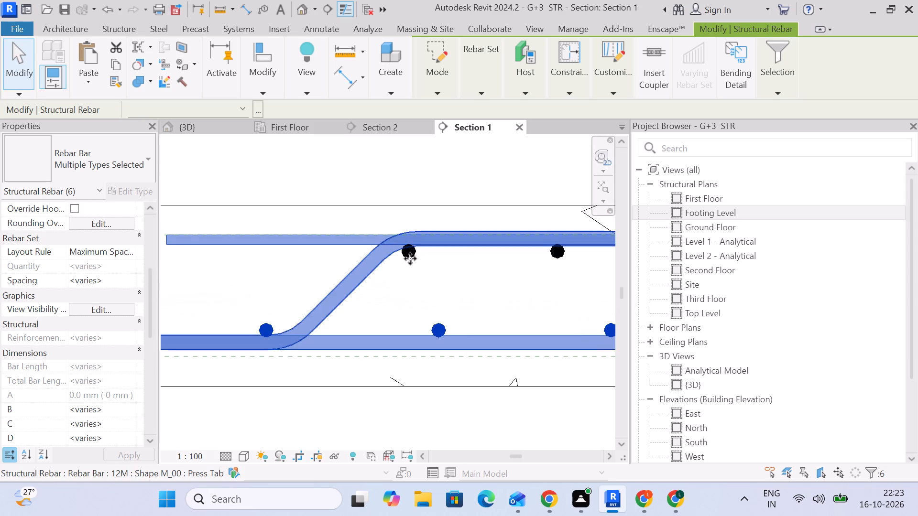
ctrl+click(406, 265)
scroll(406, 266, down, 6)
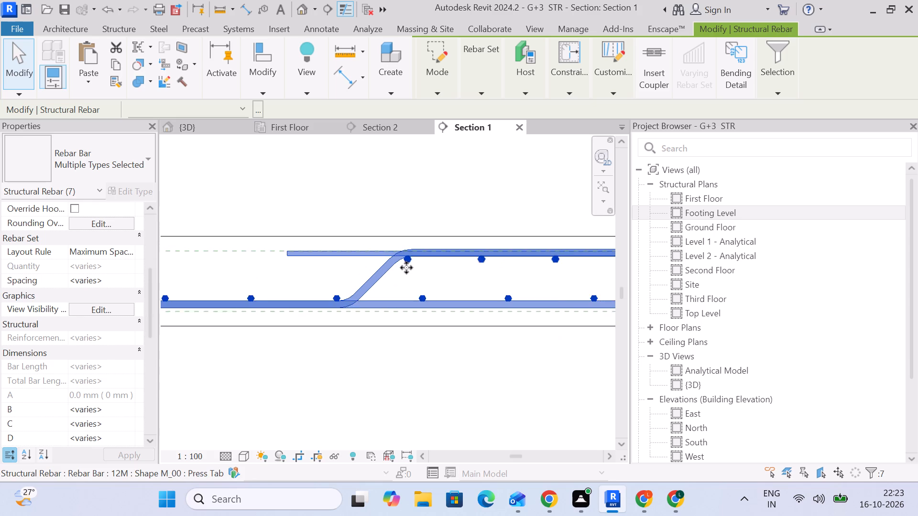
Examine how the selected slab bars run between the beams in Section 2.
scroll(406, 268, down, 10)
click(384, 126)
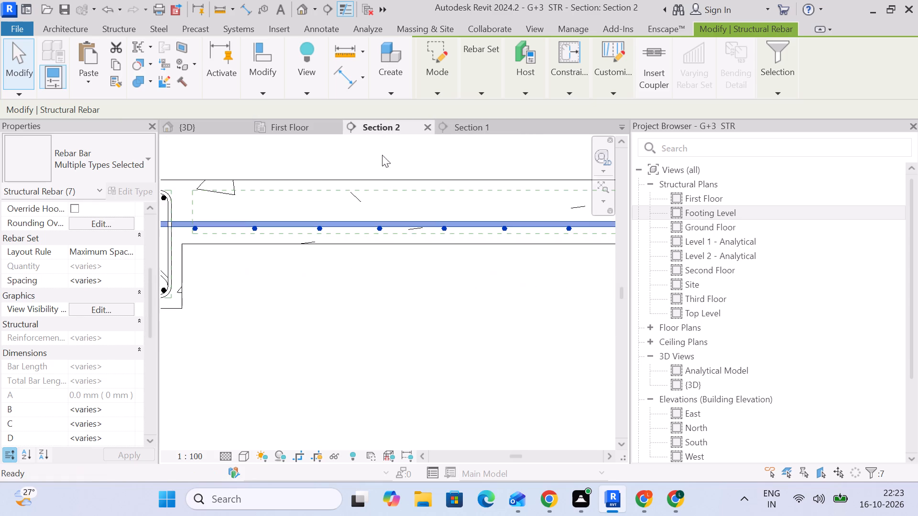
scroll(226, 239, down, 3)
middle_drag(241, 241, 354, 239)
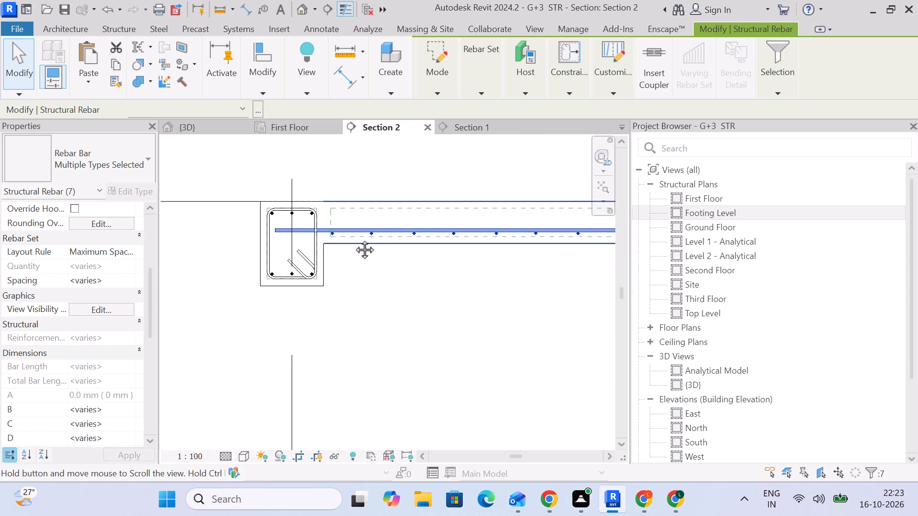
middle_drag(354, 239, 268, 228)
middle_drag(419, 253, 206, 236)
middle_drag(474, 236, 249, 240)
scroll(361, 222, up, 5)
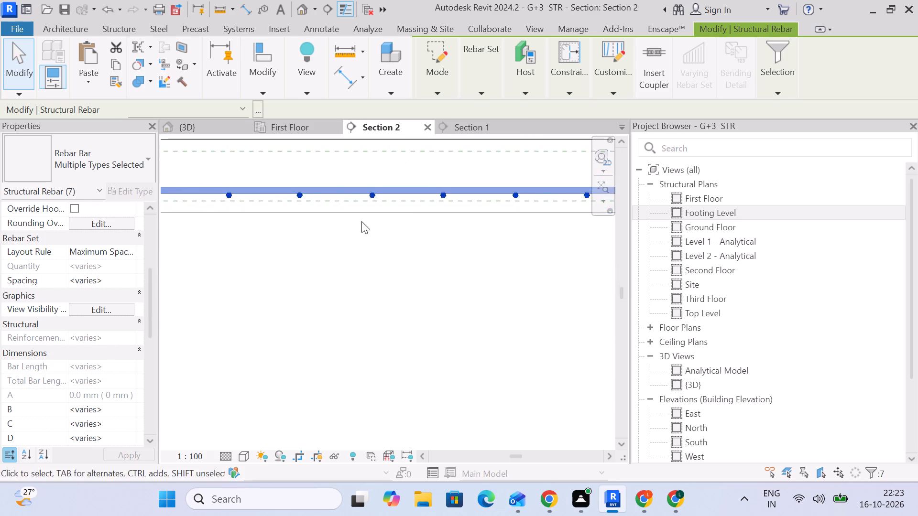
scroll(432, 178, up, 5)
scroll(432, 178, down, 7)
scroll(513, 217, down, 10)
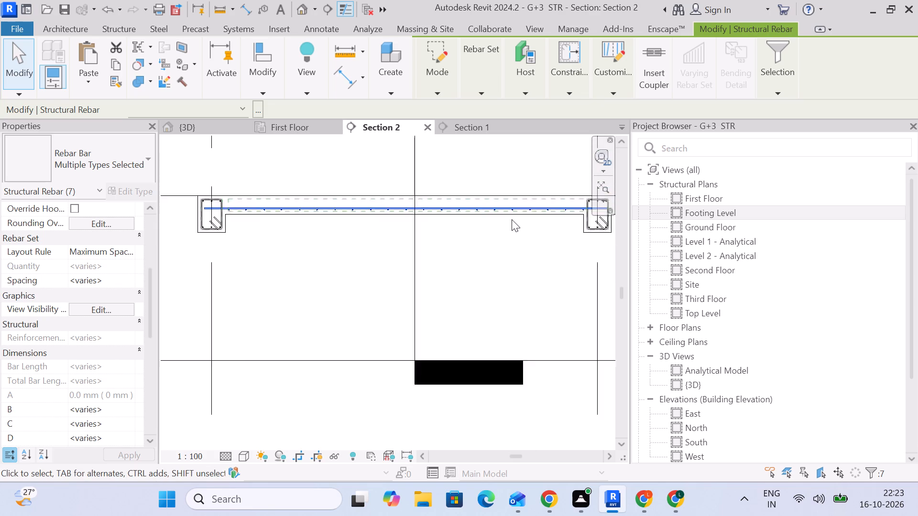
Examine the selected slab reinforcement in the 3D view around the beams and column junctions, and clear the selection.
click(201, 133)
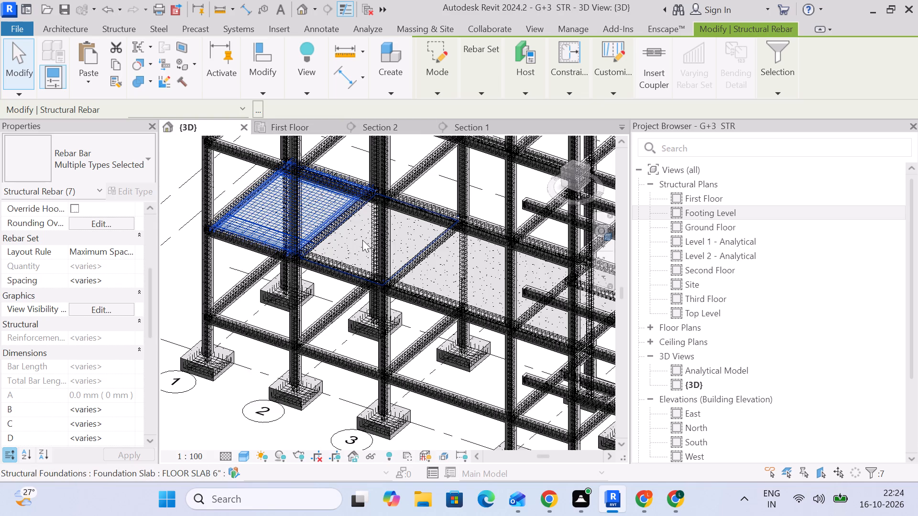
scroll(358, 251, up, 5)
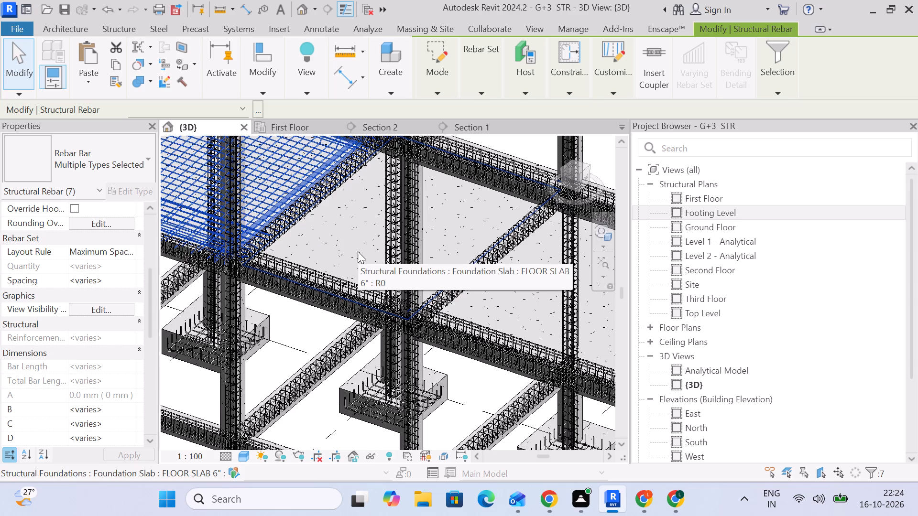
middle_drag(357, 251, 415, 306)
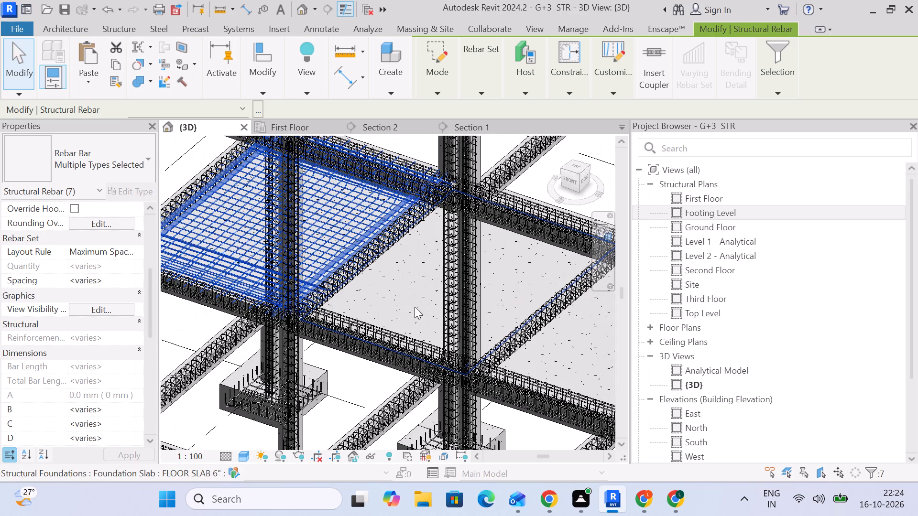
scroll(206, 256, up, 4)
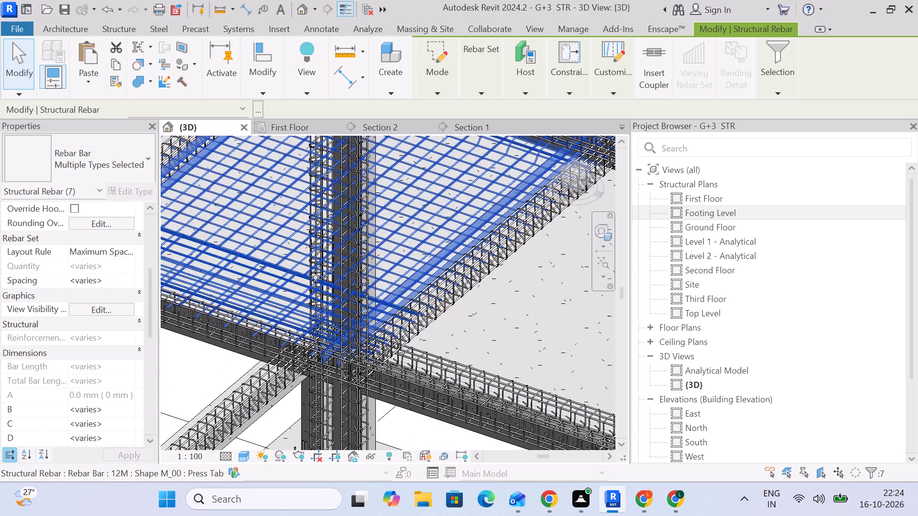
middle_drag(413, 215, 418, 366)
scroll(458, 292, up, 4)
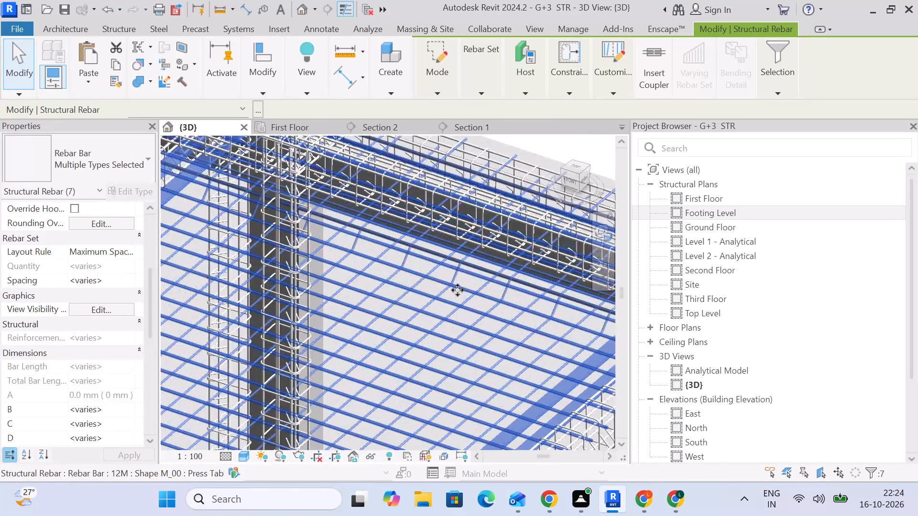
scroll(458, 290, down, 4)
middle_drag(458, 290, 462, 225)
scroll(462, 225, up, 1)
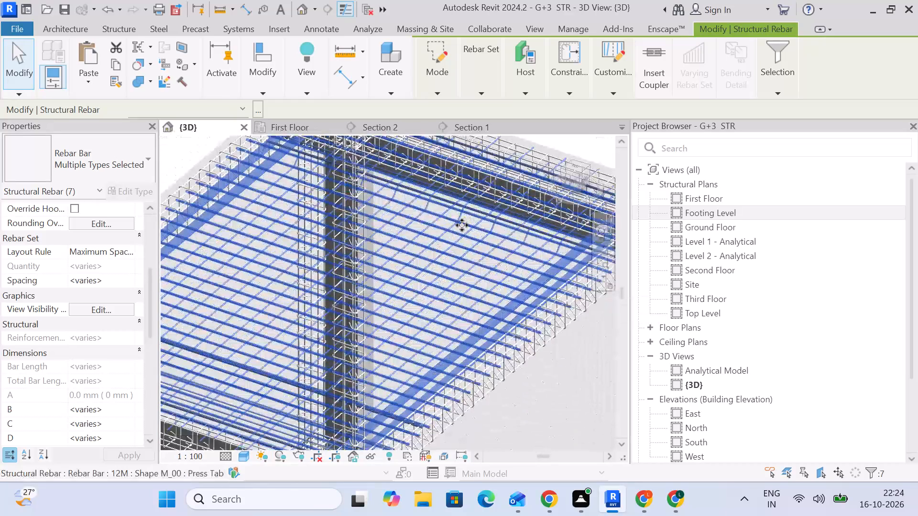
scroll(462, 225, down, 8)
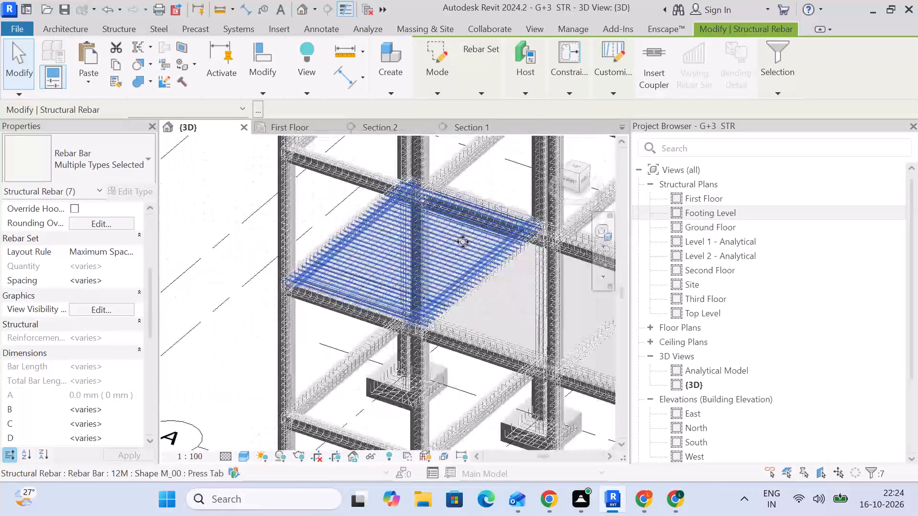
middle_drag(463, 242, 462, 210)
scroll(462, 210, up, 1)
click(230, 318)
scroll(383, 237, up, 8)
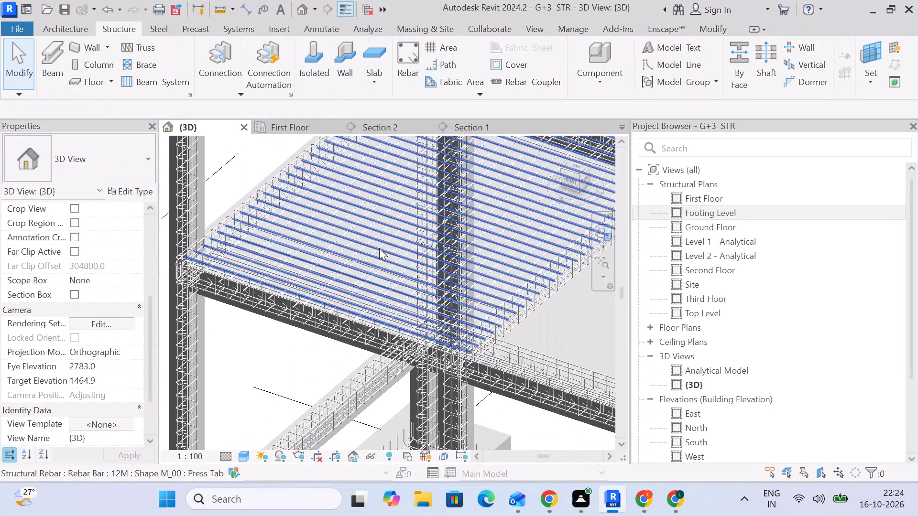
scroll(379, 248, up, 2)
scroll(348, 286, down, 4)
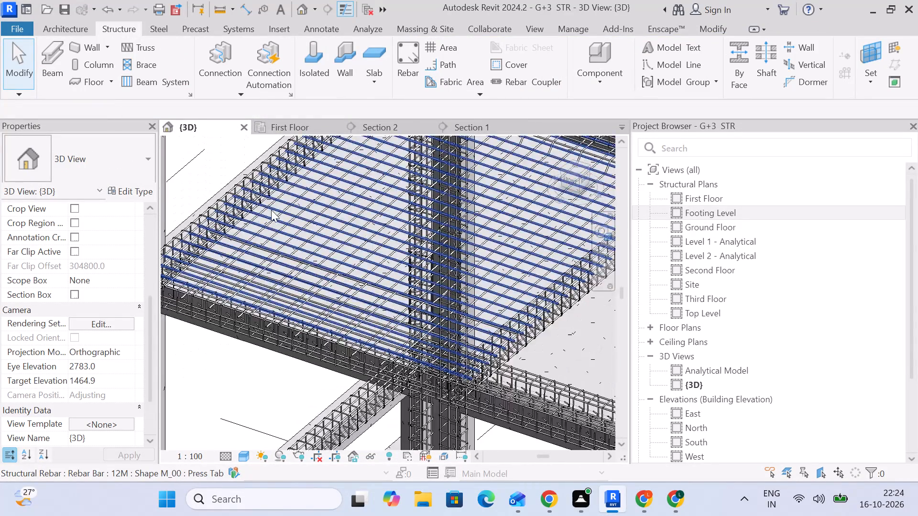
scroll(271, 210, up, 4)
In the First Floor plan, undo the recent slab rebar edits back past the crosswise bars' extension over the grid 1 beam.
click(296, 133)
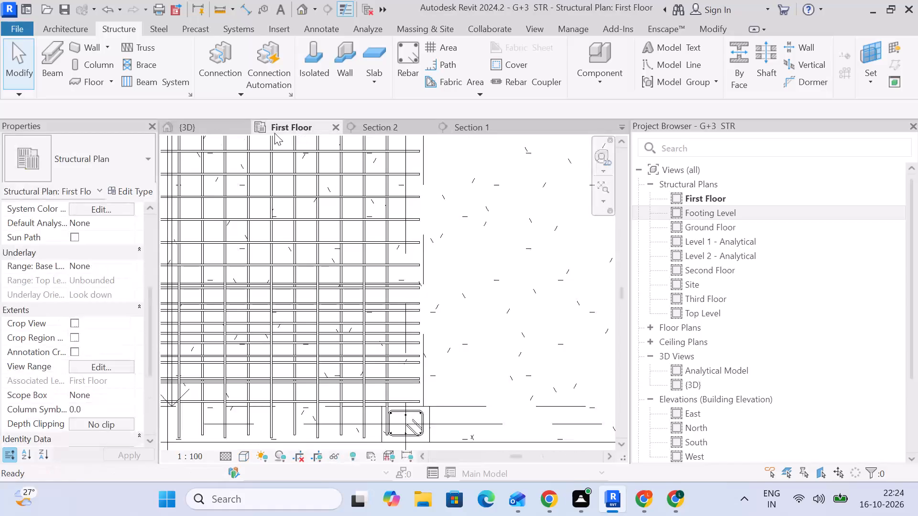
scroll(271, 252, down, 11)
middle_drag(273, 258, 344, 294)
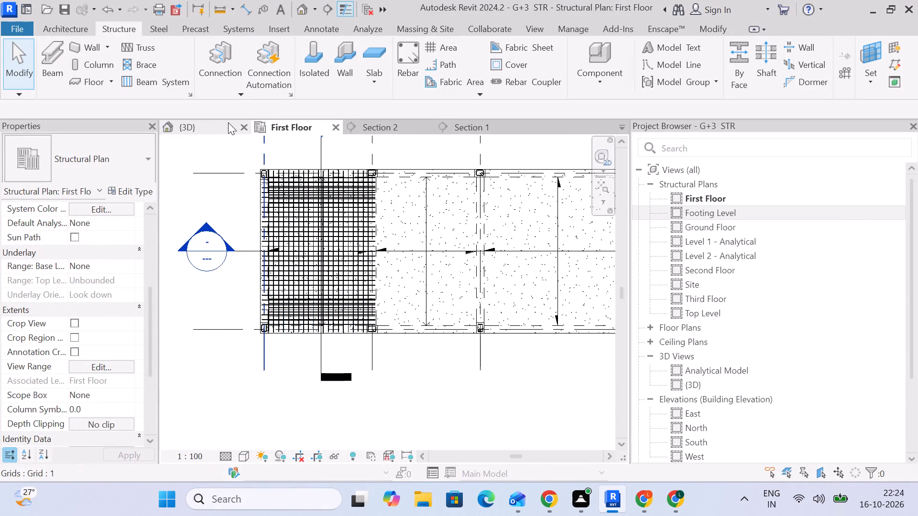
click(103, 11)
double_click(103, 11)
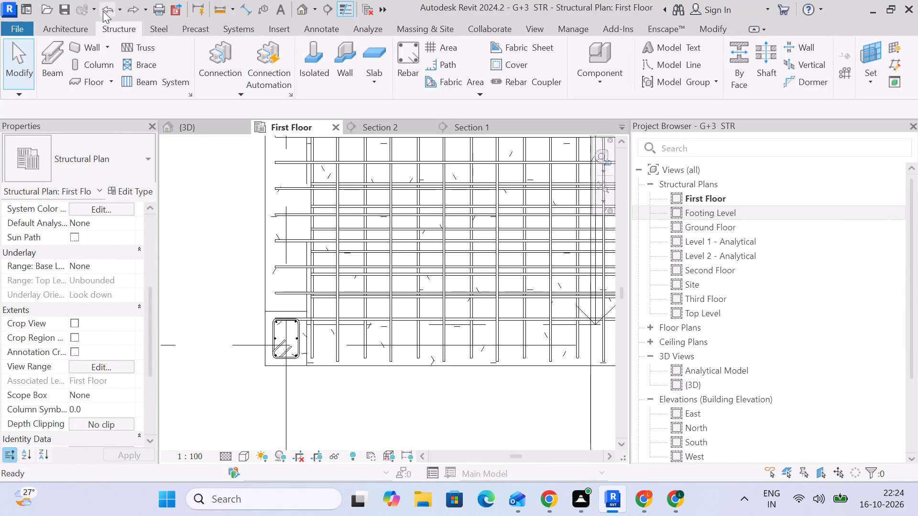
click(103, 11)
click(103, 11)
double_click(103, 11)
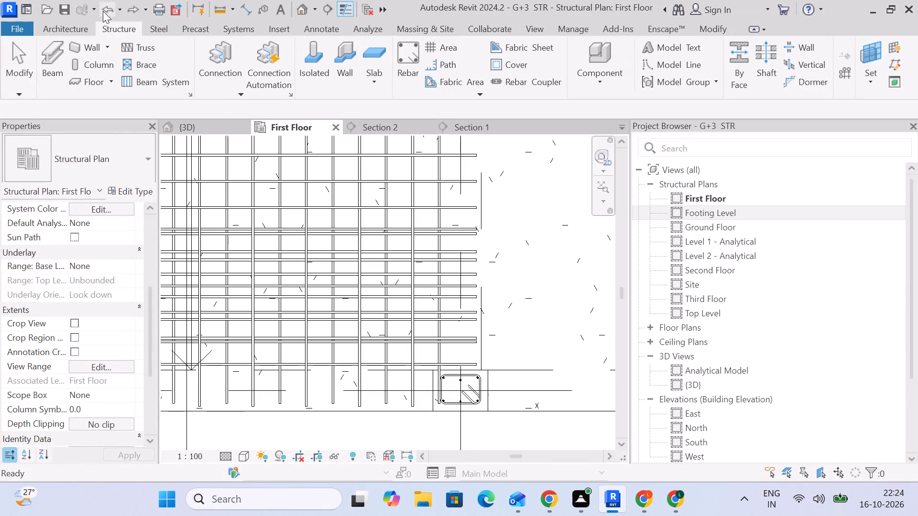
click(103, 11)
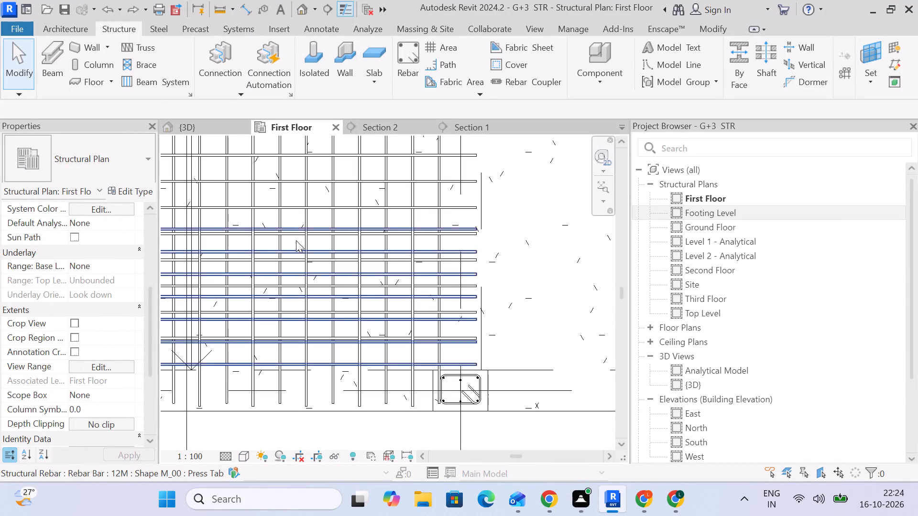
scroll(296, 240, down, 9)
middle_drag(292, 242, 339, 351)
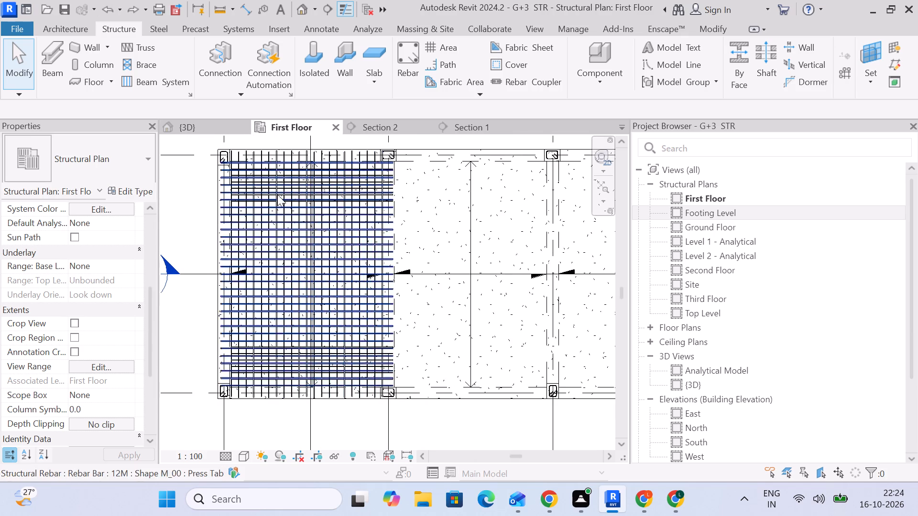
click(108, 16)
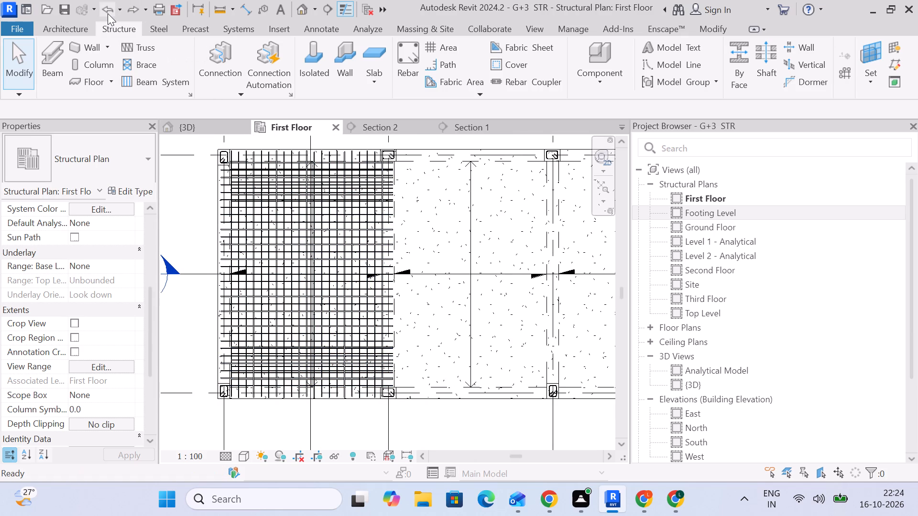
click(108, 13)
click(108, 13)
click(108, 11)
click(108, 11)
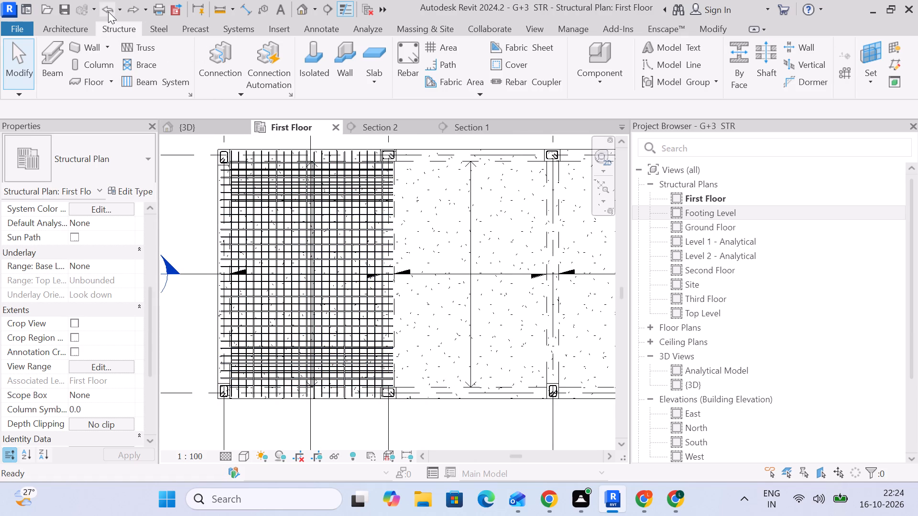
click(108, 11)
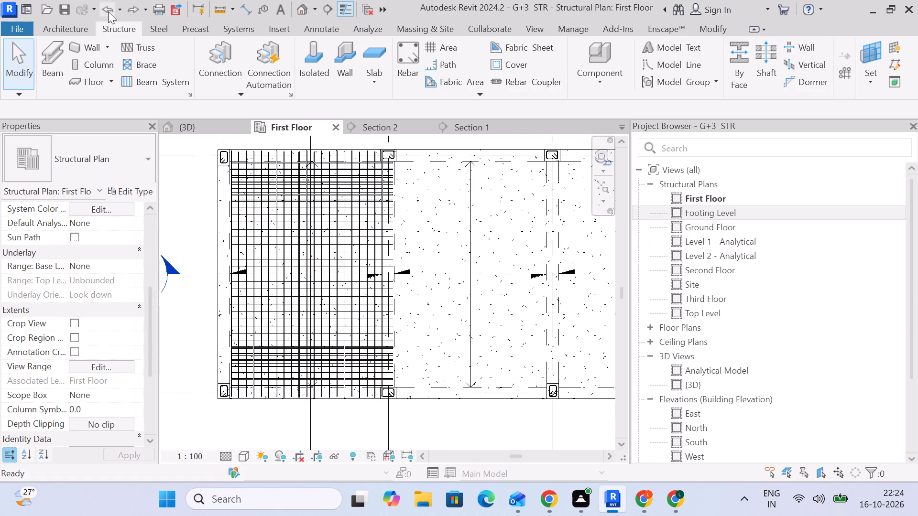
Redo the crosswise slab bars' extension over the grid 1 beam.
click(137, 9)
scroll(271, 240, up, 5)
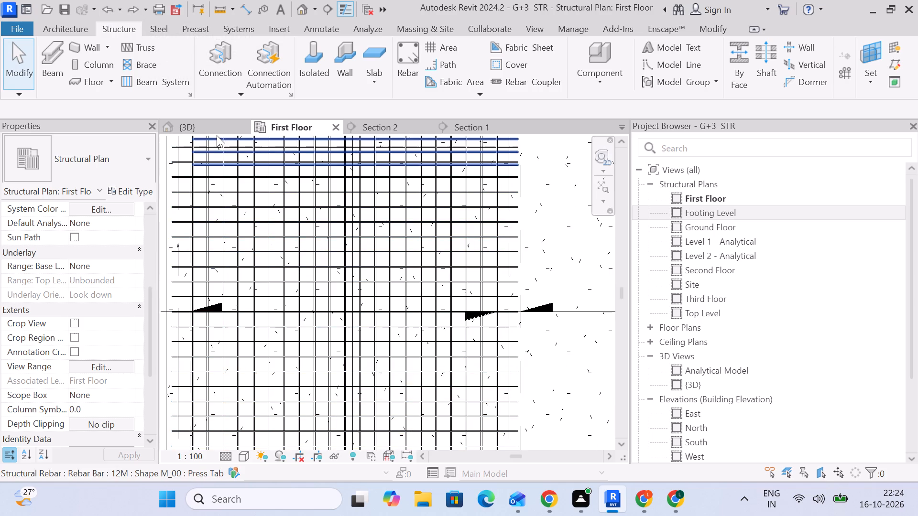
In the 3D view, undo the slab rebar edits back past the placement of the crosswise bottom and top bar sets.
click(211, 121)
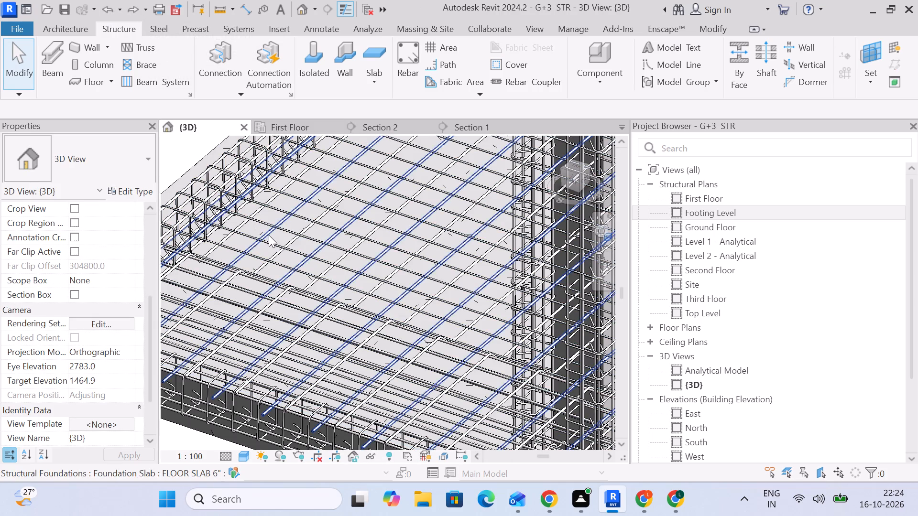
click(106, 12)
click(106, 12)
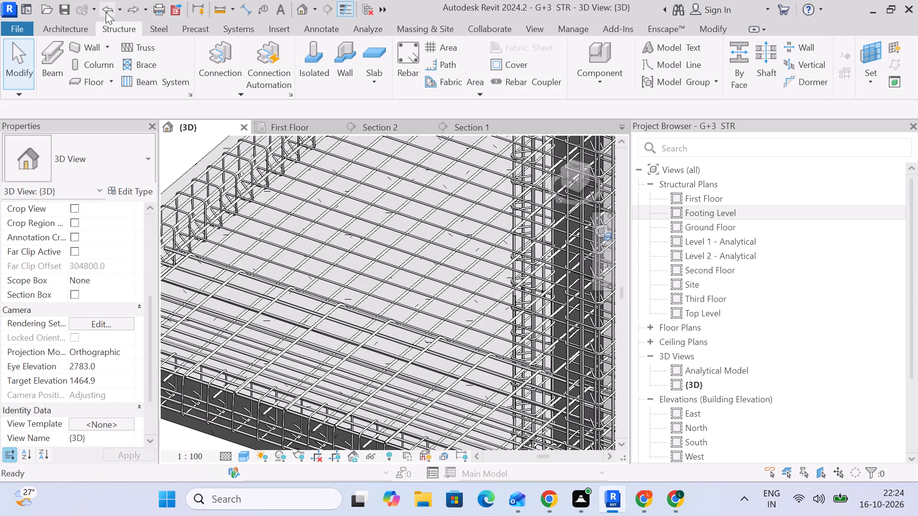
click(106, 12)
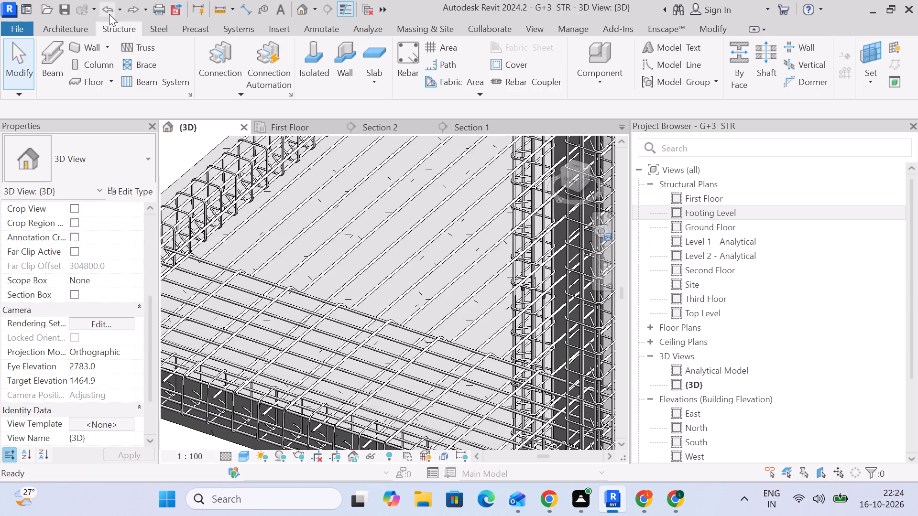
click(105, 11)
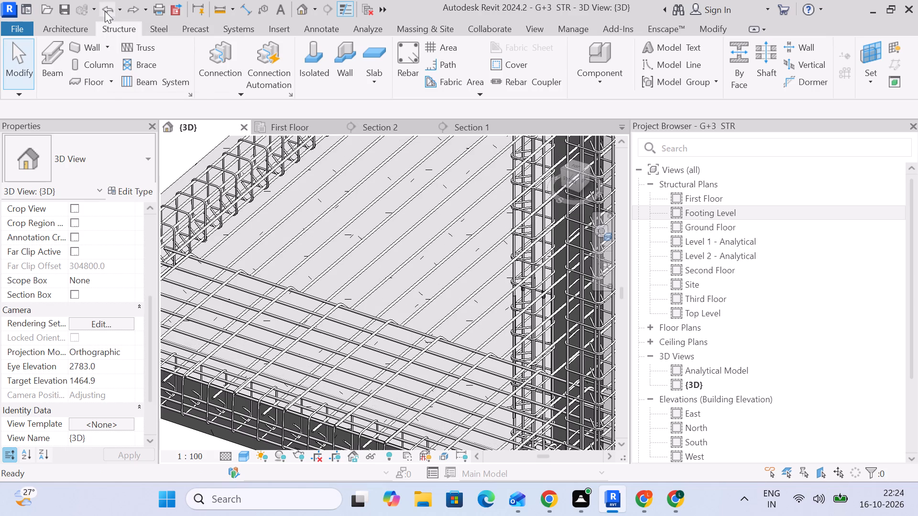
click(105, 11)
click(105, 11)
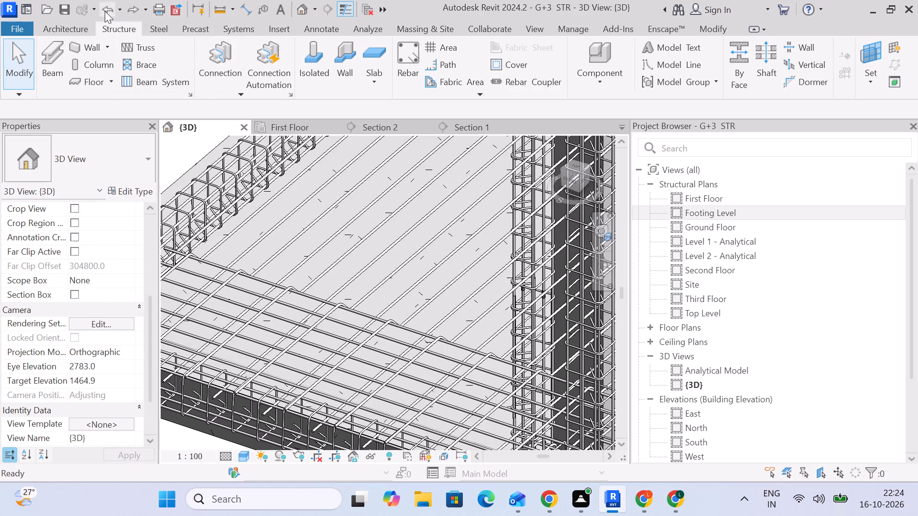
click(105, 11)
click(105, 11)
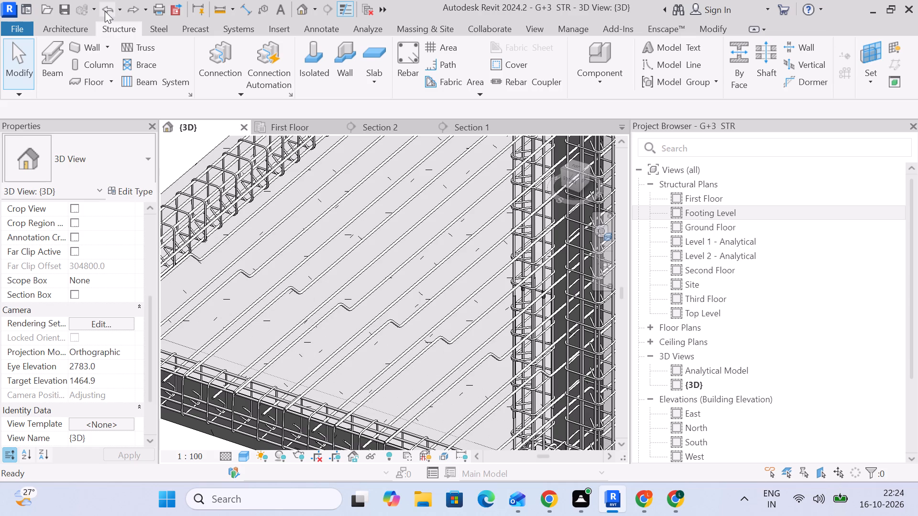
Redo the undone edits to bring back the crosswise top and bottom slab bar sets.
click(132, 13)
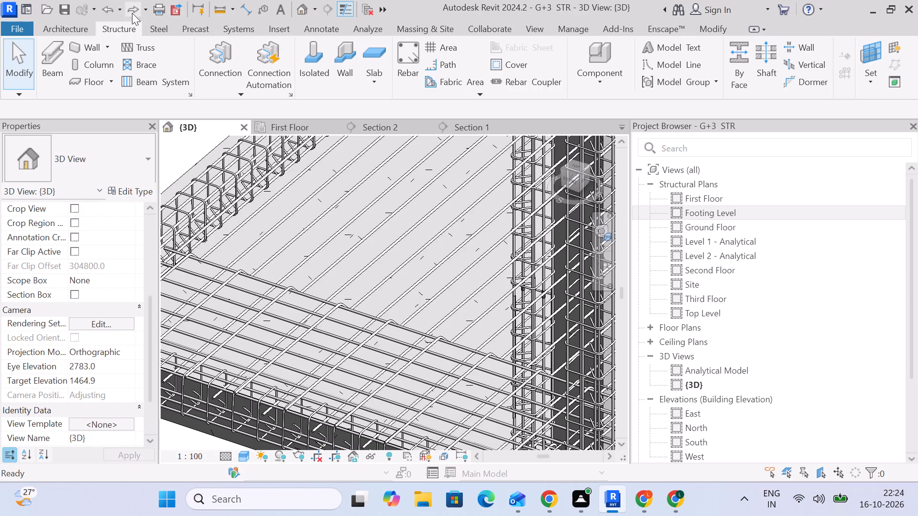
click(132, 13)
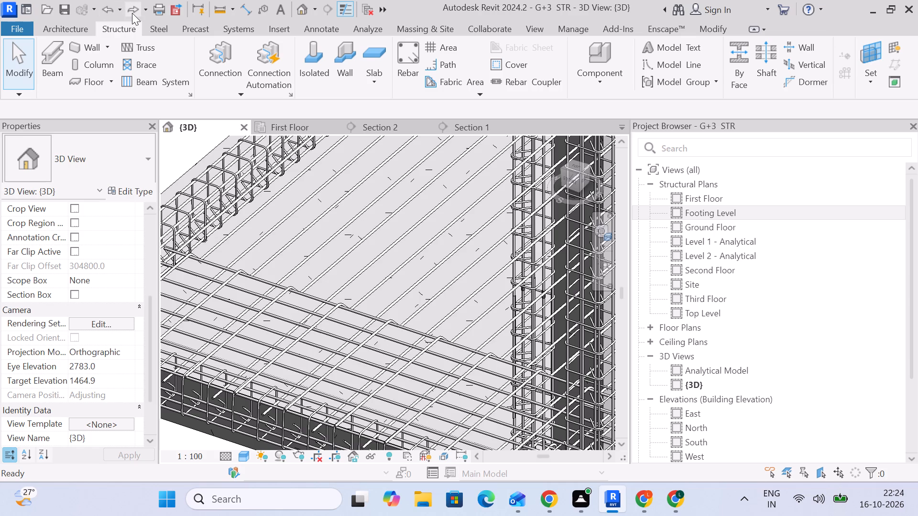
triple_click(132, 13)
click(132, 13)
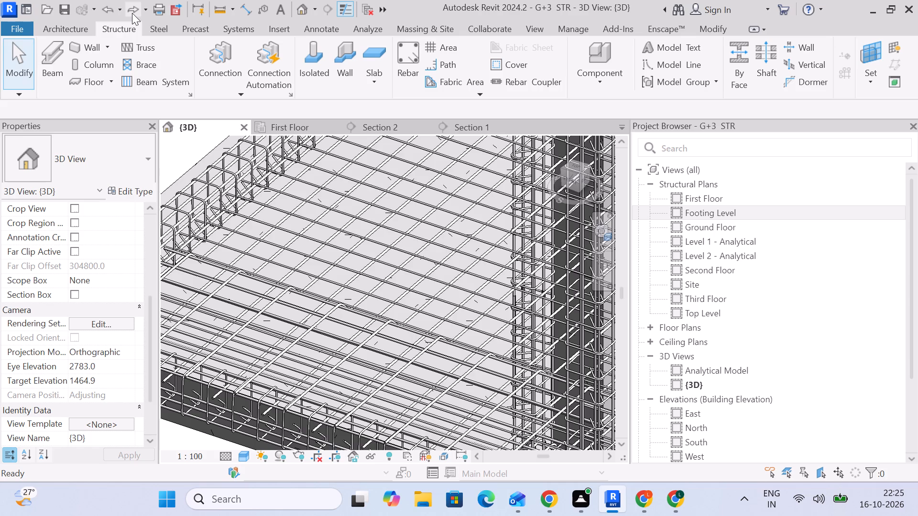
Undo the slab rebar edits again, back past the crosswise top and bottom sets and the deletion of the earlier crosswise bars.
double_click(106, 13)
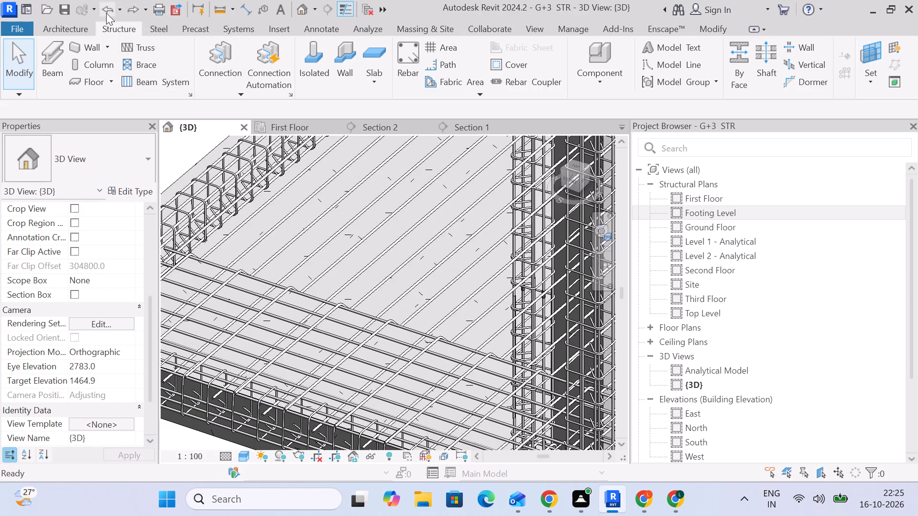
click(107, 12)
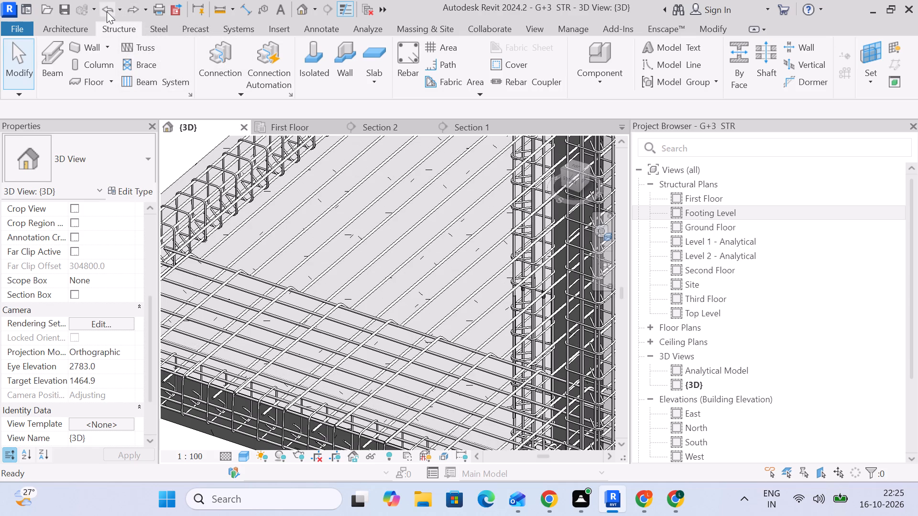
click(107, 11)
click(107, 11)
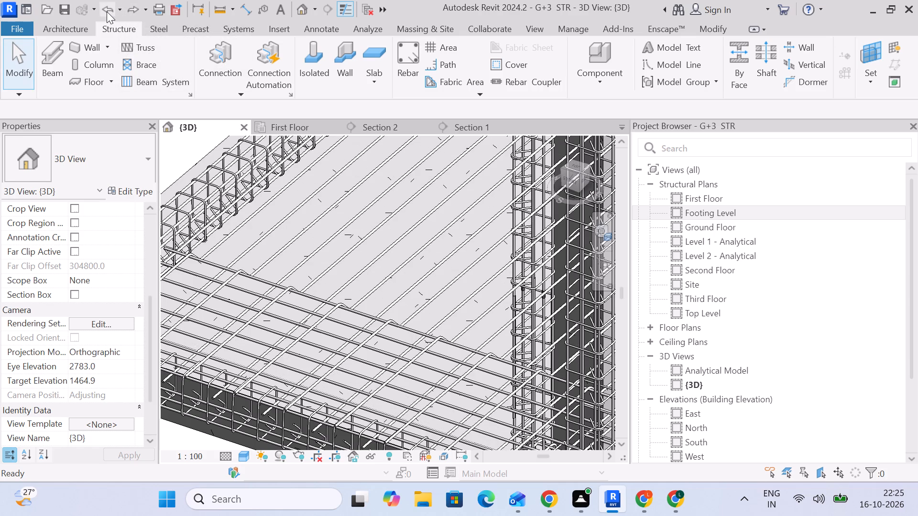
click(107, 11)
click(107, 11)
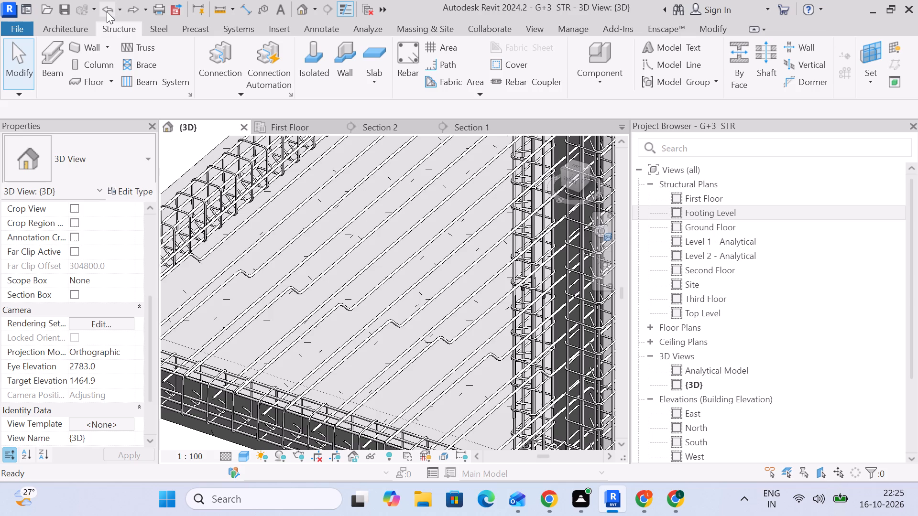
click(107, 11)
click(107, 11)
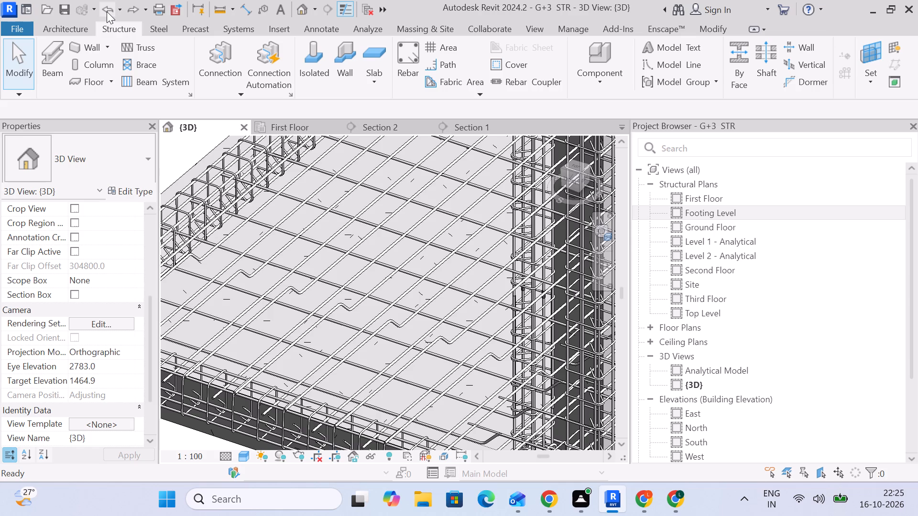
click(107, 11)
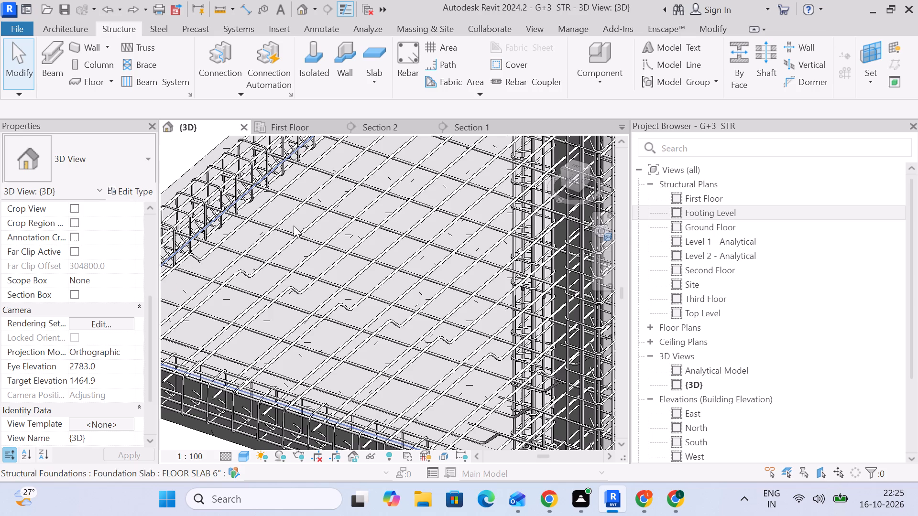
scroll(265, 220, down, 4)
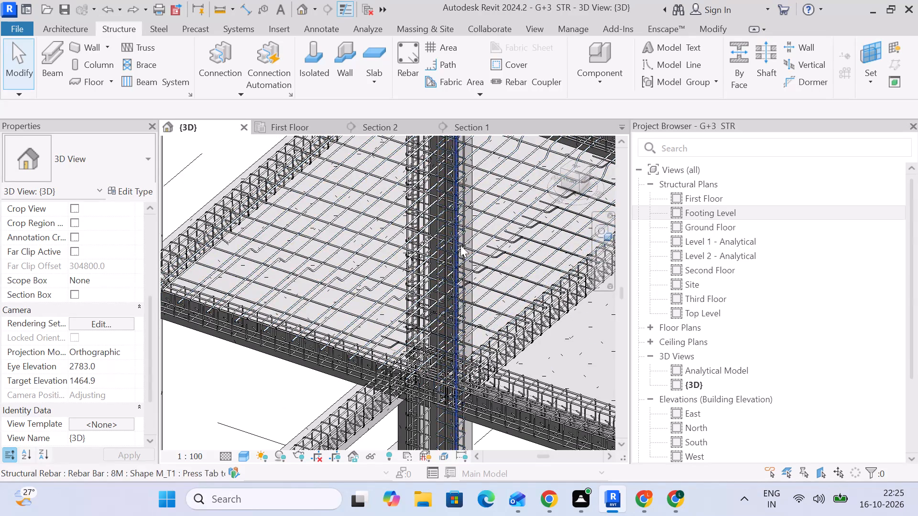
Undo further slab rebar edits in the 3D view to bring back the earlier crosswise slab bars.
middle_drag(419, 211, 354, 235)
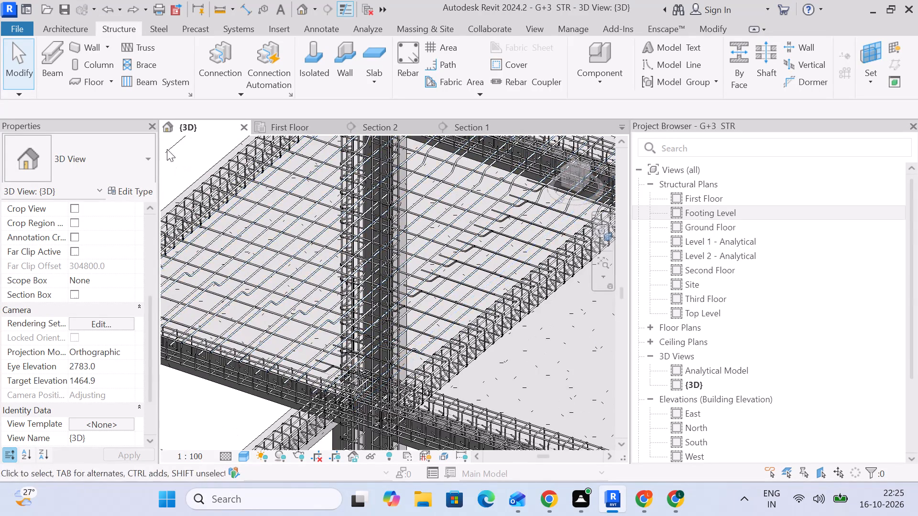
click(106, 15)
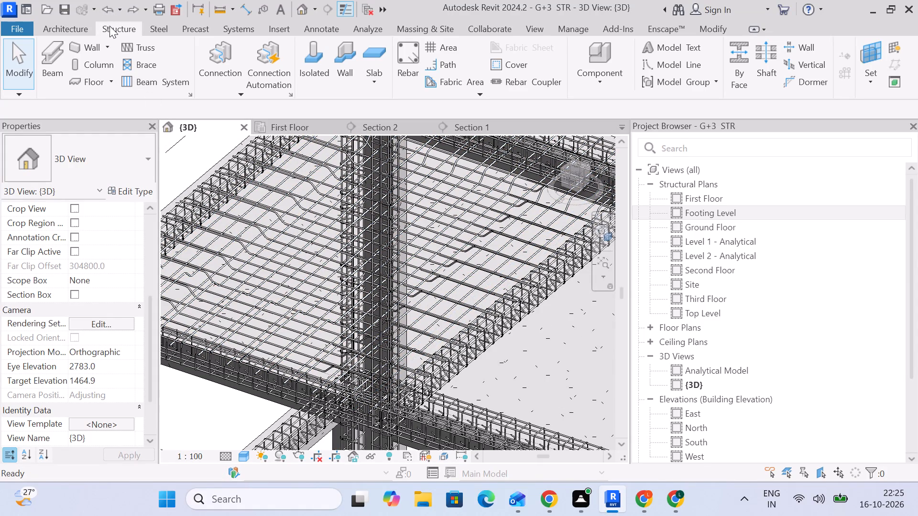
click(109, 11)
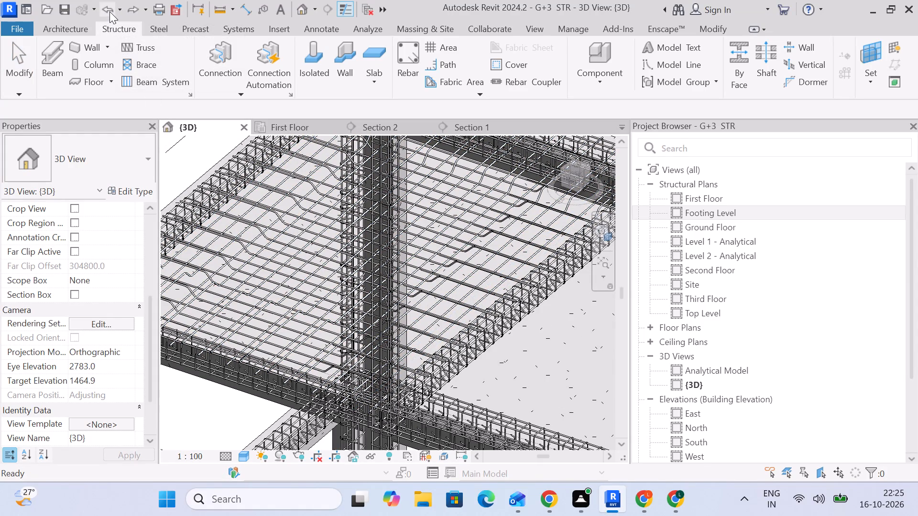
click(109, 11)
click(109, 11)
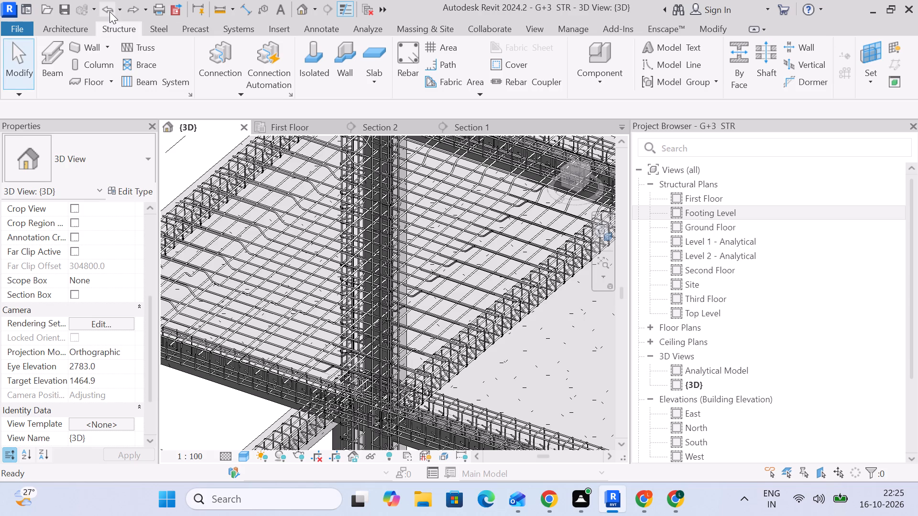
click(109, 11)
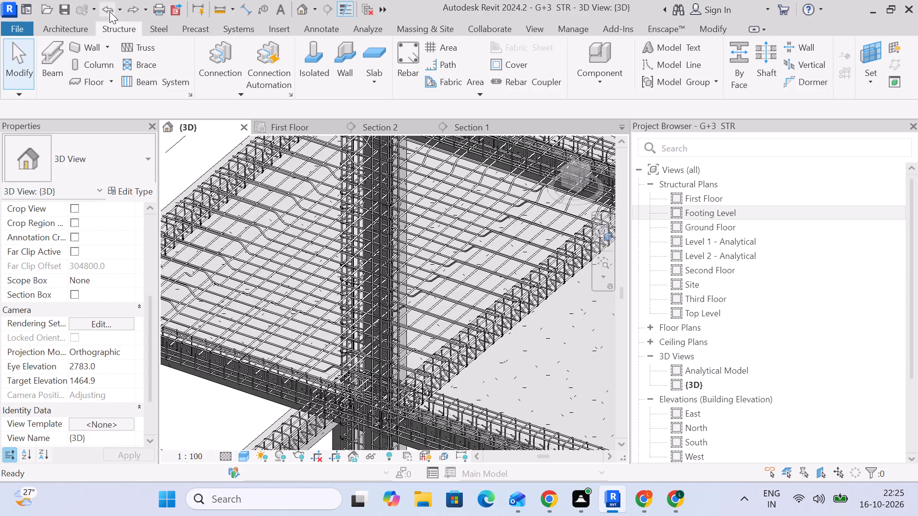
Redo the last two undone slab rebar edits.
click(133, 8)
click(133, 8)
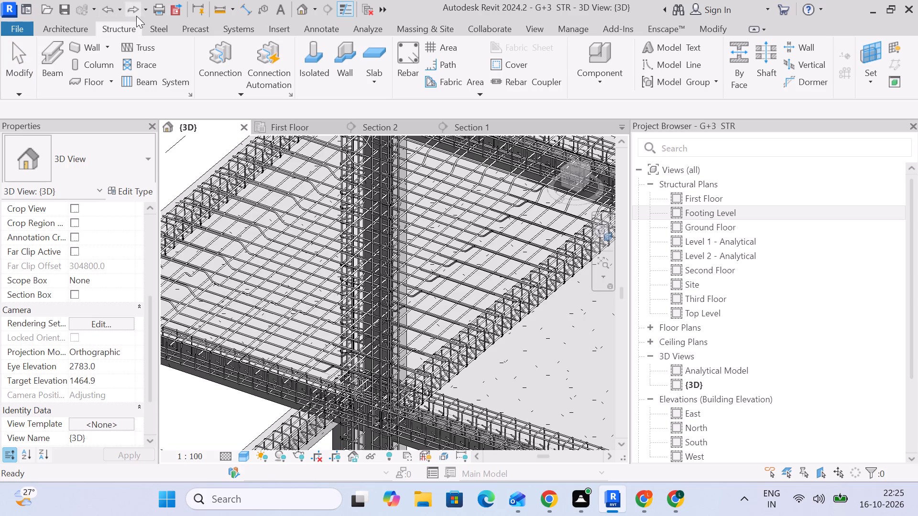
Examine the restored lengthwise and crosswise bent bars of the slab in the 3D view.
scroll(274, 234, up, 3)
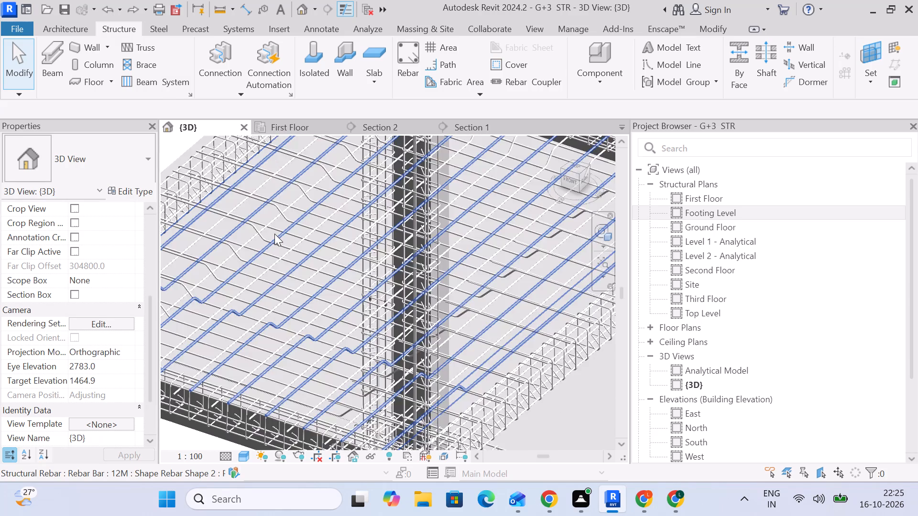
scroll(274, 233, down, 8)
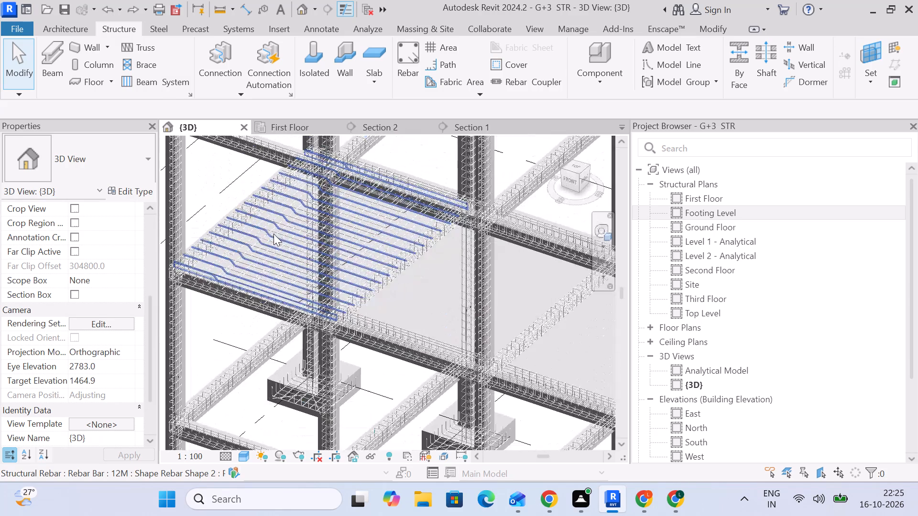
shift+middle_drag(273, 234, 320, 262)
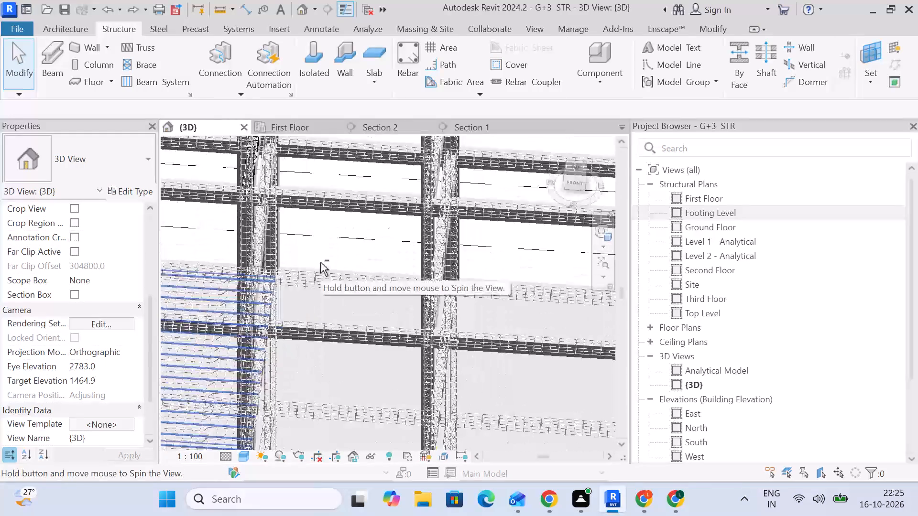
scroll(321, 283, down, 4)
middle_drag(320, 294, 360, 169)
shift+scroll(371, 183, up, 1)
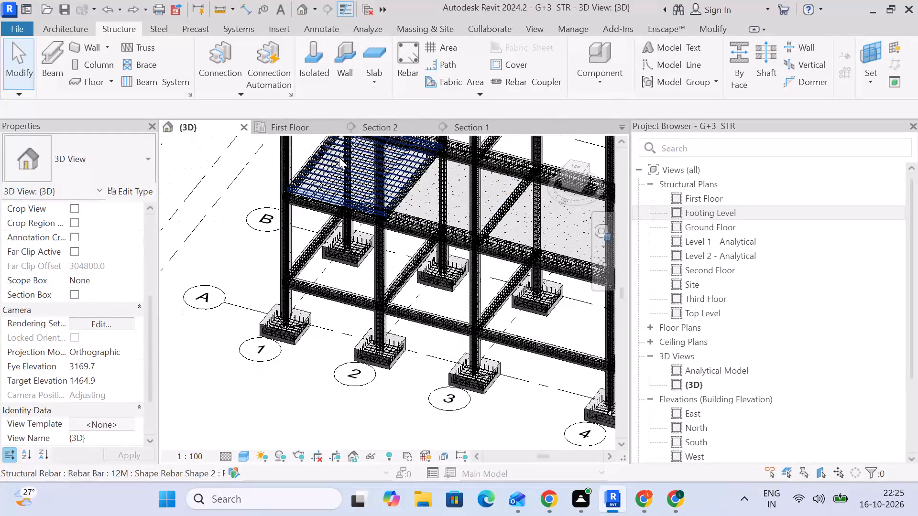
scroll(339, 157, up, 8)
middle_drag(369, 193, 344, 297)
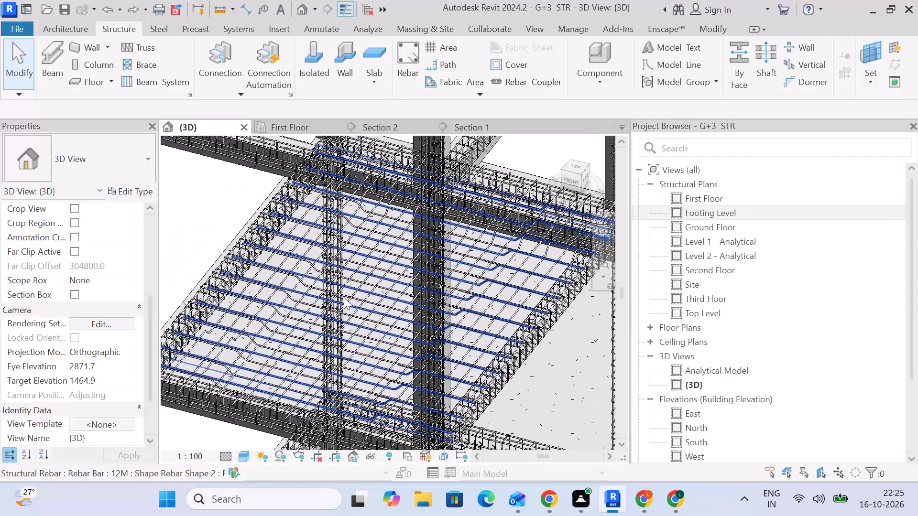
scroll(348, 270, up, 3)
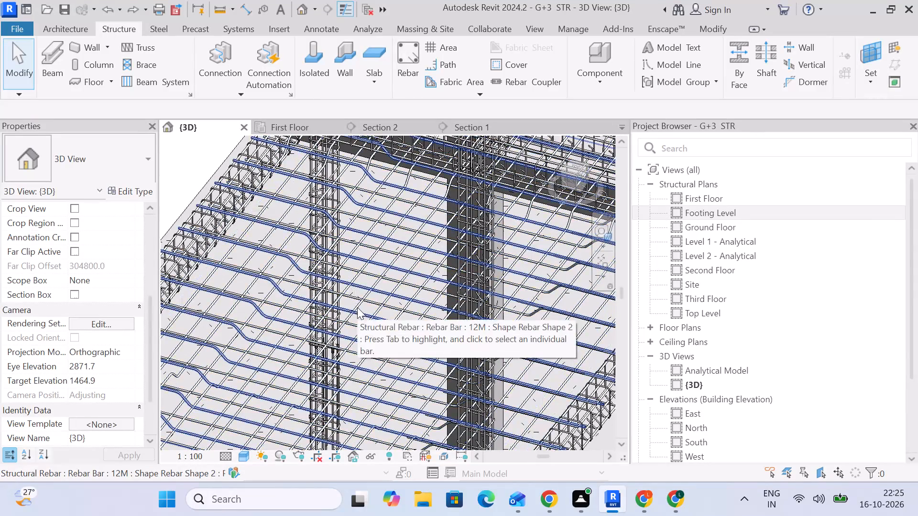
scroll(305, 239, down, 4)
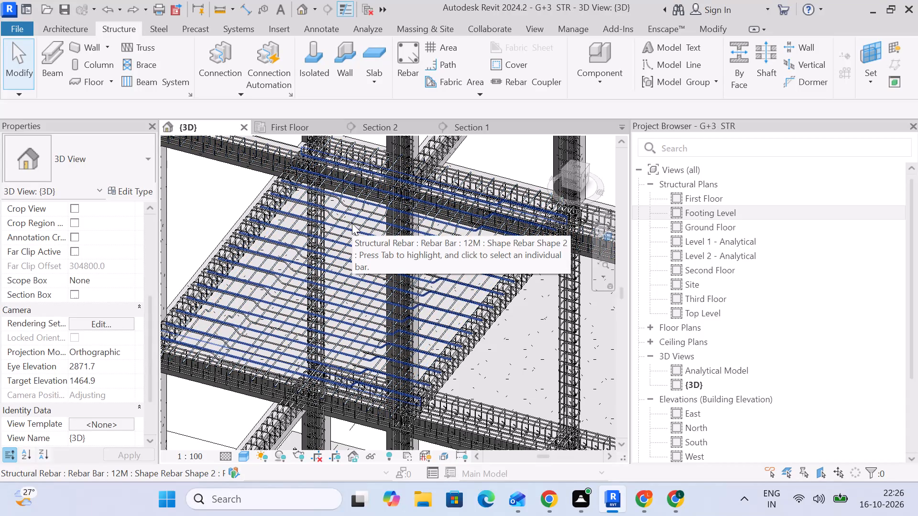
In the First Floor plan, extend the straight 12M crosswise bar set near the grid A end across the grid 1 beam, to about 3381 mm long.
click(292, 127)
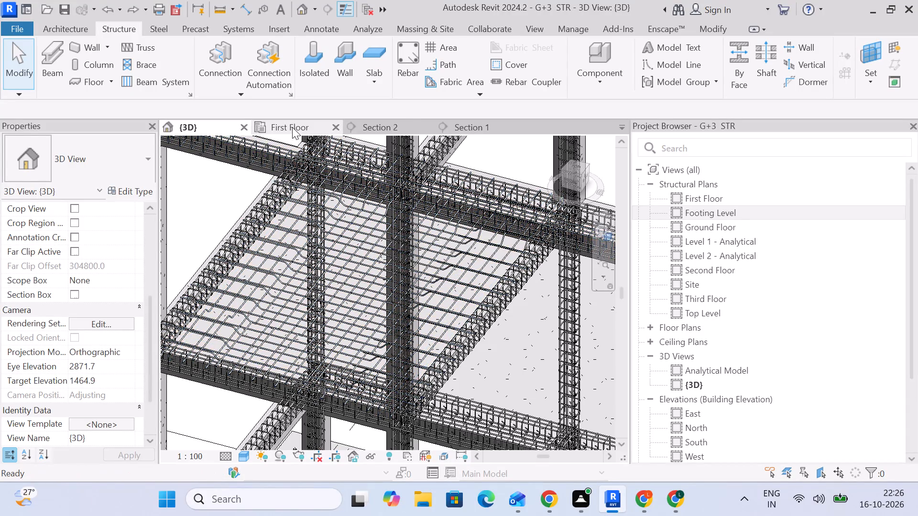
scroll(314, 239, down, 11)
middle_drag(298, 270, 402, 338)
scroll(385, 327, up, 10)
click(244, 254)
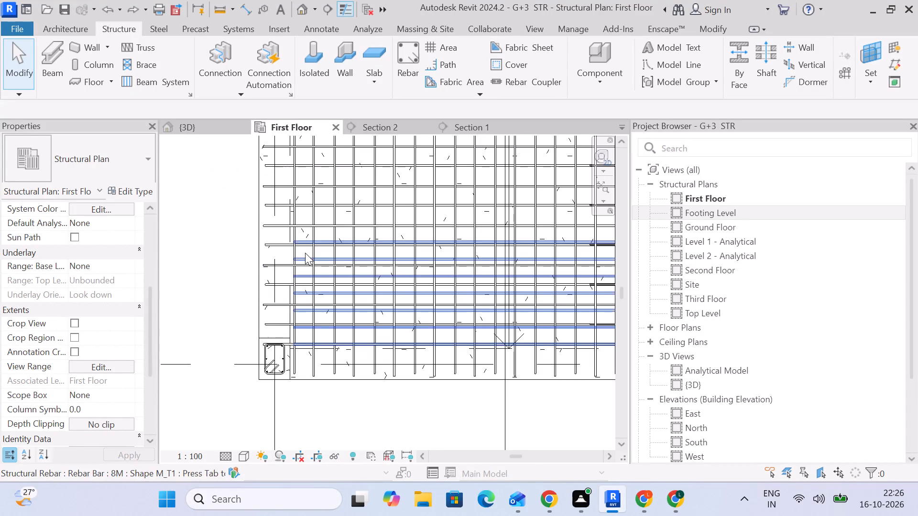
click(305, 253)
drag(294, 244, 293, 244)
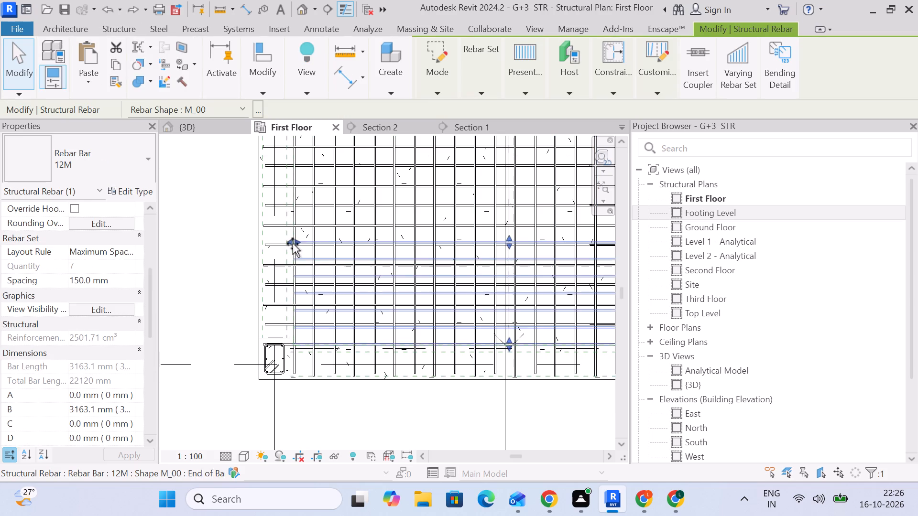
drag(293, 244, 264, 254)
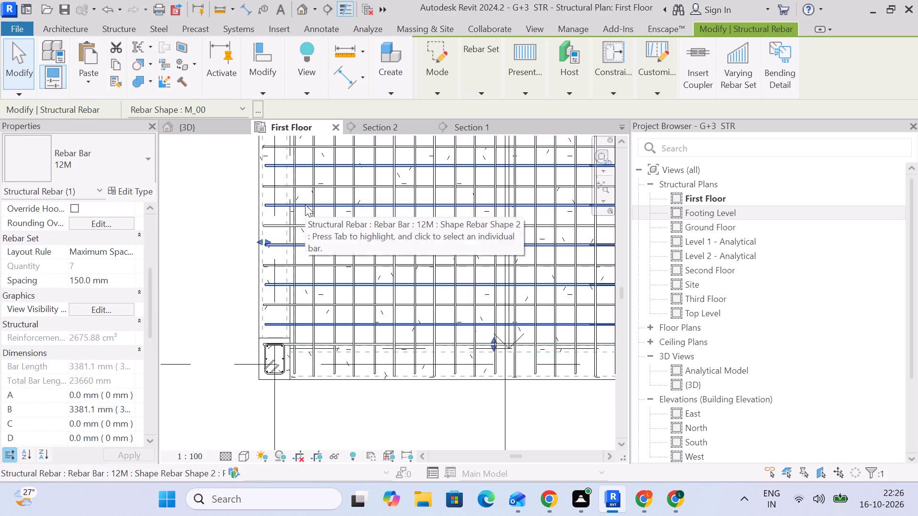
Extend the straight 12M crosswise bar set near the grid B end across the grid 1 beam, to about 3378 mm long.
scroll(304, 208, down, 3)
middle_drag(304, 212, 287, 403)
scroll(287, 369, down, 1)
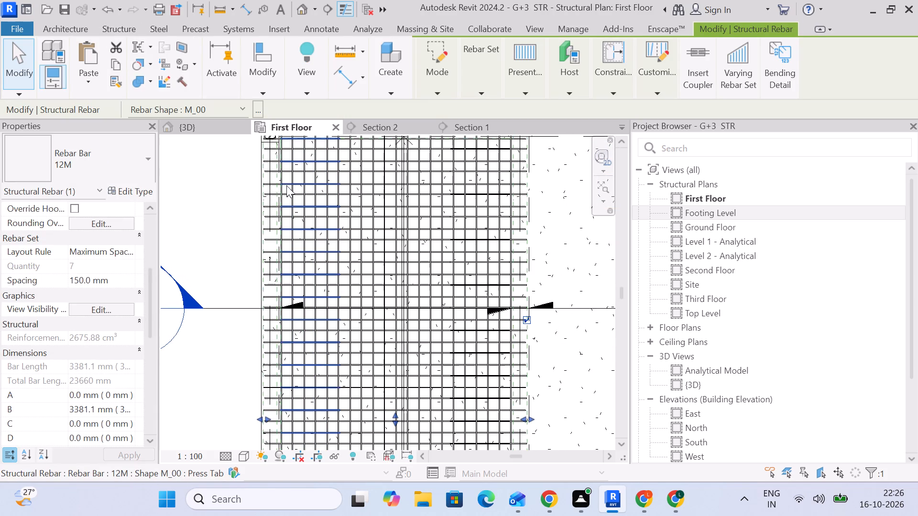
middle_drag(285, 177, 285, 225)
click(288, 222)
scroll(271, 234, up, 3)
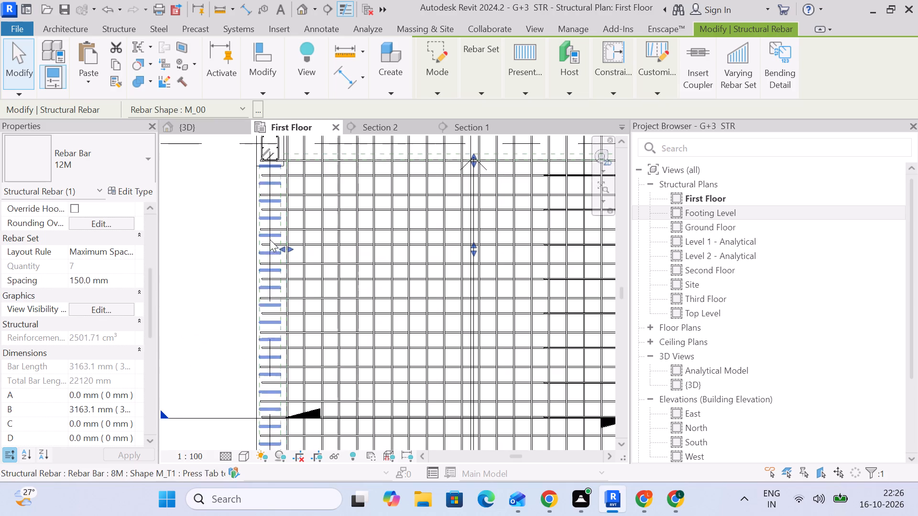
drag(286, 246, 261, 255)
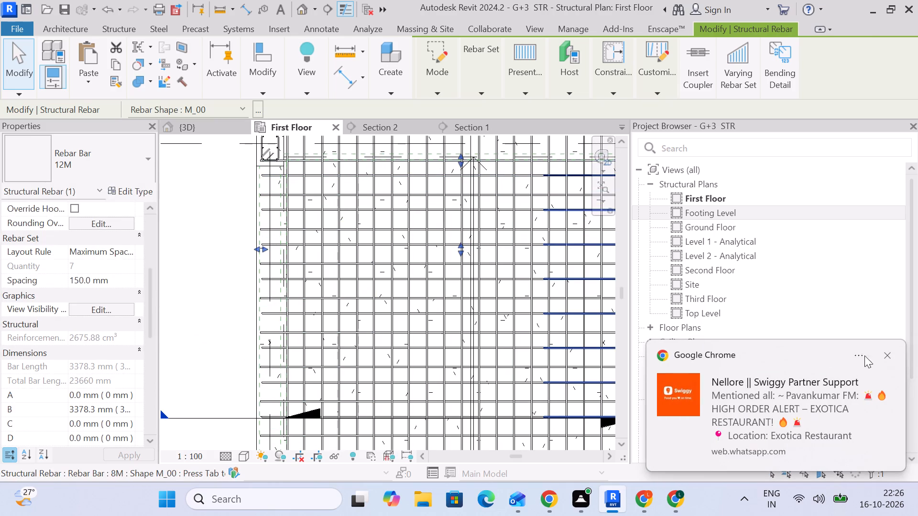
click(890, 356)
Set the extended 12M crosswise bar set near grid B to show unobscured in the First Floor and {3D} views.
scroll(429, 350, down, 4)
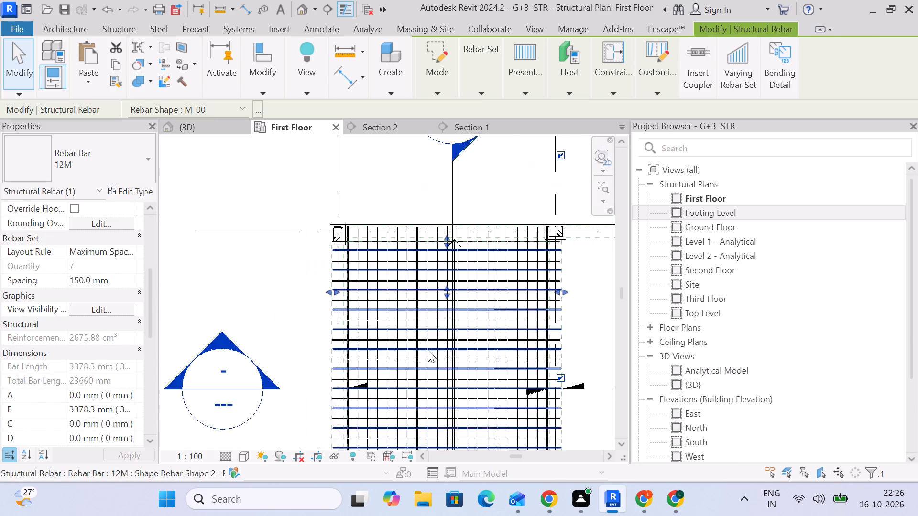
middle_drag(428, 350, 291, 368)
scroll(389, 321, up, 4)
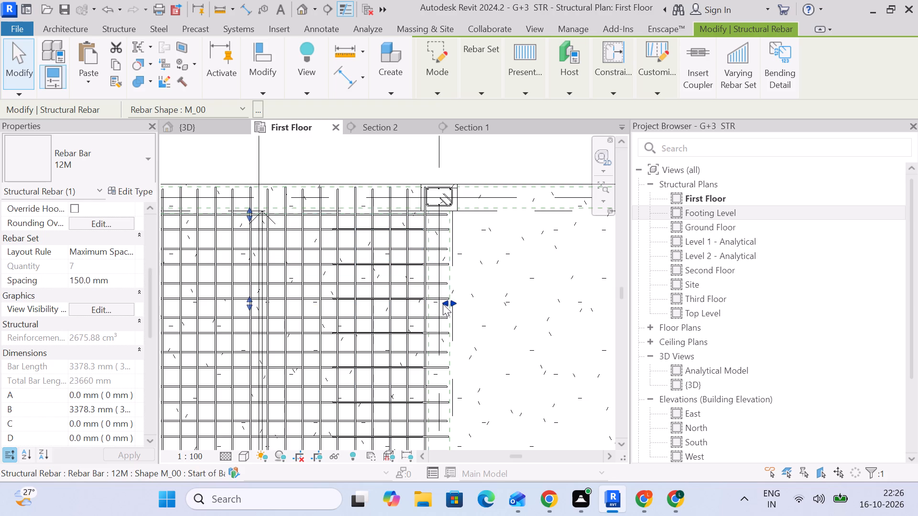
scroll(441, 303, down, 4)
click(115, 308)
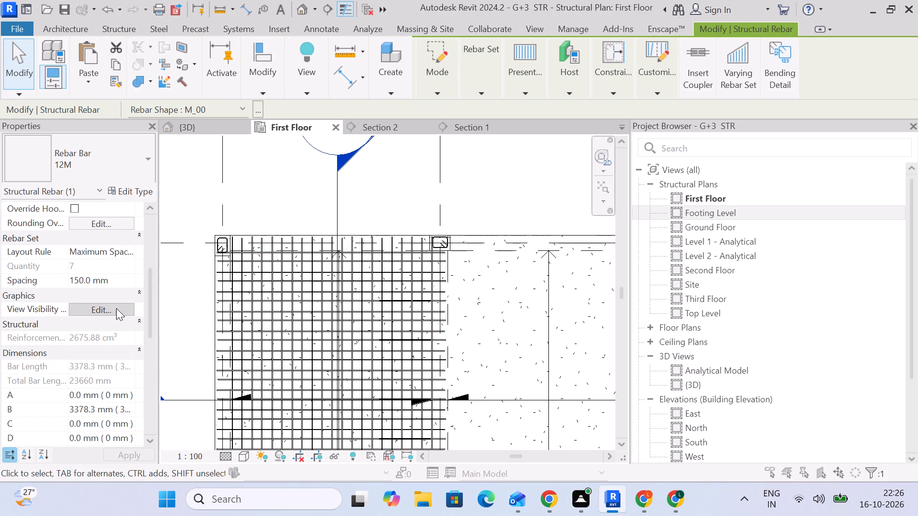
click(571, 189)
drag(572, 207, 574, 213)
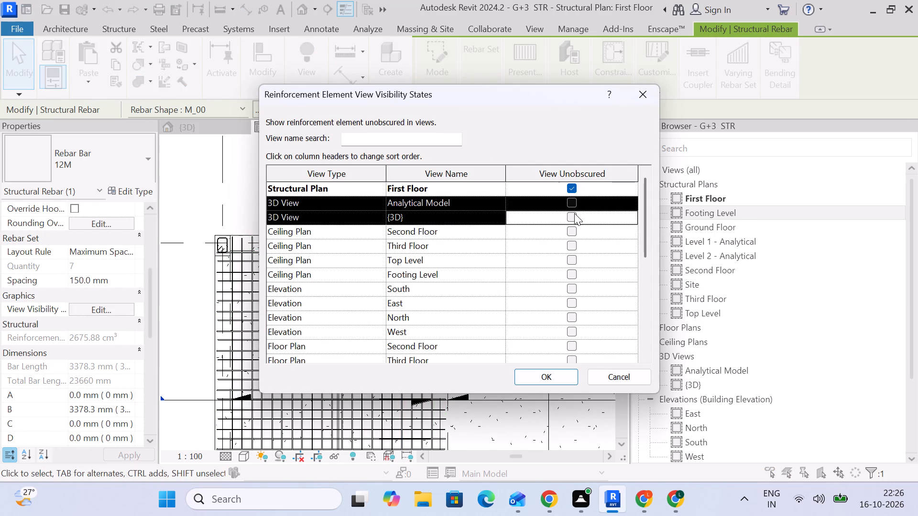
click(574, 216)
click(561, 384)
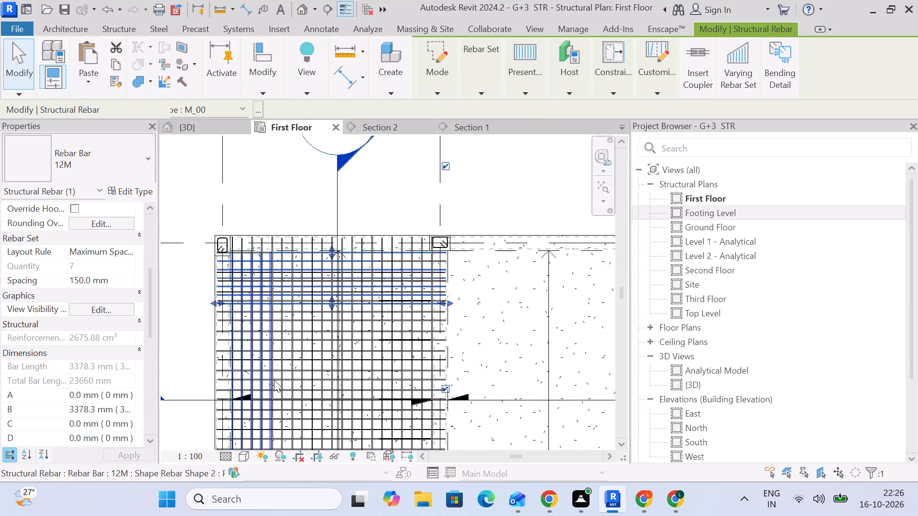
Set the straight 12M crosswise bar set near grid A to show unobscured in the First Floor, Analytical Model and {3D} views.
scroll(273, 378, down, 4)
middle_drag(271, 372, 300, 234)
scroll(282, 302, up, 5)
click(333, 331)
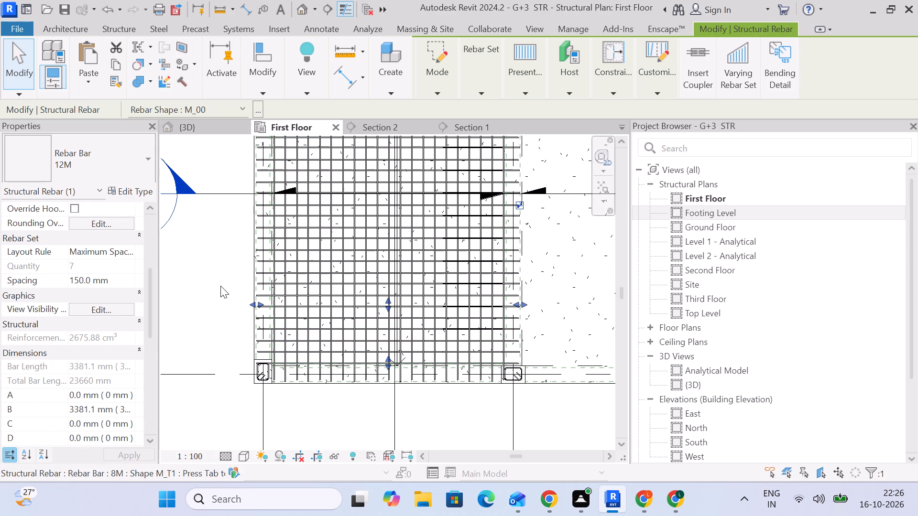
click(123, 311)
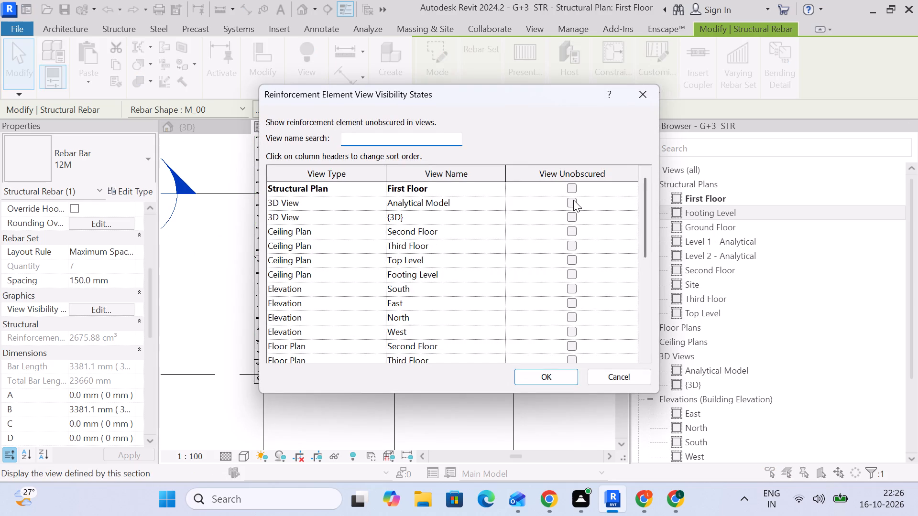
click(572, 189)
click(572, 205)
click(576, 215)
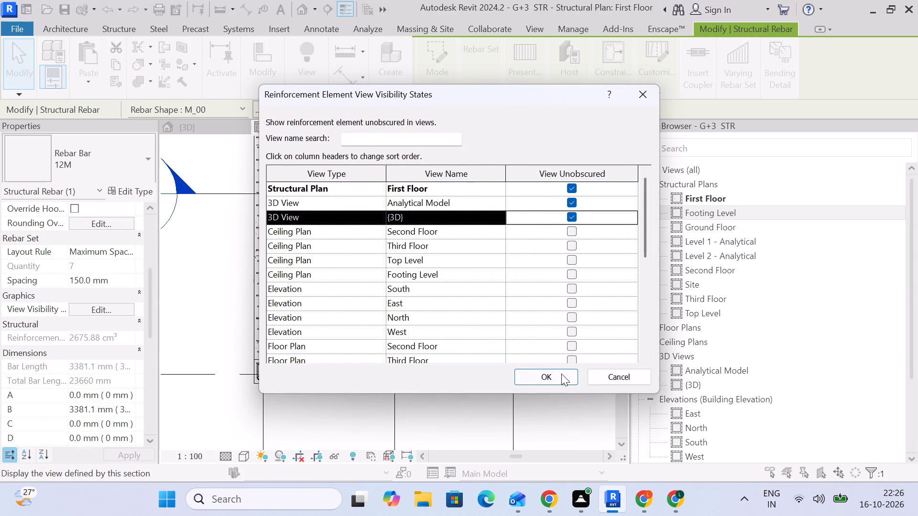
click(561, 374)
Set the short 8M crosswise bar set beside the grid 1 beam to show unobscured in the First Floor, Analytical Model and {3D} views.
scroll(281, 273, up, 3)
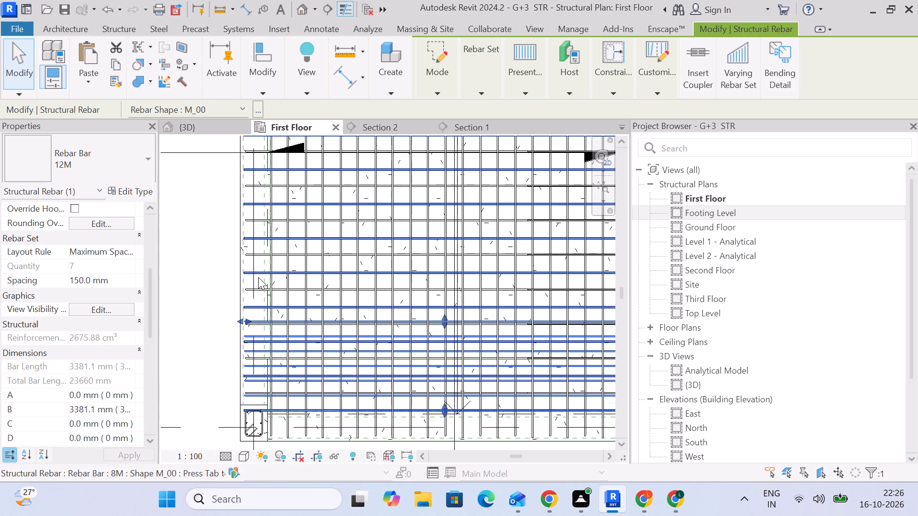
click(258, 277)
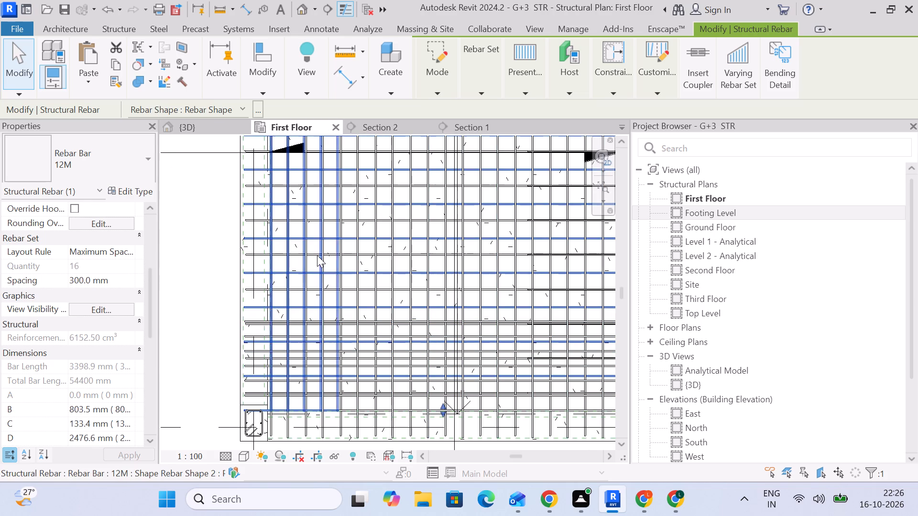
click(313, 254)
click(316, 269)
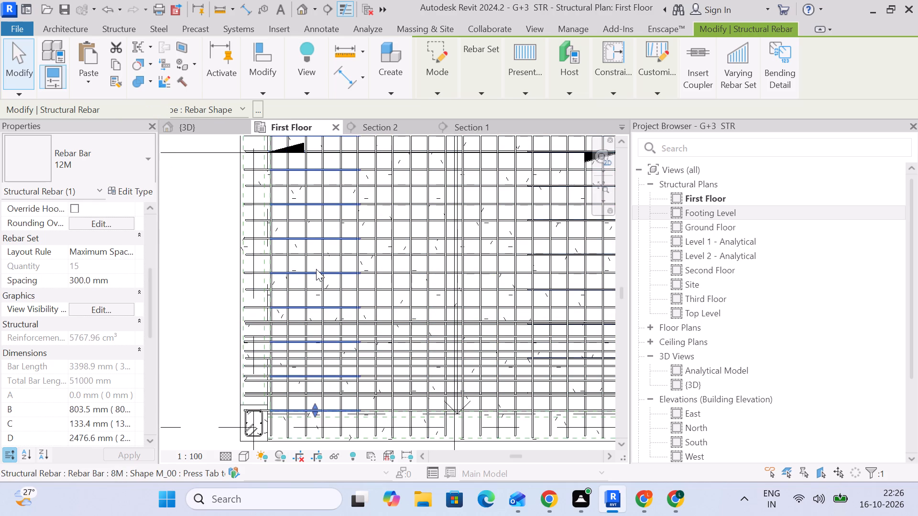
click(115, 306)
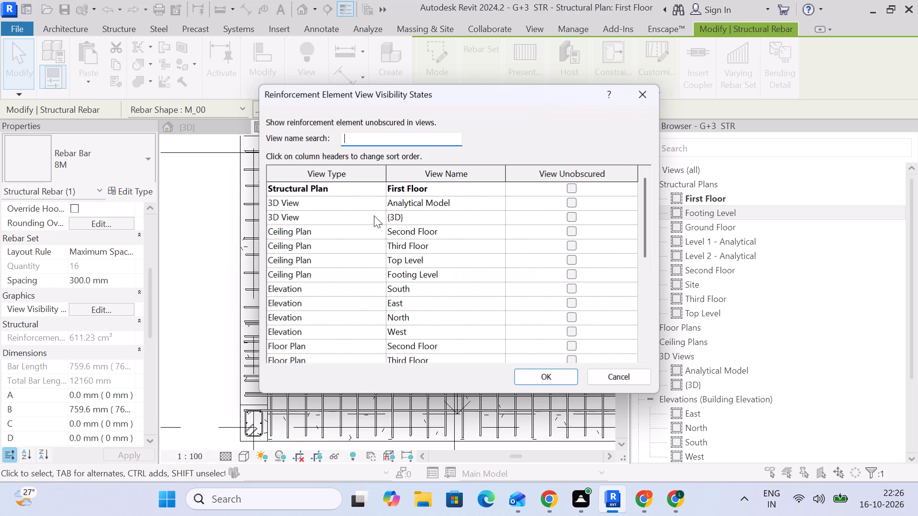
click(567, 190)
click(572, 203)
click(573, 215)
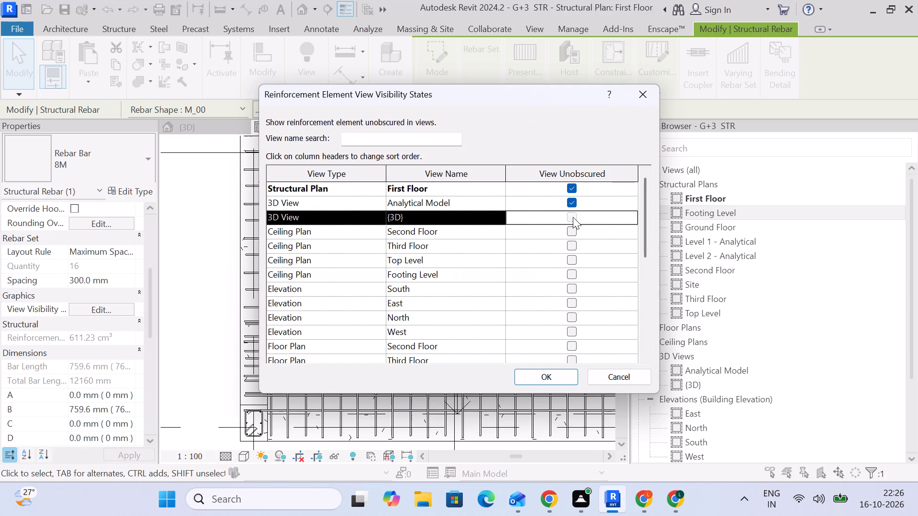
click(548, 370)
Set the straight 12M lengthwise bar set beside the beam opposite grid 1 to show unobscured in the First Floor, Analytical Model and {3D} views.
middle_drag(525, 341, 387, 345)
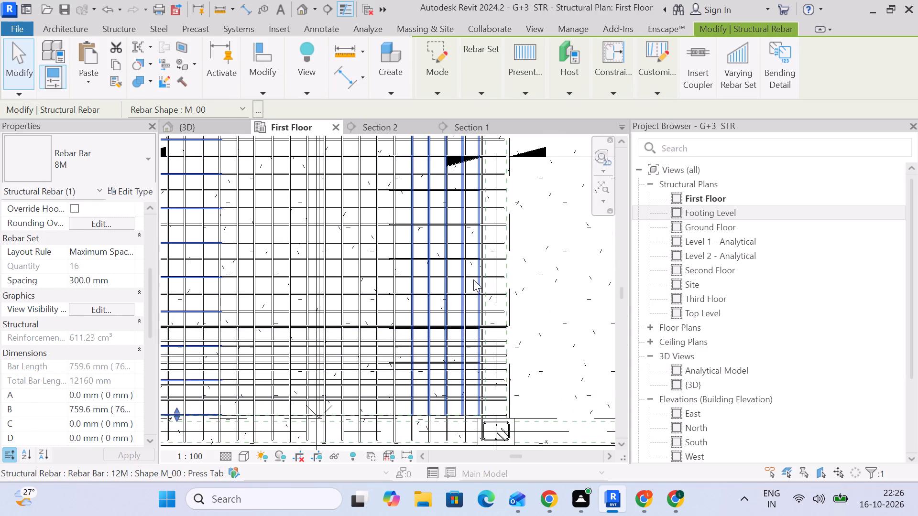
click(413, 280)
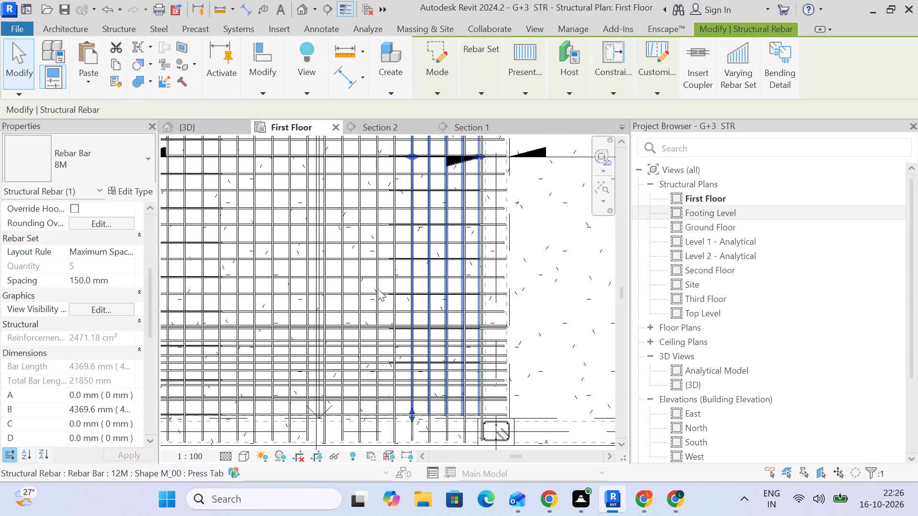
click(79, 305)
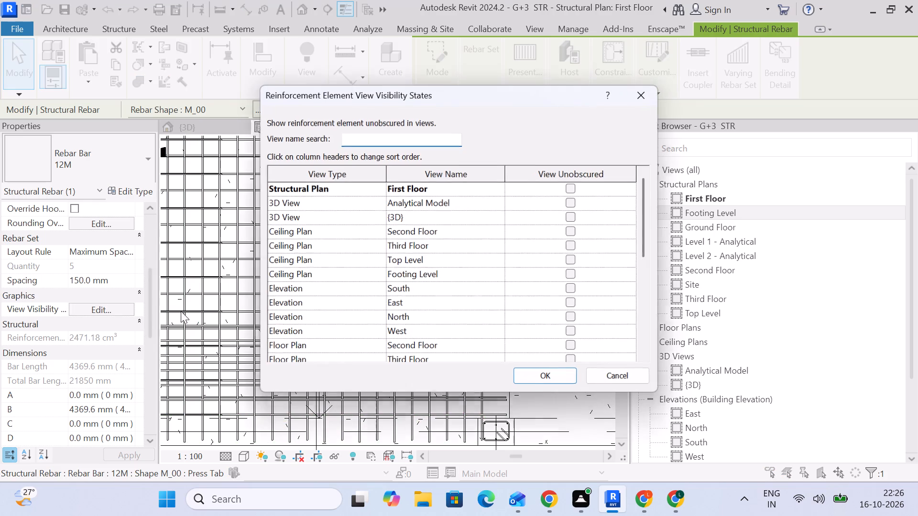
click(571, 188)
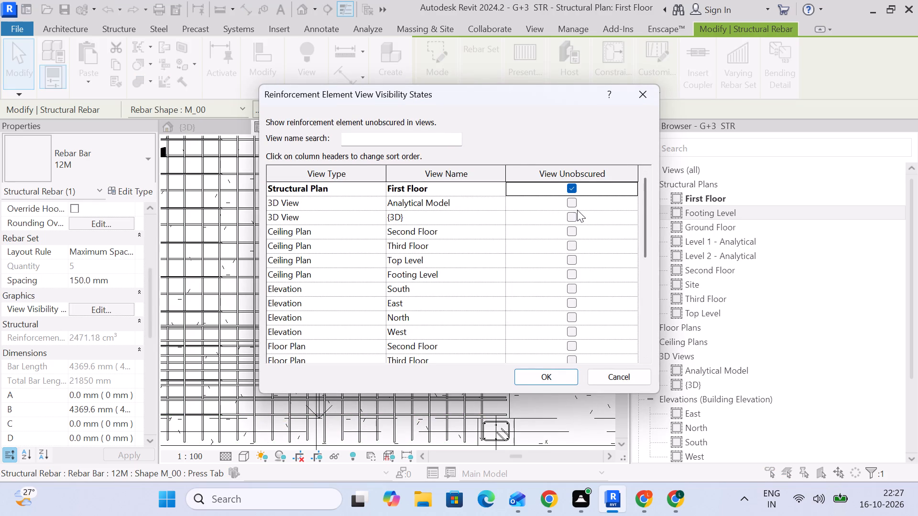
click(577, 210)
click(572, 202)
click(572, 215)
click(572, 204)
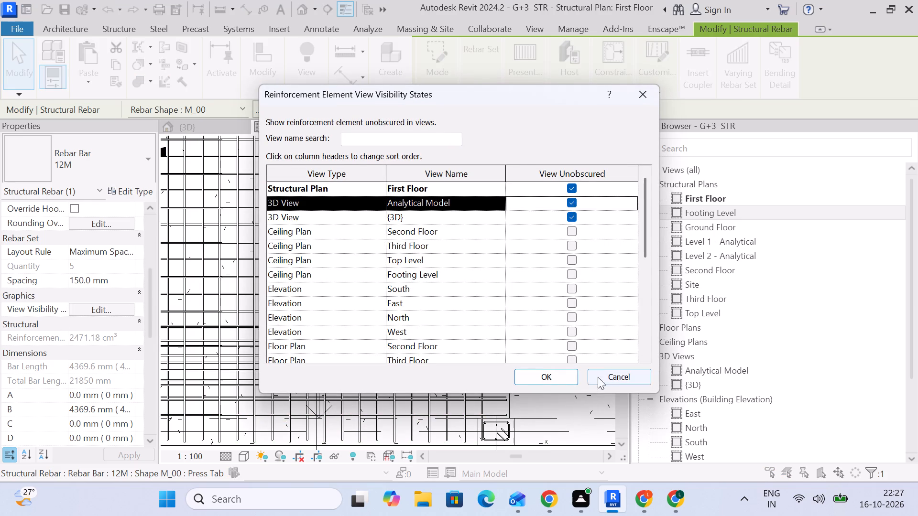
click(548, 383)
click(551, 310)
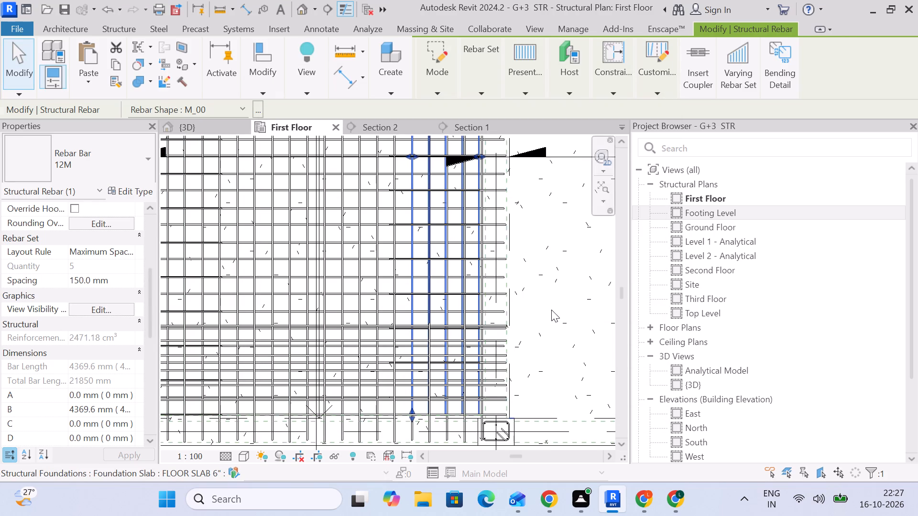
scroll(551, 310, down, 4)
click(257, 304)
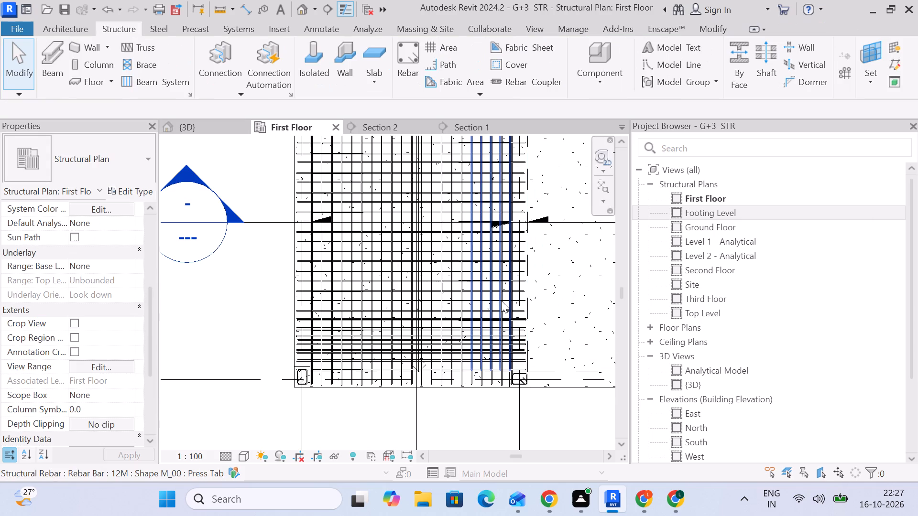
Pick the cranked 12M lengthwise bar set in Section 1 and delete it from the slab in the {3D} view.
middle_drag(502, 300, 498, 309)
click(371, 130)
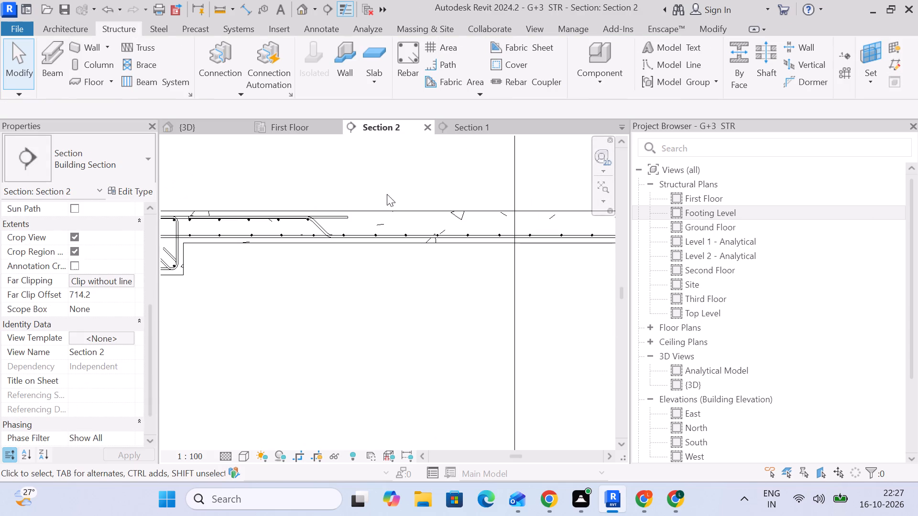
scroll(390, 206, down, 6)
middle_drag(414, 221, 387, 241)
click(465, 130)
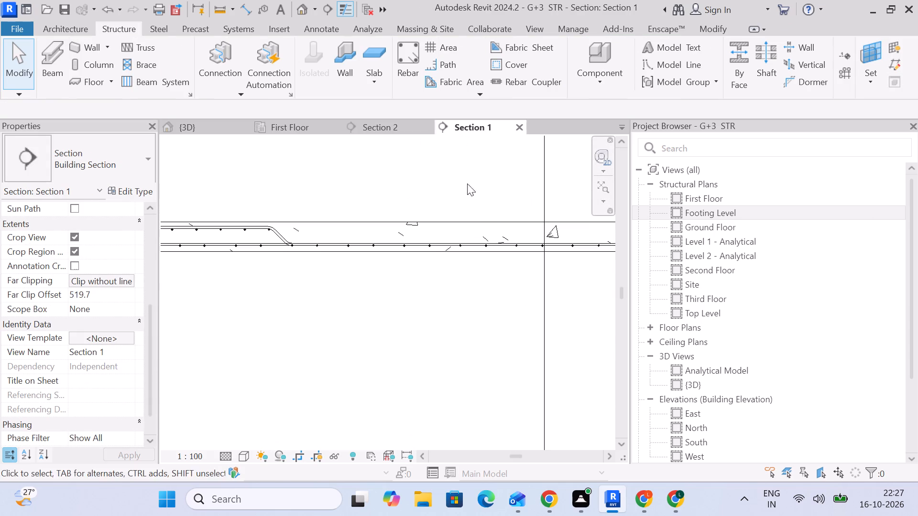
scroll(496, 239, down, 2)
middle_drag(496, 244, 460, 247)
scroll(330, 247, up, 3)
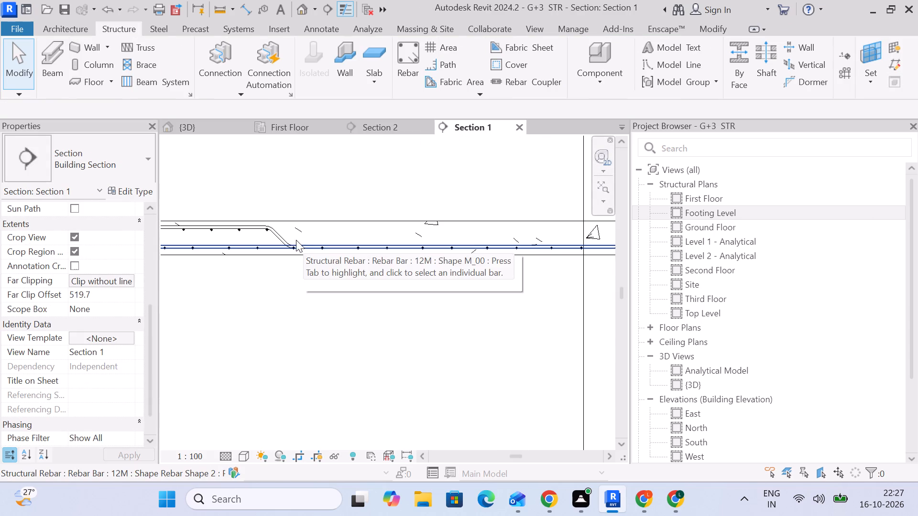
click(284, 239)
click(194, 132)
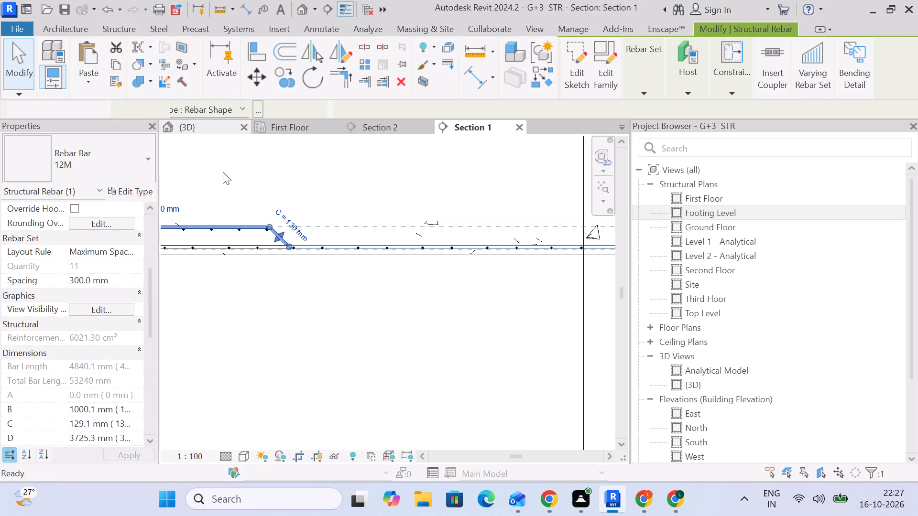
scroll(358, 292, up, 4)
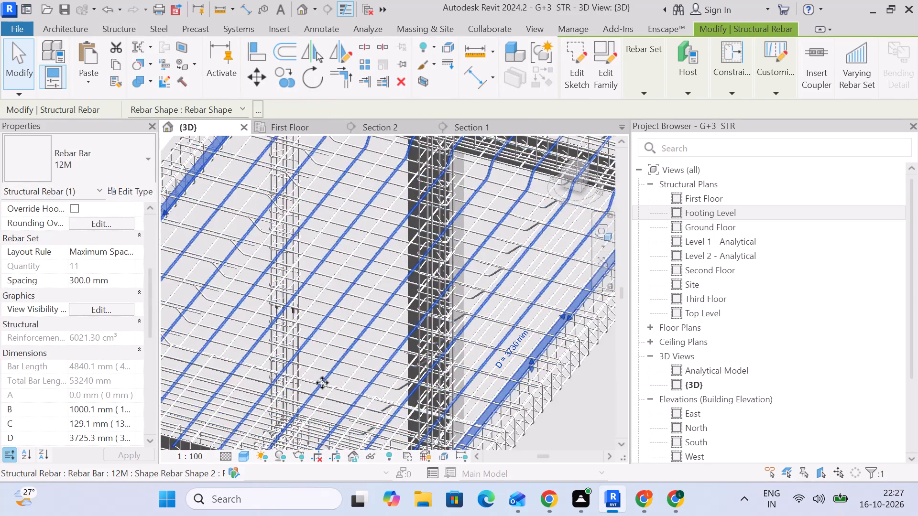
scroll(284, 383, down, 1)
middle_drag(289, 370, 449, 242)
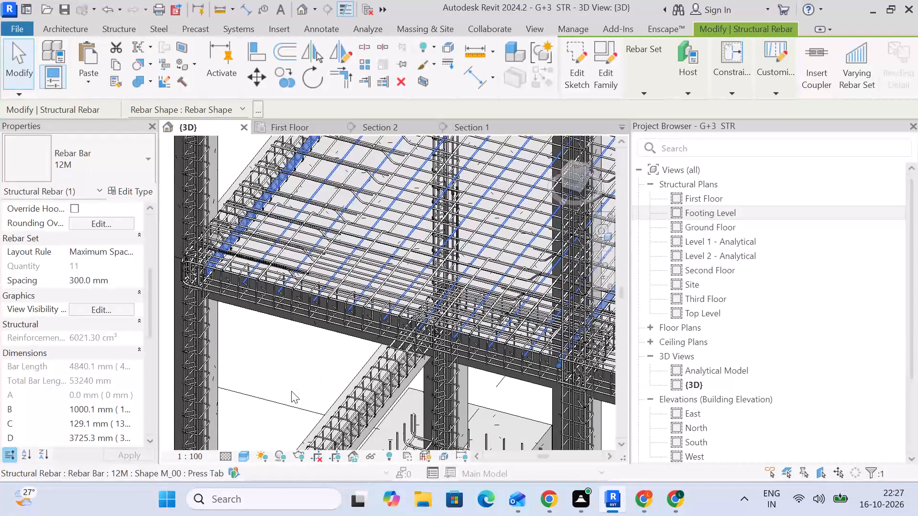
scroll(292, 387, down, 3)
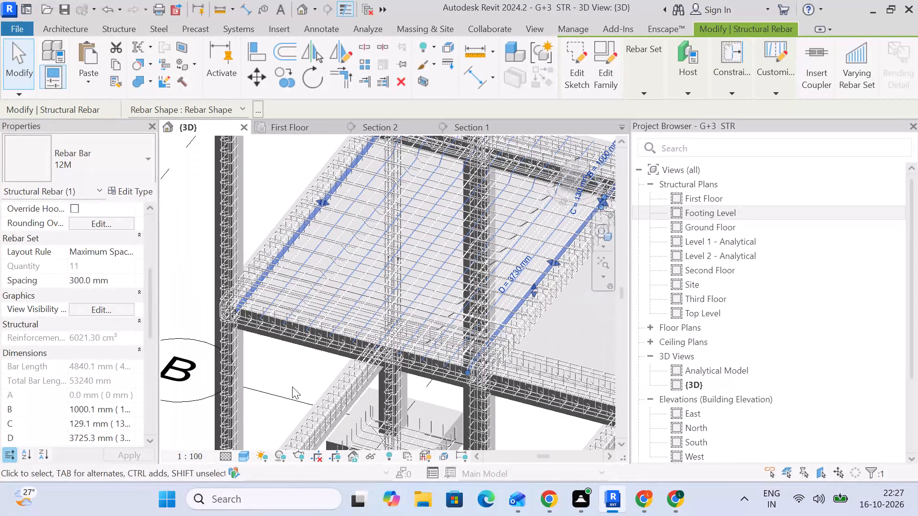
key(Delete)
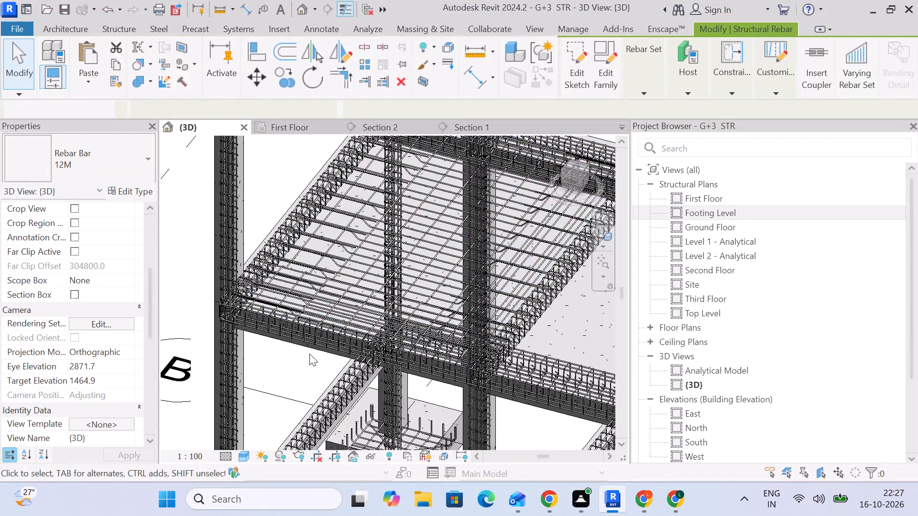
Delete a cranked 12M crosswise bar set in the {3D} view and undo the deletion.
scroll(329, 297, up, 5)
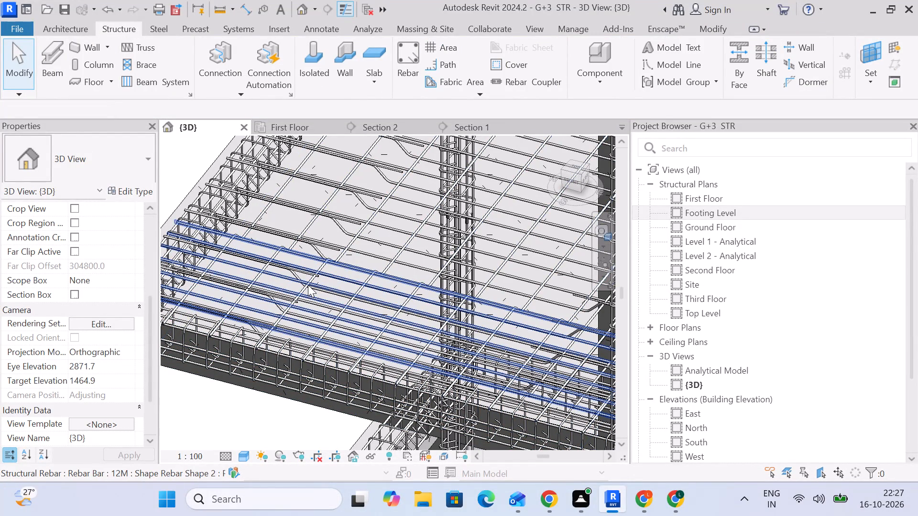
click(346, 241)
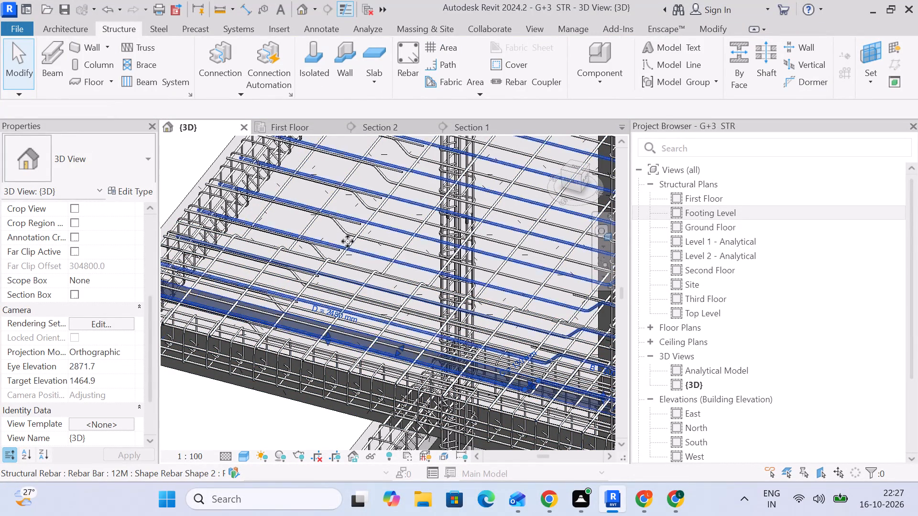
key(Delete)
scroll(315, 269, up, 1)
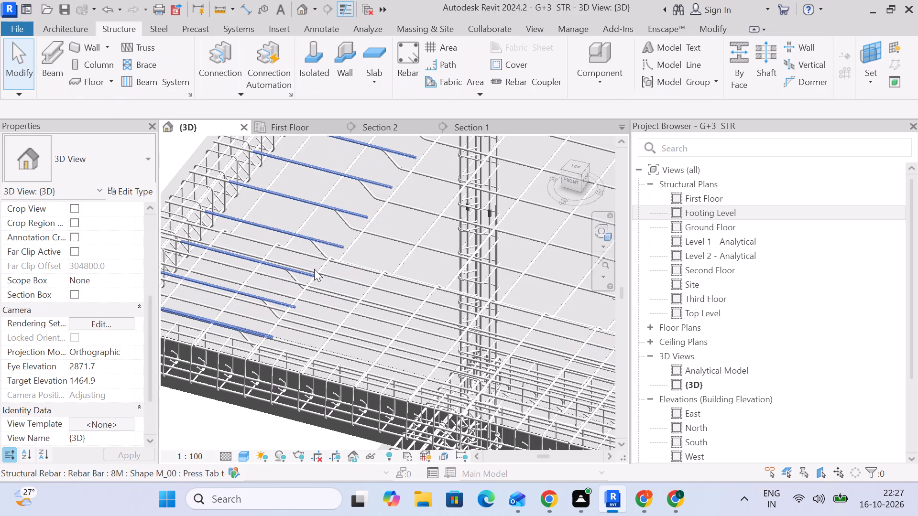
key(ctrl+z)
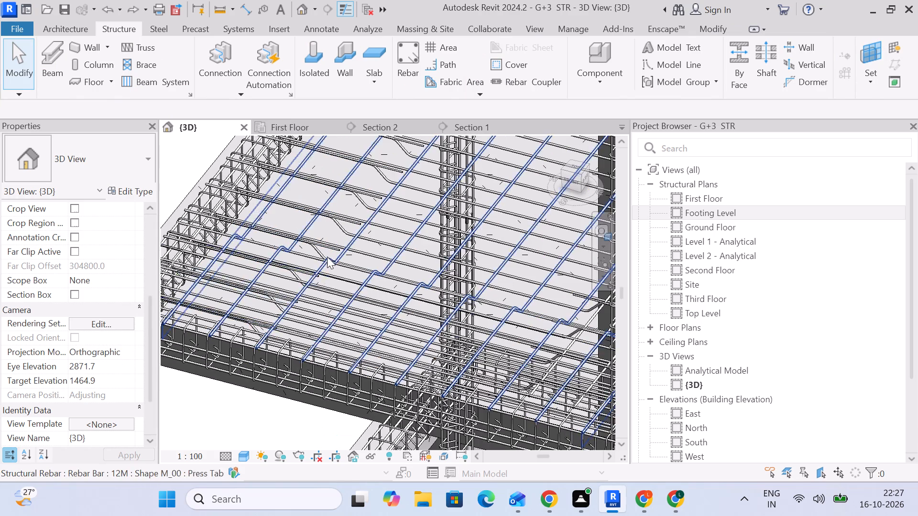
Delete the remaining cranked 12M lengthwise bar set from the first-floor slab in the {3D} view.
scroll(329, 251, up, 4)
scroll(376, 233, up, 2)
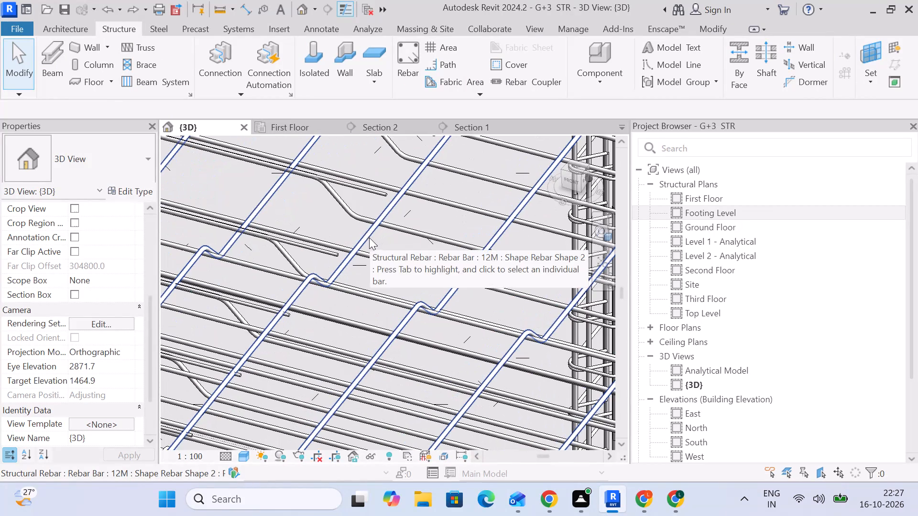
click(369, 236)
key(Delete)
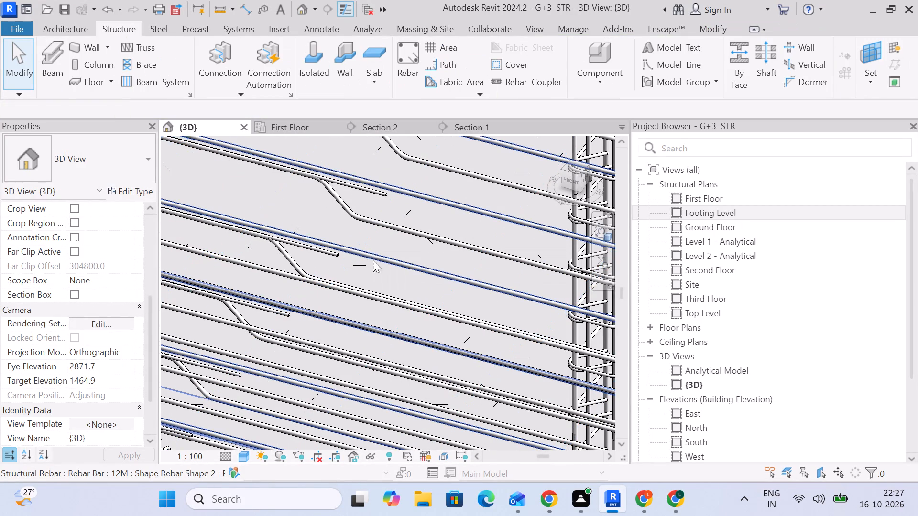
Examine the slab's remaining crosswise and edge bar sets from several positions in the {3D} view.
scroll(361, 311, down, 4)
middle_drag(422, 313, 379, 272)
scroll(378, 272, down, 2)
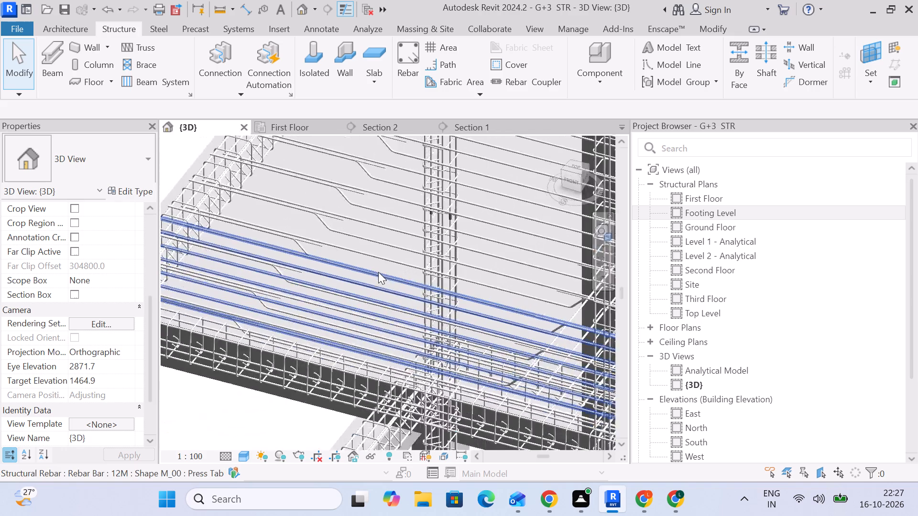
scroll(378, 272, down, 2)
middle_drag(372, 273, 312, 295)
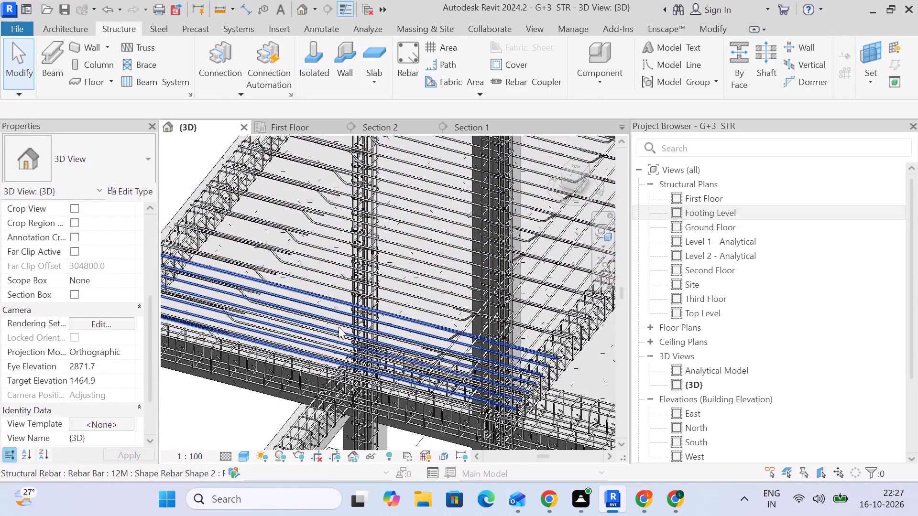
middle_drag(299, 256, 312, 285)
middle_drag(322, 279, 318, 308)
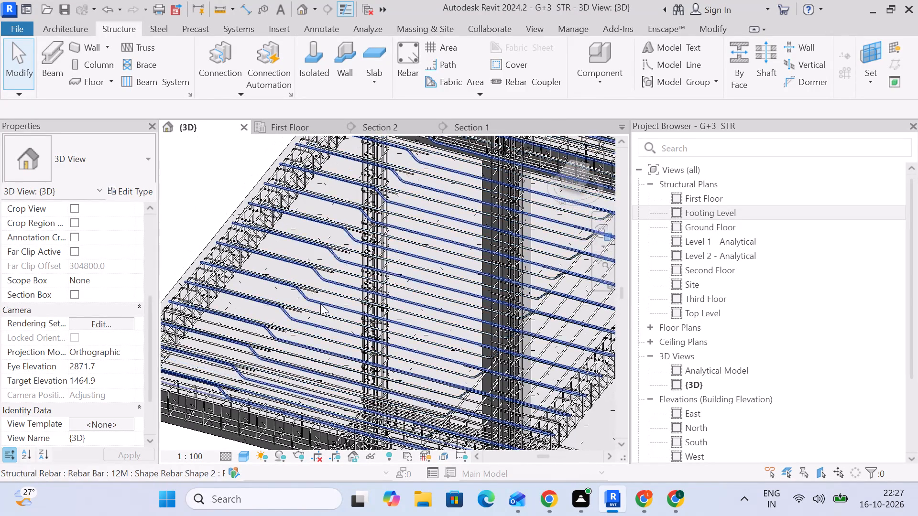
scroll(406, 253, down, 3)
middle_drag(406, 254, 342, 281)
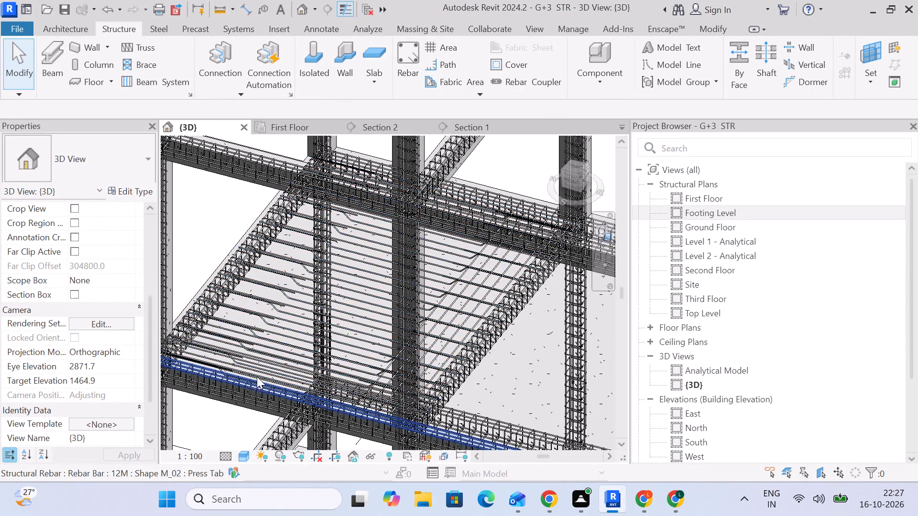
scroll(271, 363, up, 4)
scroll(306, 344, up, 4)
middle_drag(320, 358, 358, 293)
scroll(320, 358, up, 1)
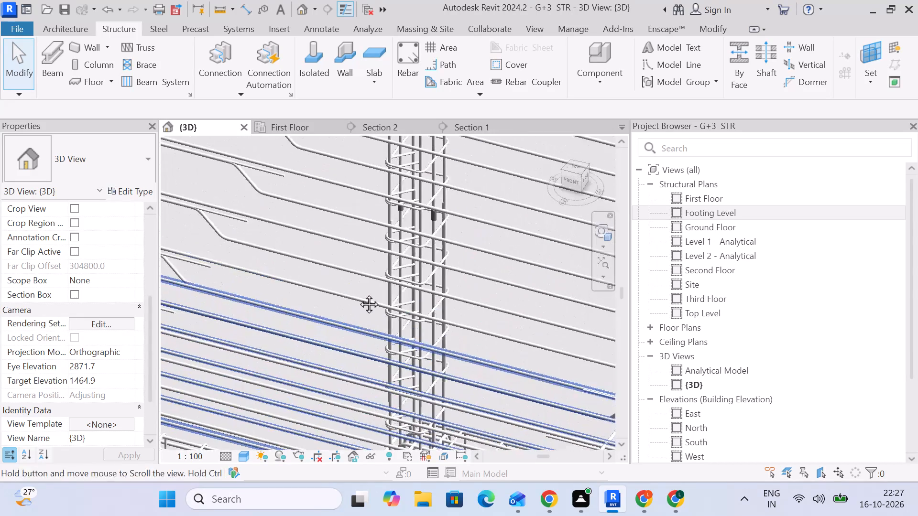
middle_drag(358, 293, 372, 272)
In Section 1, delete the straight 12M top bar set beside the beam at the slab's left end.
click(452, 127)
scroll(255, 279, up, 1)
scroll(253, 280, down, 3)
middle_drag(250, 280, 474, 286)
scroll(439, 273, up, 4)
click(421, 237)
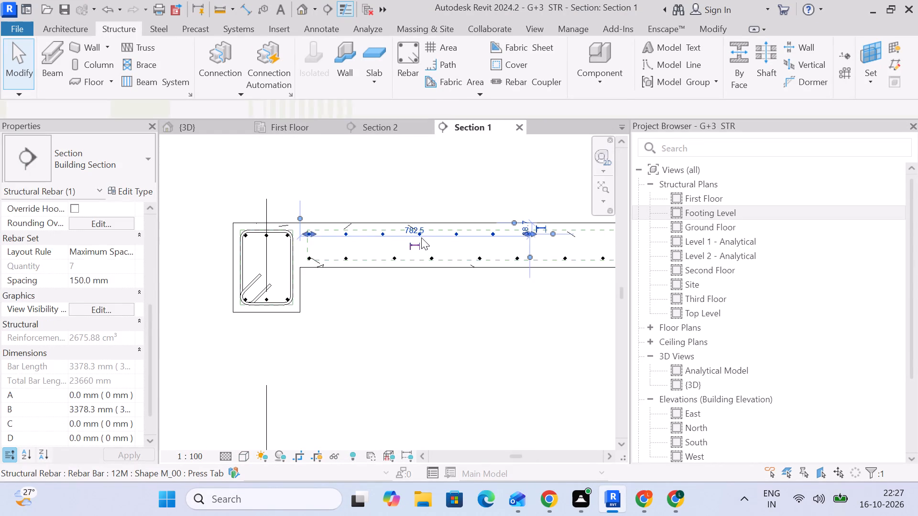
key(Delete)
Delete the matching straight 12M top bar set at the slab's opposite end in Section 1.
scroll(449, 245, down, 3)
middle_drag(468, 256, 275, 274)
middle_drag(460, 286, 368, 292)
middle_drag(473, 289, 219, 281)
scroll(504, 263, up, 4)
click(523, 251)
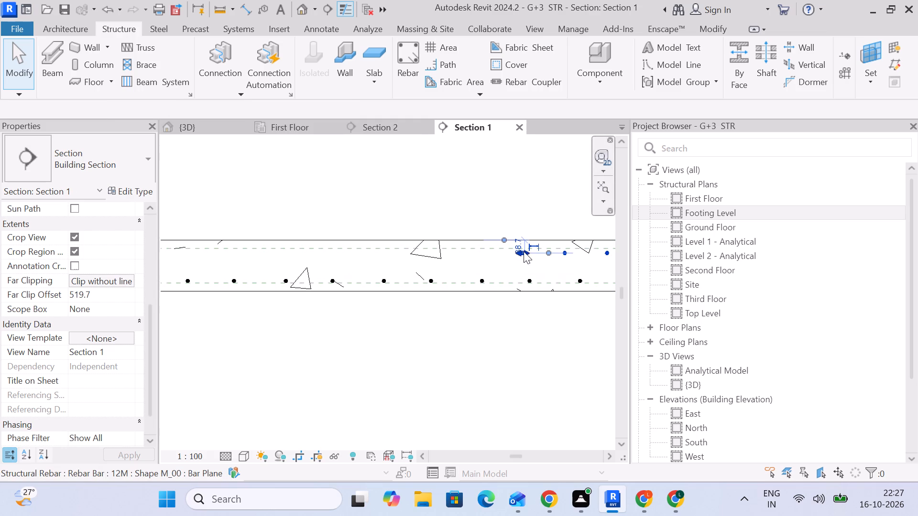
key(Delete)
Inspect the two alternating cranked 12M crosswise bar sets along the slab's bottom in Section 1.
scroll(481, 291, up, 5)
click(481, 274)
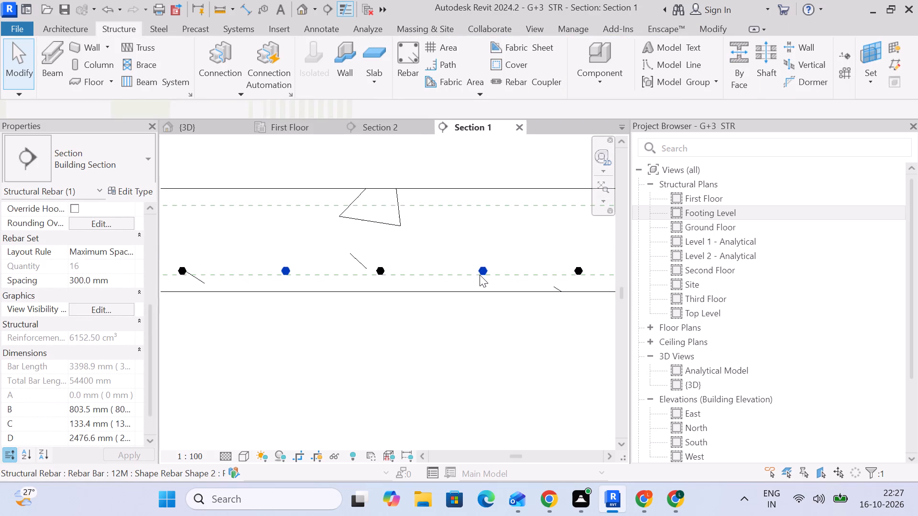
click(579, 273)
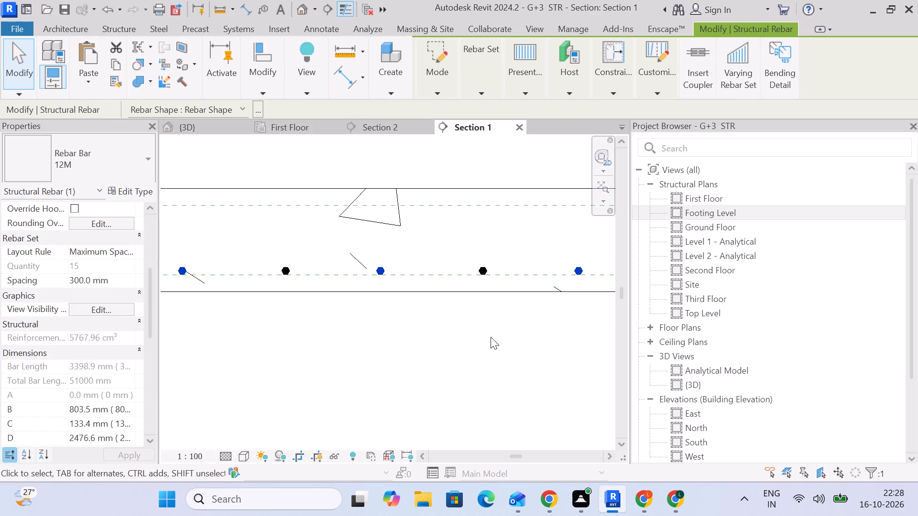
click(485, 337)
scroll(485, 337, down, 10)
middle_drag(485, 337, 443, 268)
scroll(485, 337, up, 1)
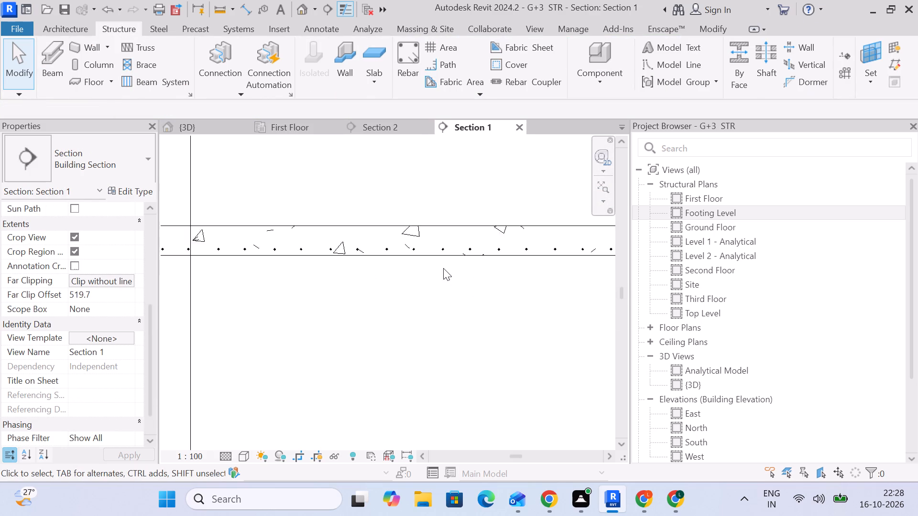
Place a single straight 8M bar of shape M_00, about 4370 mm long, along the slab's bottom in Section 1.
scroll(443, 268, down, 8)
middle_drag(444, 269, 471, 254)
click(412, 62)
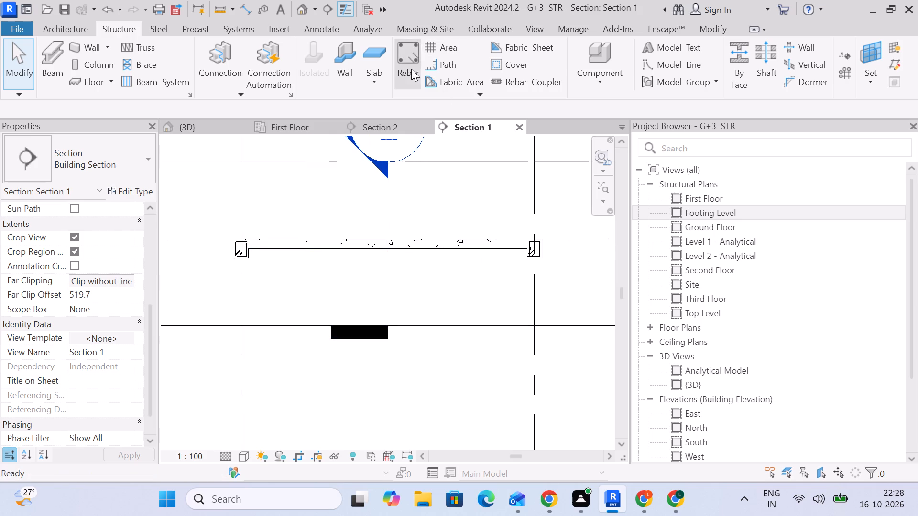
scroll(285, 250, up, 8)
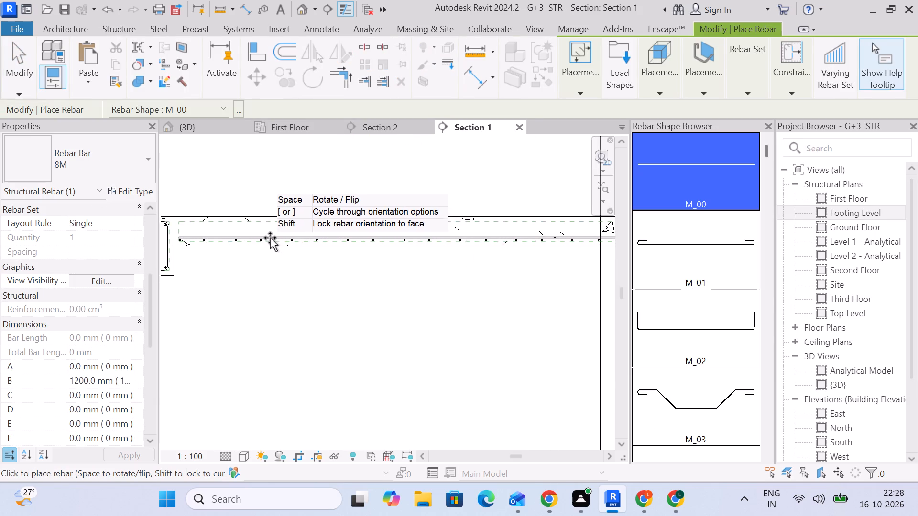
click(270, 238)
click(9, 66)
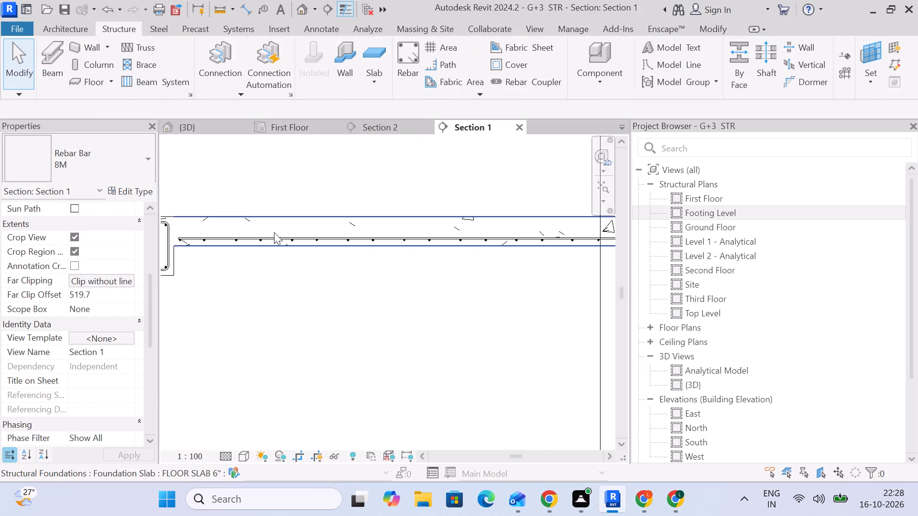
Lay out the new straight 8M bar along the slab's bottom as a Maximum Spacing set at 150 mm.
scroll(339, 234, up, 4)
click(337, 238)
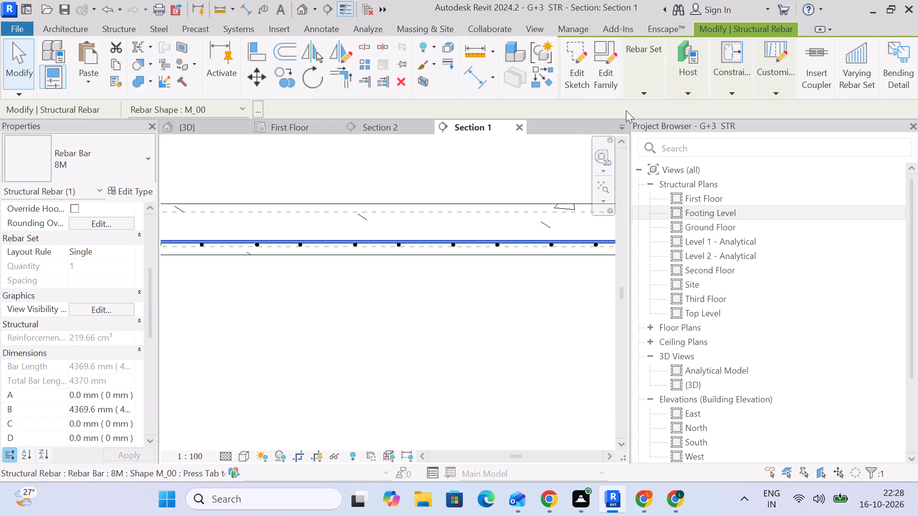
click(641, 89)
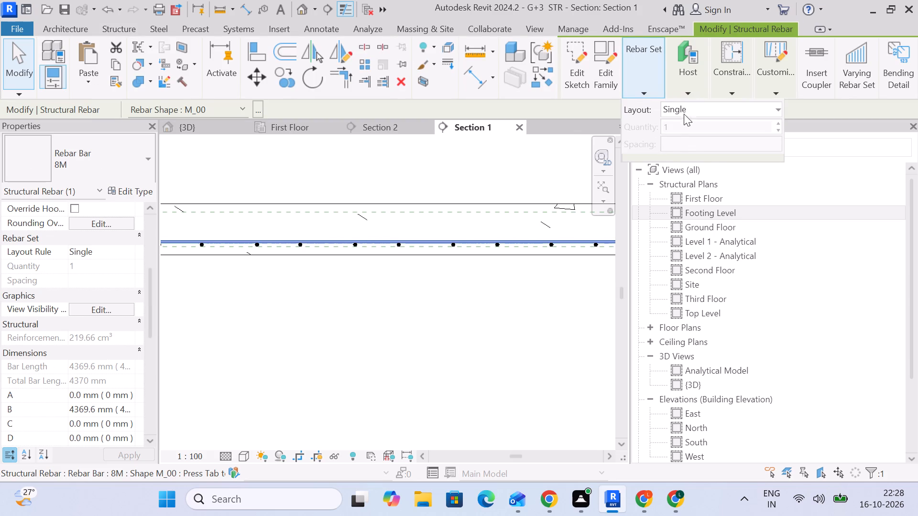
click(686, 111)
click(697, 160)
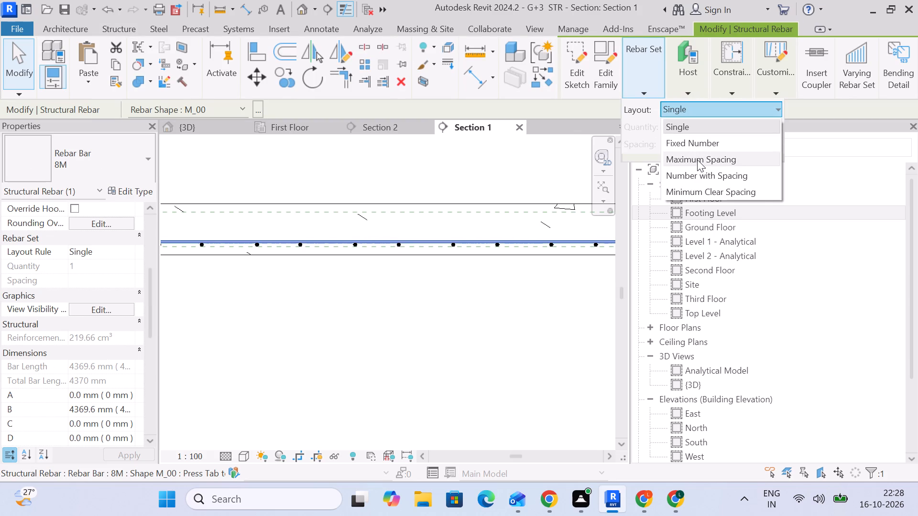
click(646, 83)
click(713, 140)
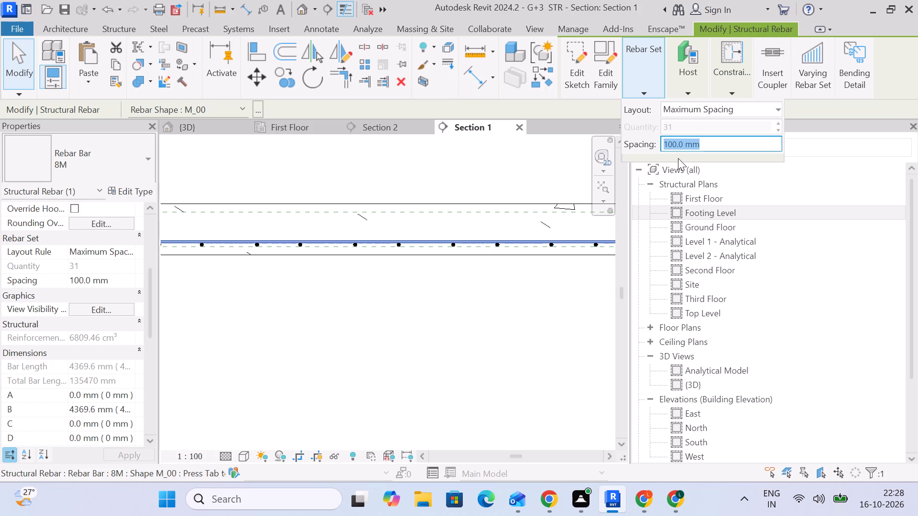
text(150)
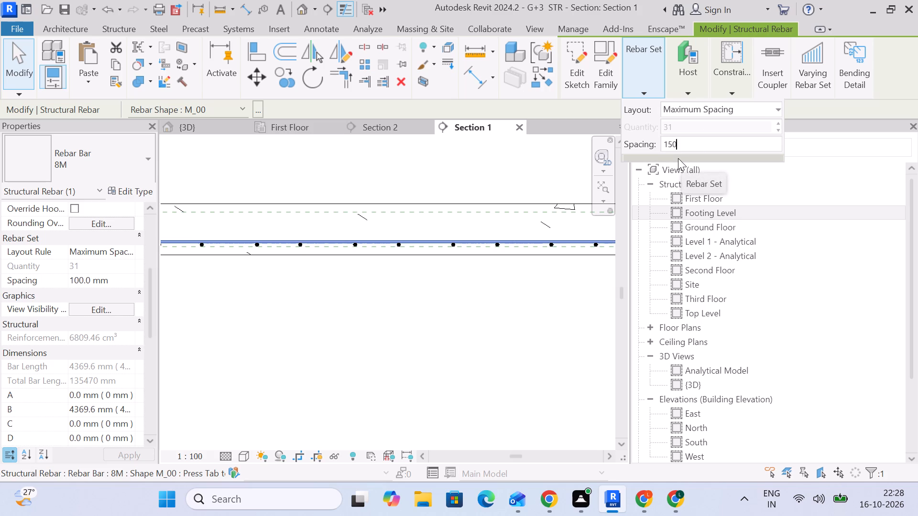
key(Return)
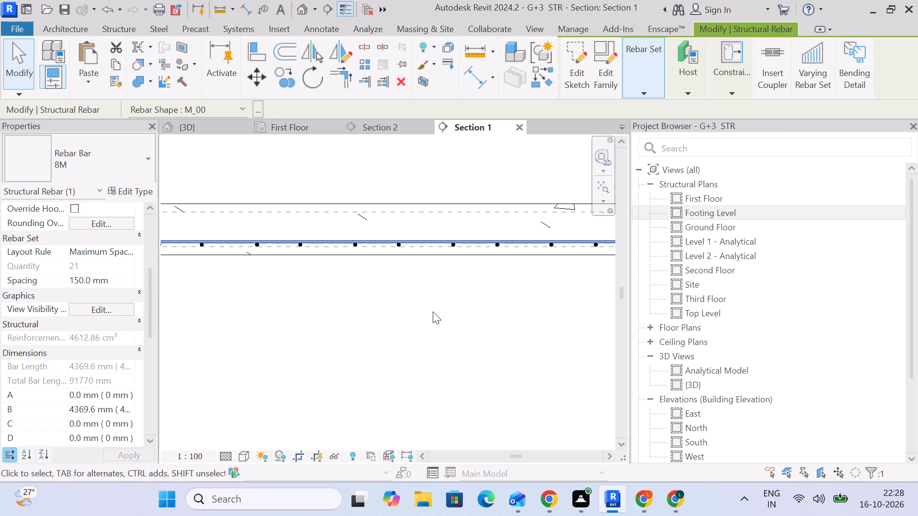
Adjust the ends of one cranked 12M crosswise set in Section 1 so its bars fall midway between the alternating set's bars.
scroll(432, 312, down, 4)
middle_drag(422, 309, 459, 261)
scroll(371, 255, up, 3)
click(356, 266)
scroll(225, 219, up, 3)
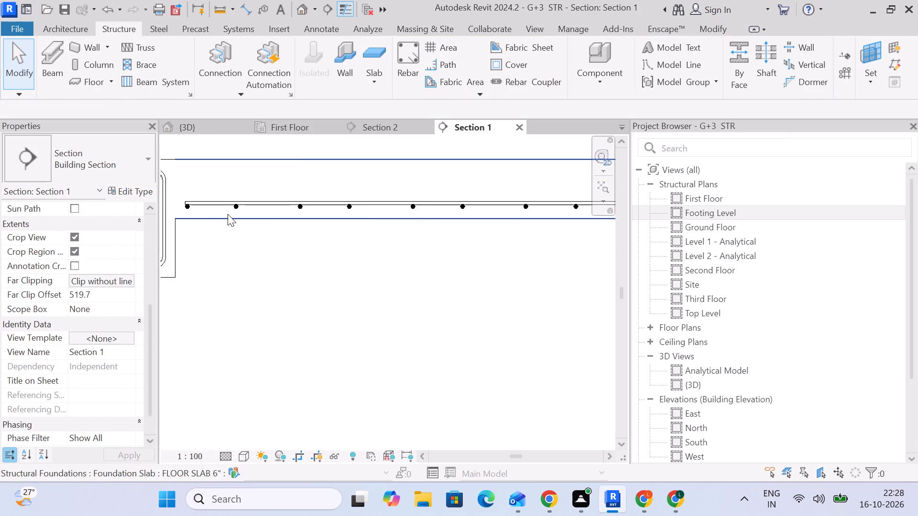
click(239, 204)
click(240, 282)
click(241, 210)
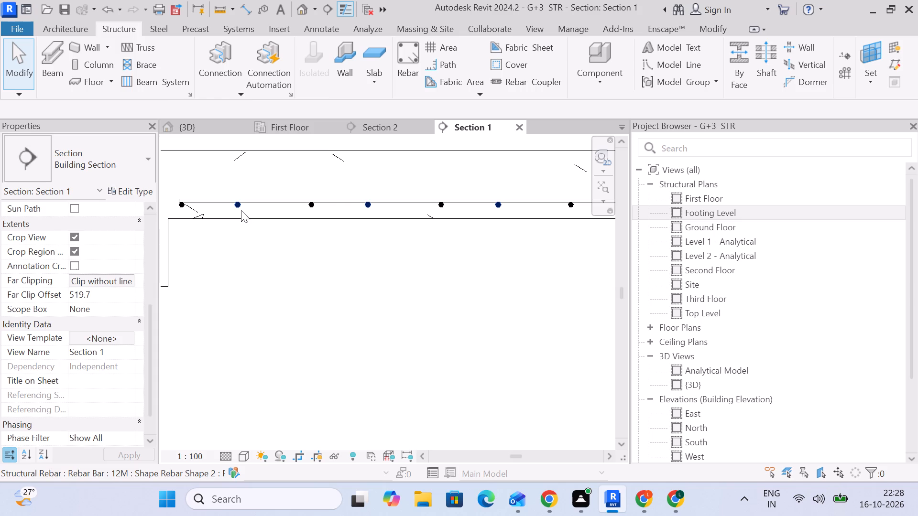
middle_drag(240, 234, 296, 228)
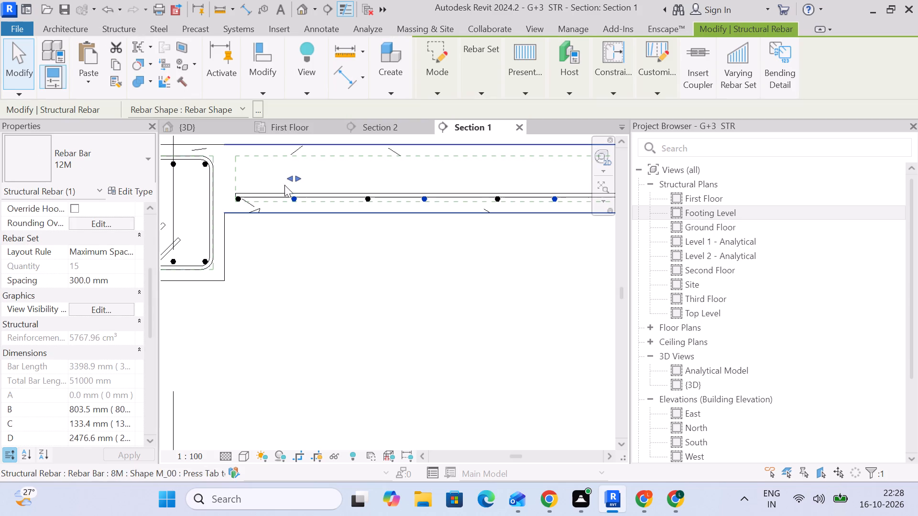
drag(295, 179, 301, 178)
scroll(334, 245, down, 4)
middle_drag(570, 273, 176, 251)
middle_drag(435, 259, 103, 242)
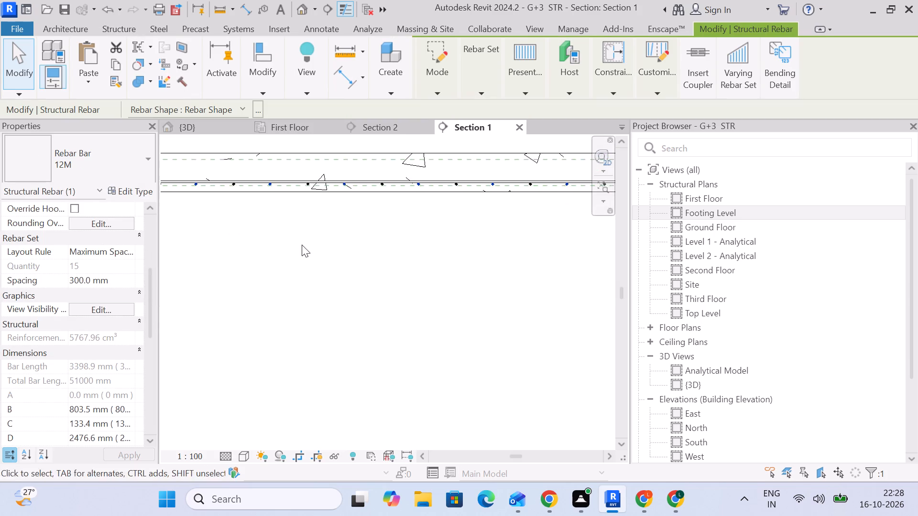
middle_drag(429, 240, 172, 270)
scroll(406, 220, up, 4)
scroll(352, 191, up, 4)
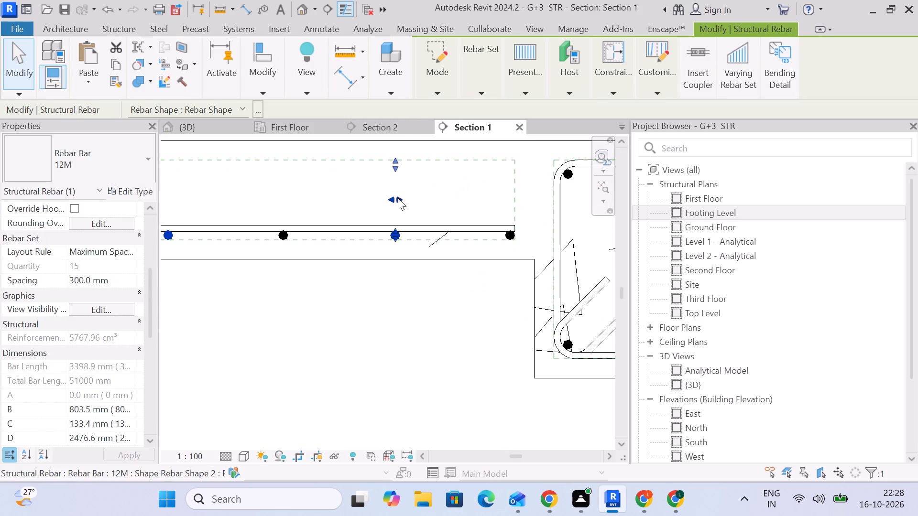
click(398, 198)
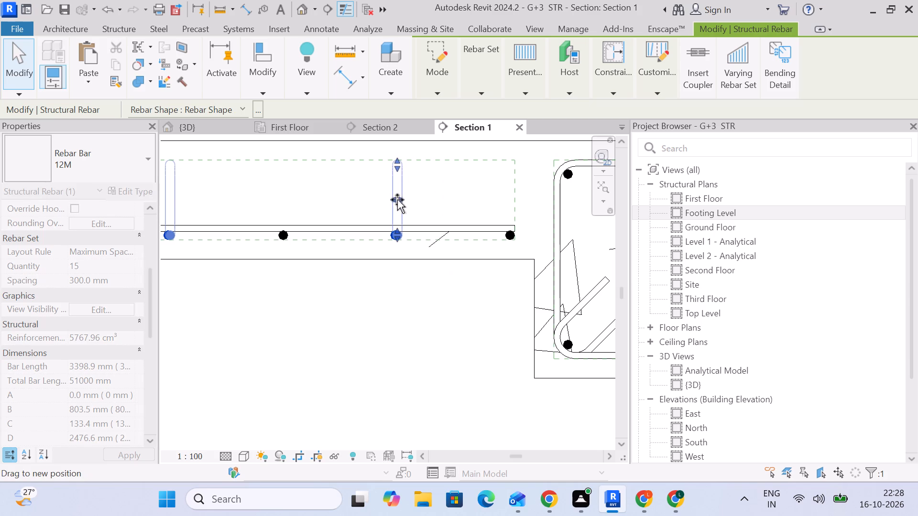
click(408, 308)
Show the new straight 8M bar set unobscured in the First Floor, Analytical Model and {3D} views.
scroll(408, 308, down, 11)
middle_drag(306, 333, 546, 294)
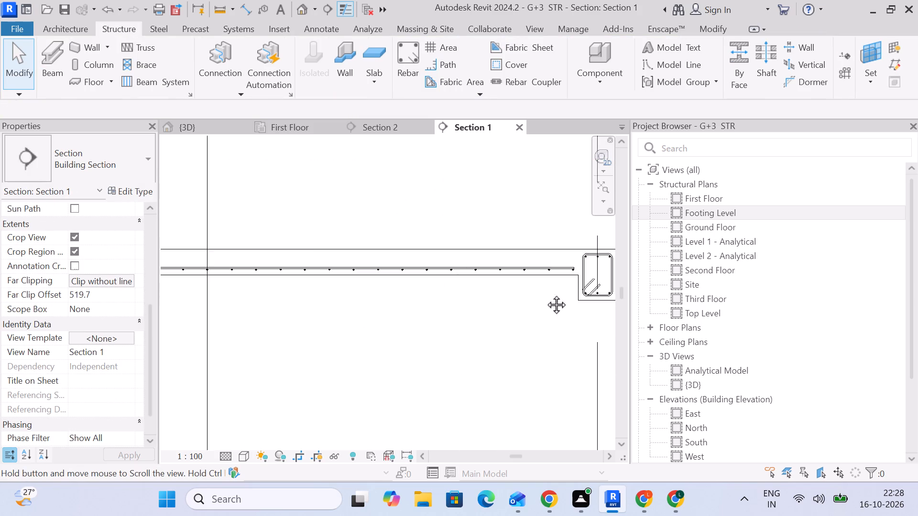
middle_drag(546, 294, 557, 292)
middle_drag(295, 292, 557, 264)
scroll(436, 206, up, 4)
click(405, 231)
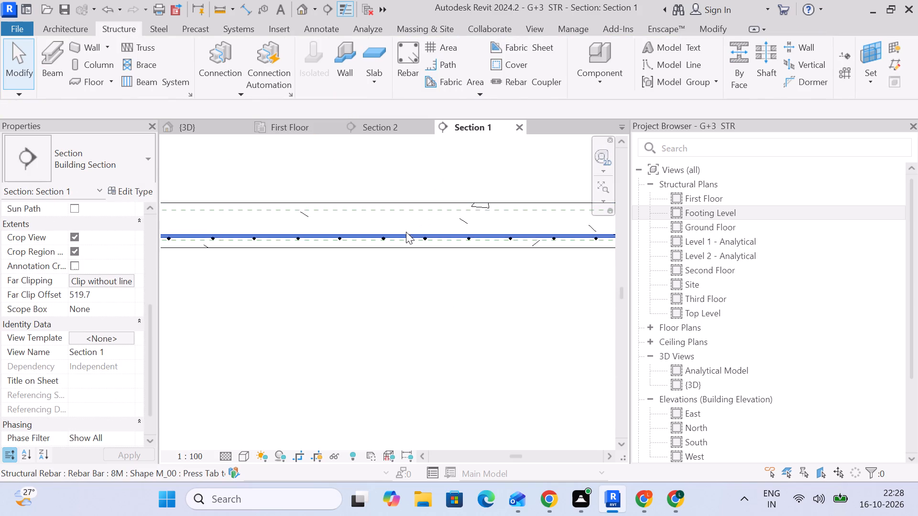
click(277, 127)
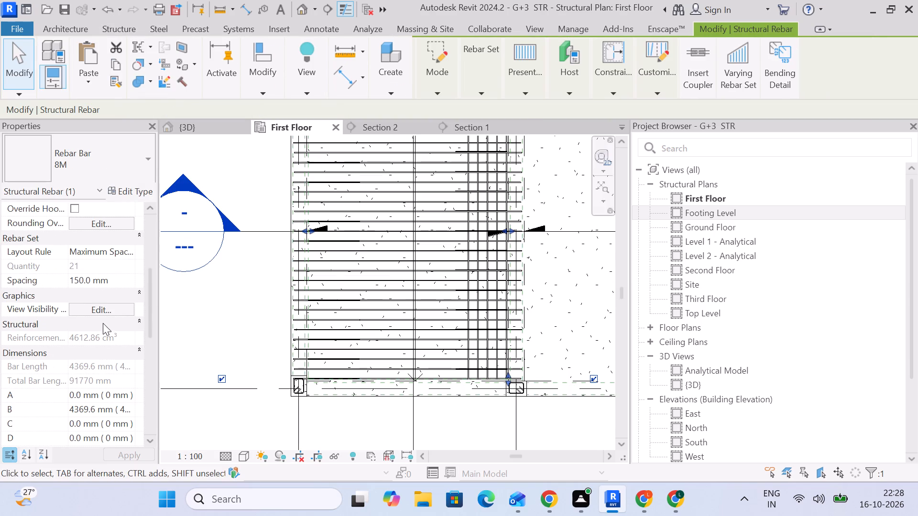
scroll(103, 323, down, 4)
scroll(98, 320, up, 3)
click(115, 260)
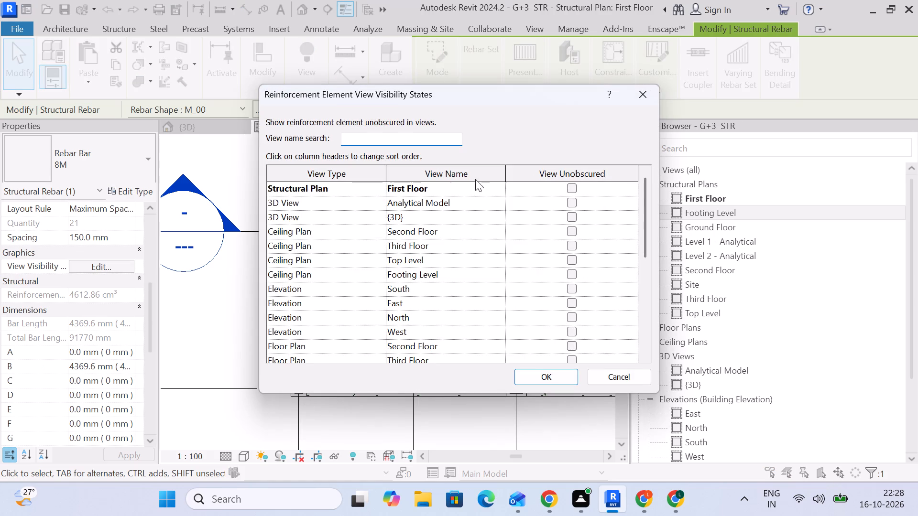
click(573, 188)
click(573, 206)
click(574, 222)
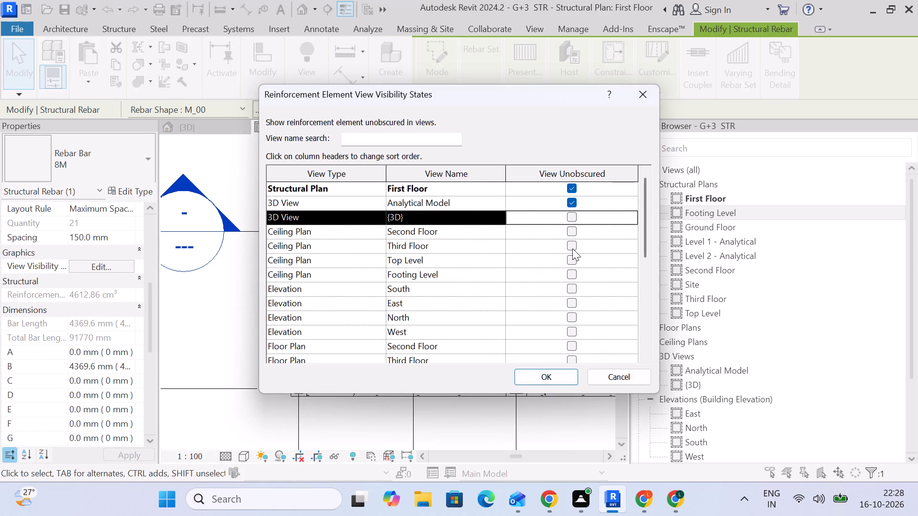
click(568, 219)
click(567, 379)
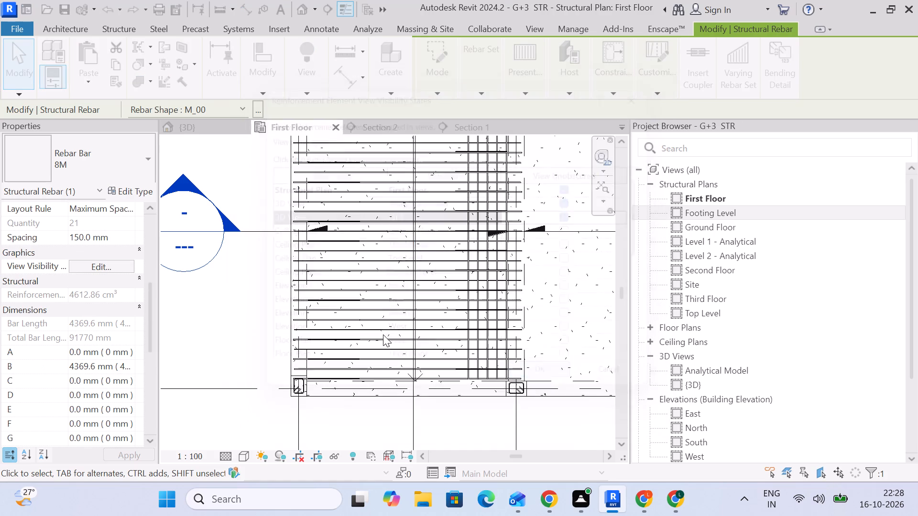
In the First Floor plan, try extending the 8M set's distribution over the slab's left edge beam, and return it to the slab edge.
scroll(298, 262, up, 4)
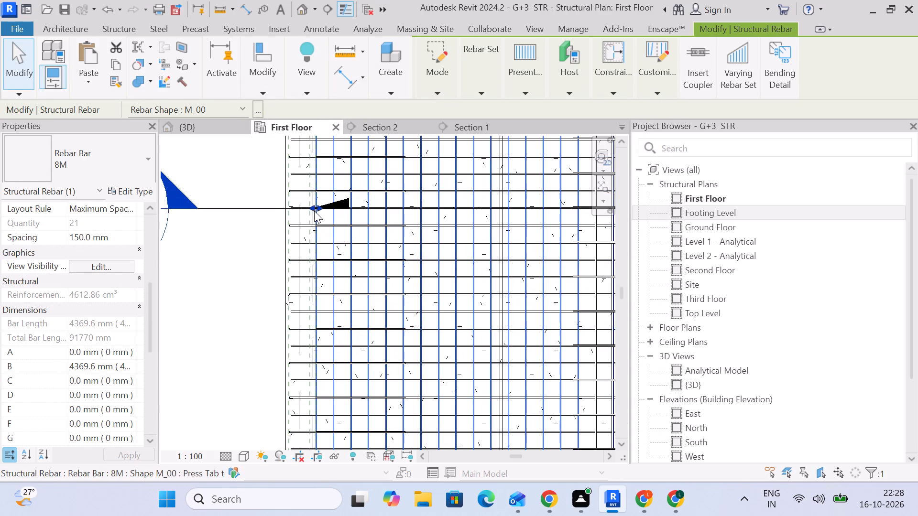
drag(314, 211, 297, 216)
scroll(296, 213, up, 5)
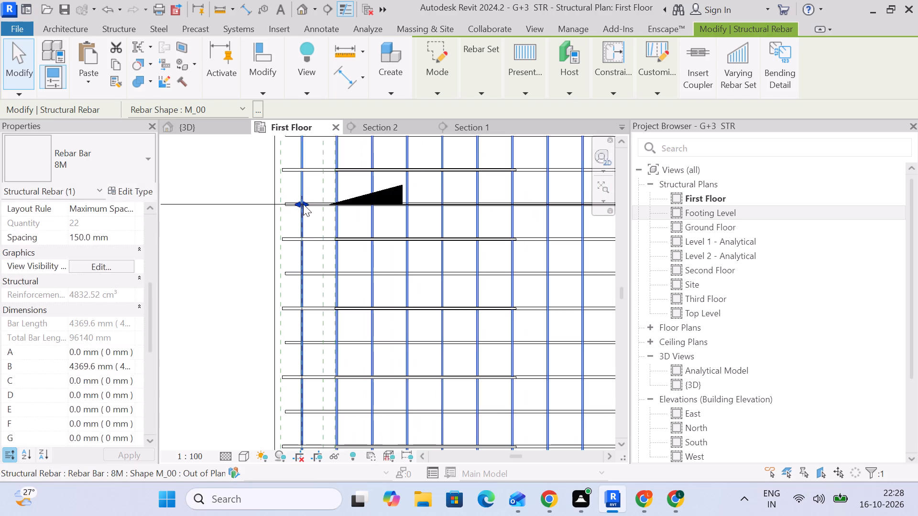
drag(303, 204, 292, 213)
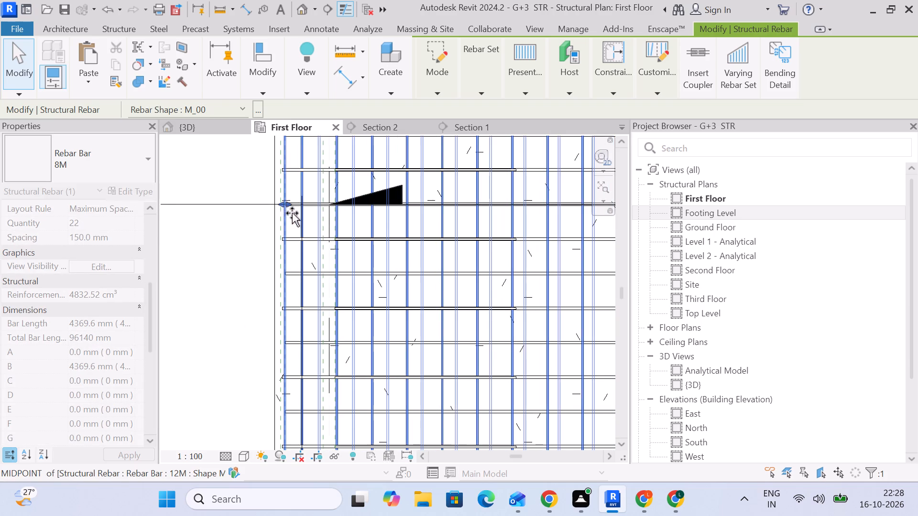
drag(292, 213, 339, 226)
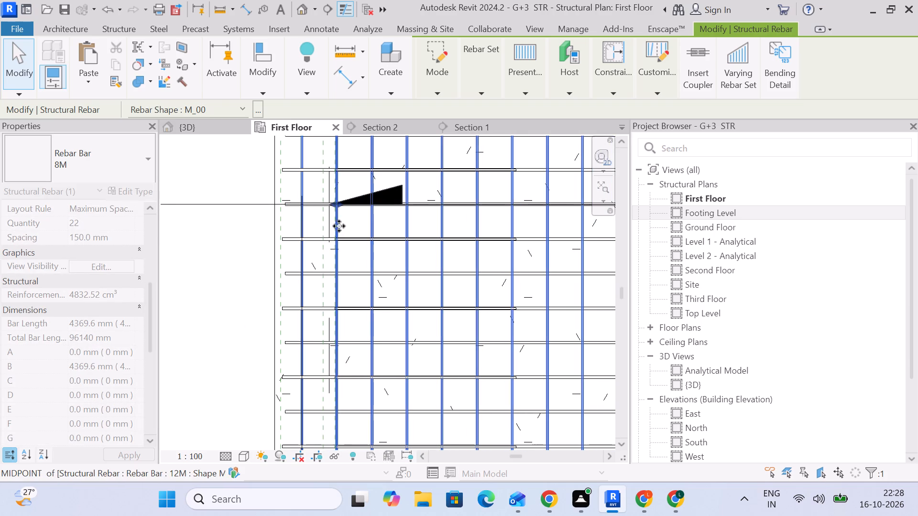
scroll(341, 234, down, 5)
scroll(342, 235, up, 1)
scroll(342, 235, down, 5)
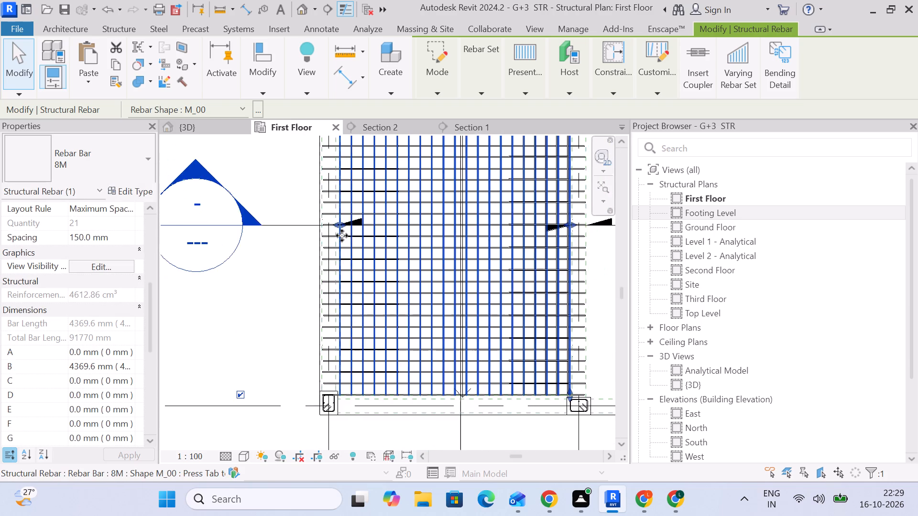
Stretch both ends of the lengthwise 8M bars into the supporting beams at the slab's upper and lower edges in First Floor plan.
scroll(436, 284, down, 3)
middle_drag(452, 285, 412, 289)
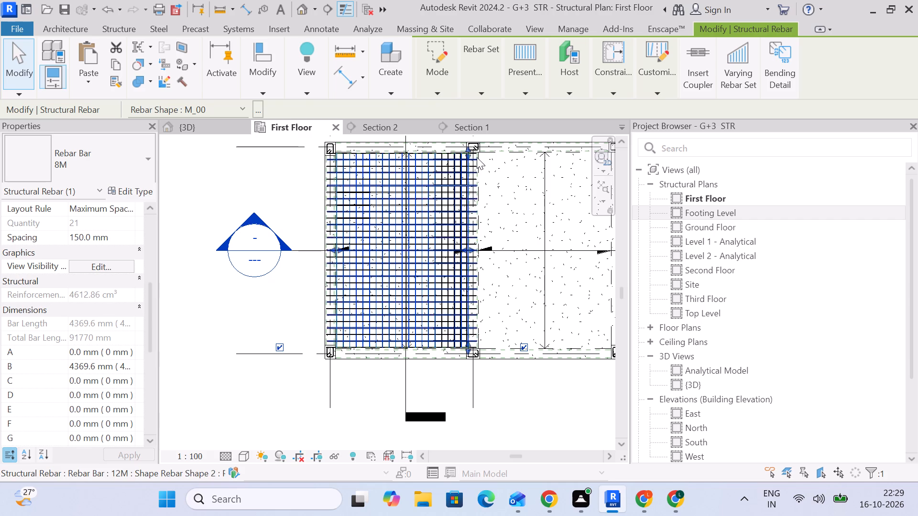
scroll(477, 157, up, 3)
middle_drag(466, 150, 457, 214)
scroll(456, 215, up, 4)
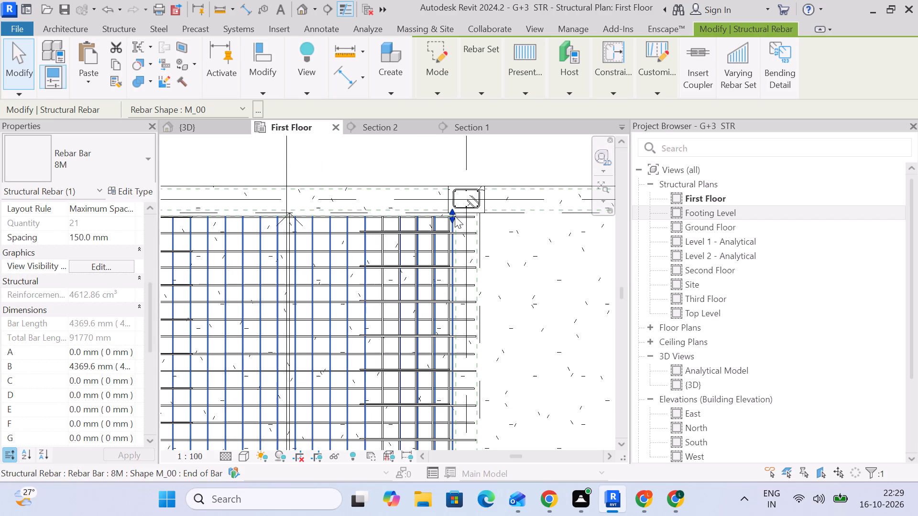
drag(452, 215, 452, 191)
scroll(452, 209, down, 5)
middle_drag(485, 353, 474, 173)
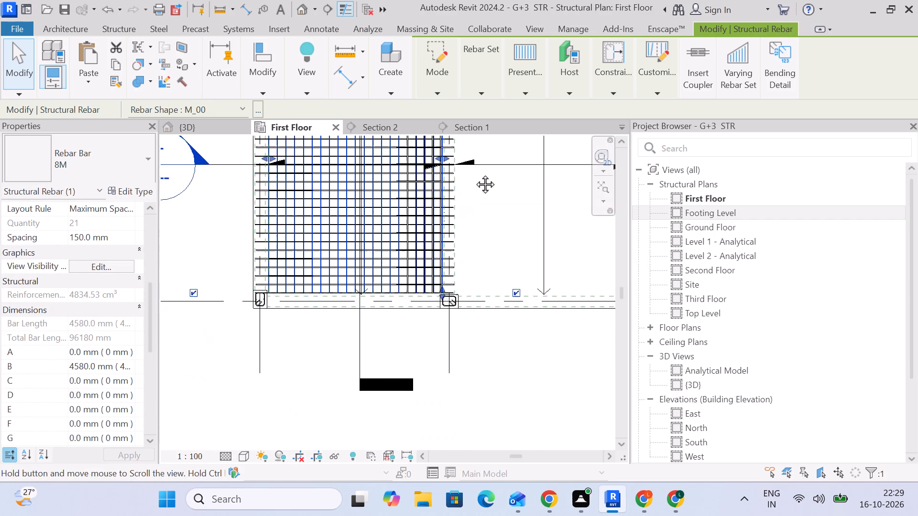
middle_drag(474, 173, 474, 176)
scroll(437, 305, up, 4)
drag(446, 269, 446, 291)
scroll(446, 291, down, 6)
click(325, 334)
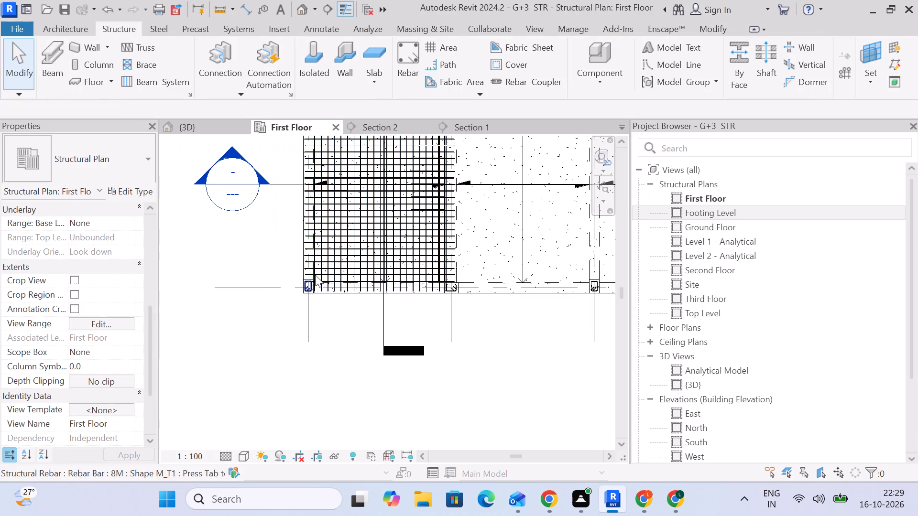
Examine the slab's straight 8M and cranked 12M bar sets in the First Floor plan and the {3D} view.
scroll(311, 226, up, 5)
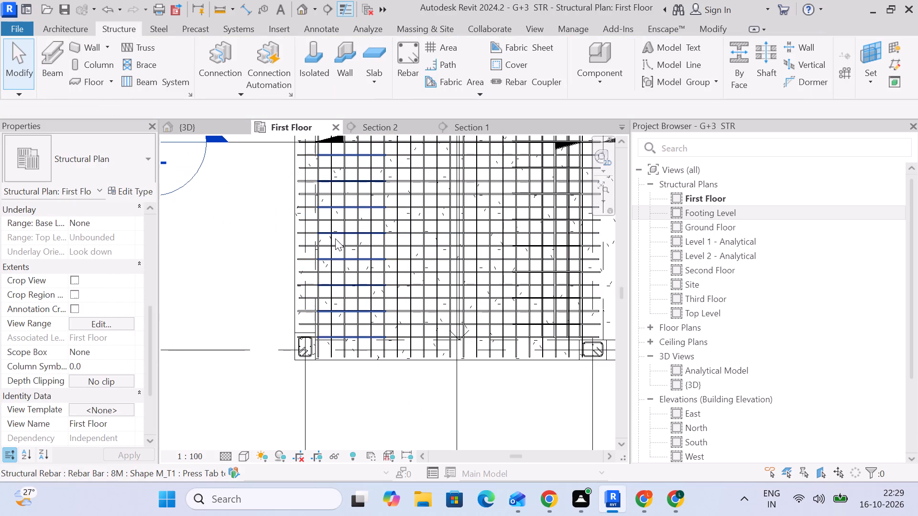
scroll(332, 238, down, 4)
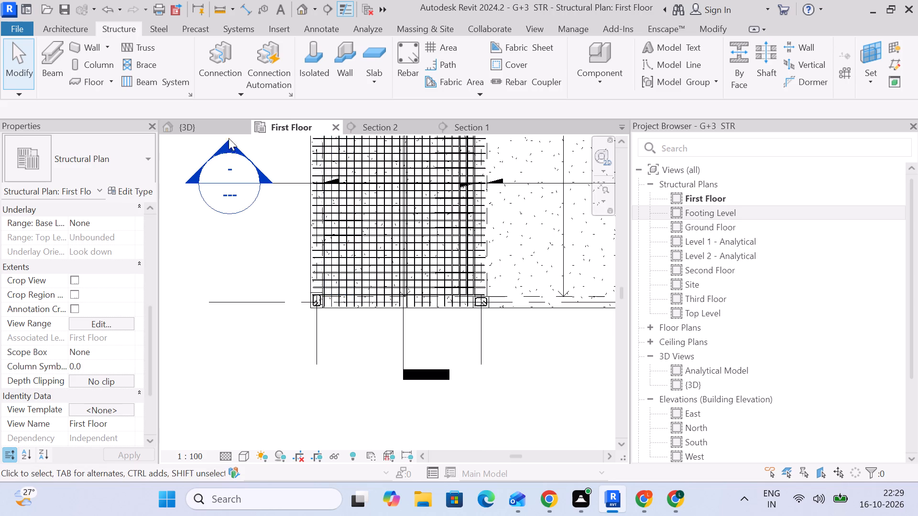
click(200, 129)
scroll(311, 248, down, 5)
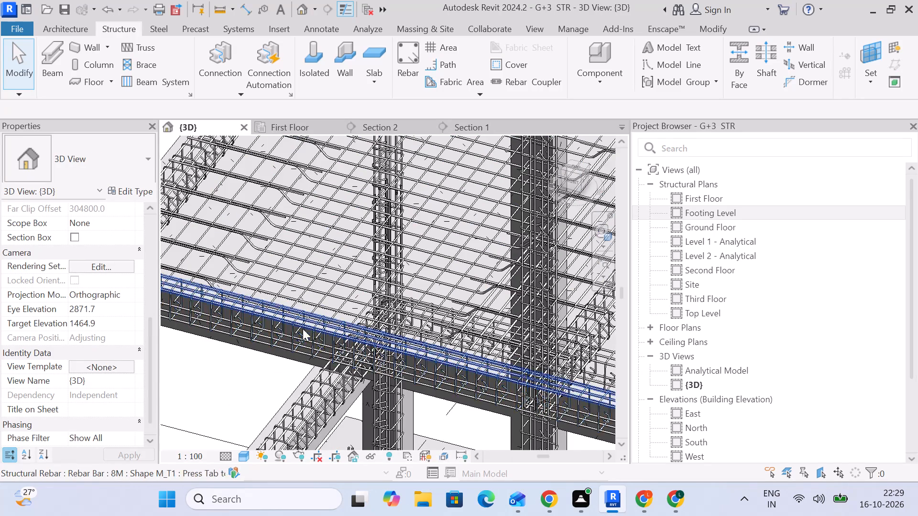
scroll(328, 282, down, 3)
middle_drag(330, 280, 275, 345)
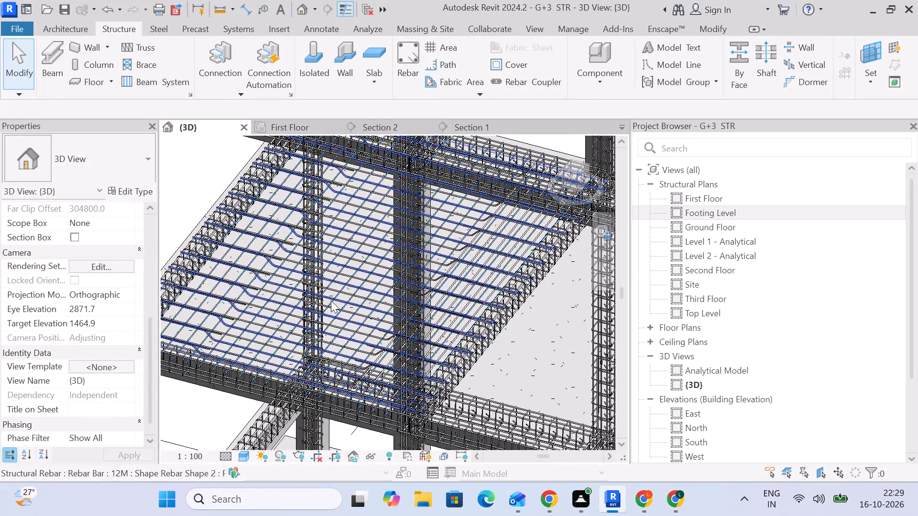
scroll(354, 298, down, 2)
middle_drag(315, 280, 361, 269)
scroll(354, 331, down, 3)
middle_drag(353, 333, 390, 172)
scroll(339, 276, up, 6)
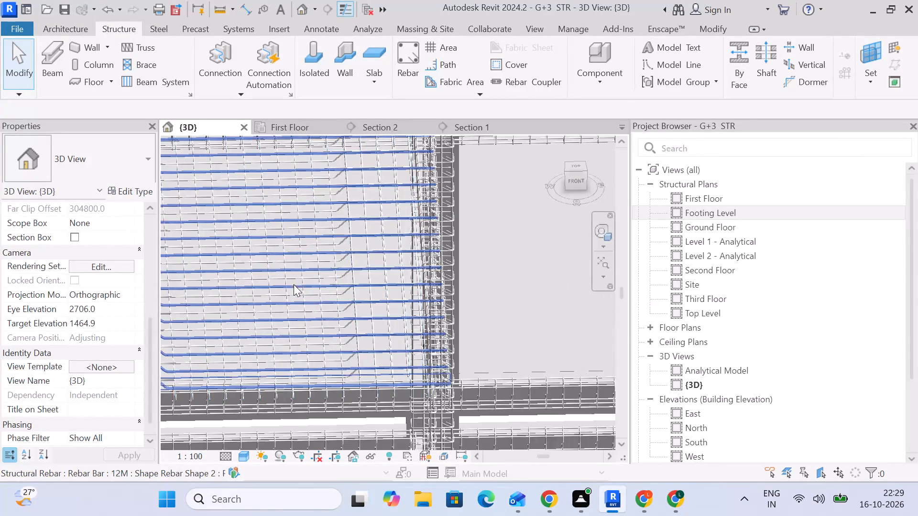
middle_drag(294, 284, 390, 267)
middle_drag(373, 204, 372, 303)
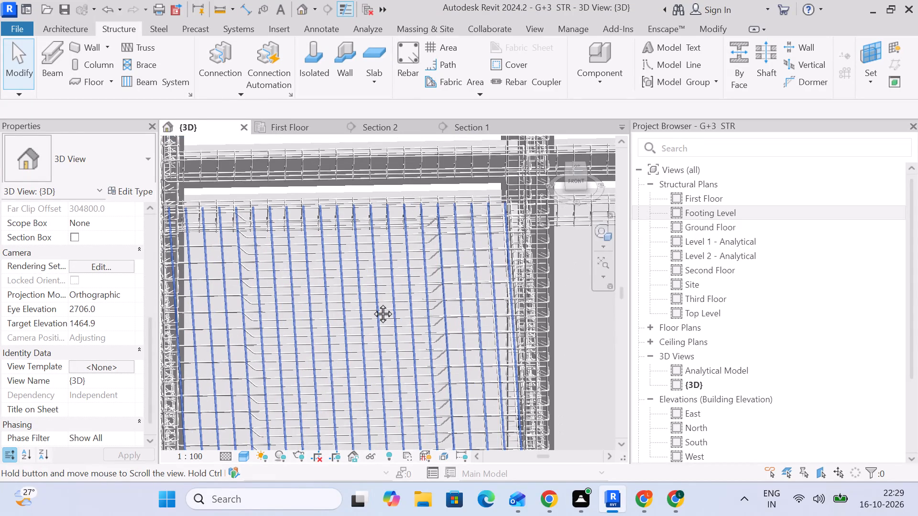
middle_drag(372, 303, 371, 212)
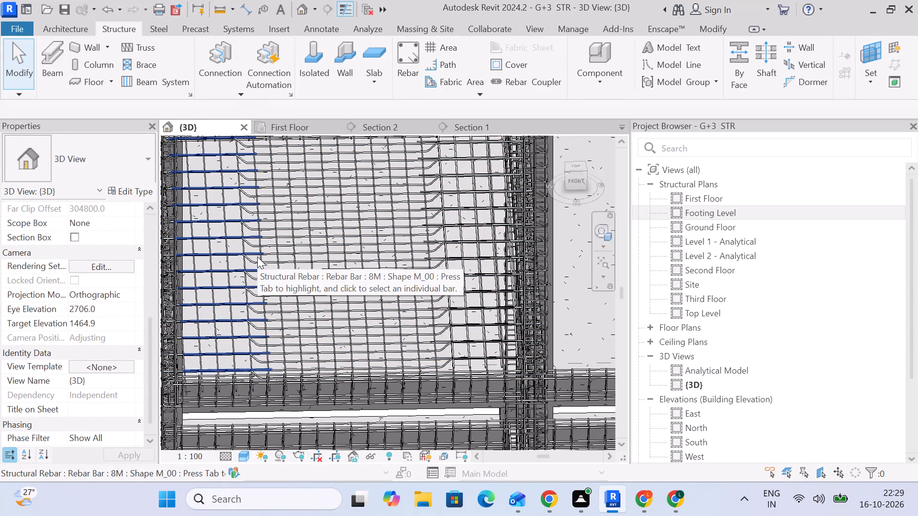
scroll(257, 257, up, 3)
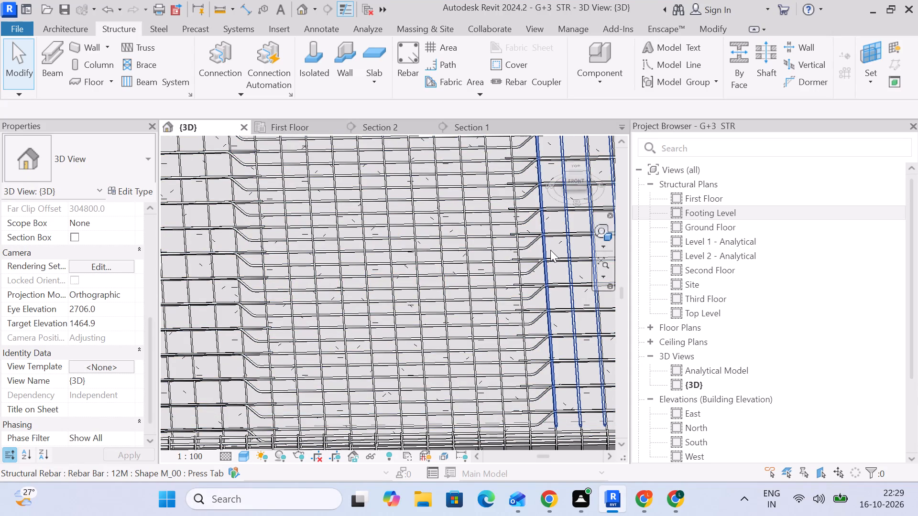
Enter the partition "extra bar" for the short straight 8M top bar set at the slab's left end in {3D} view.
scroll(550, 250, down, 2)
middle_drag(550, 250, 406, 258)
scroll(395, 279, up, 7)
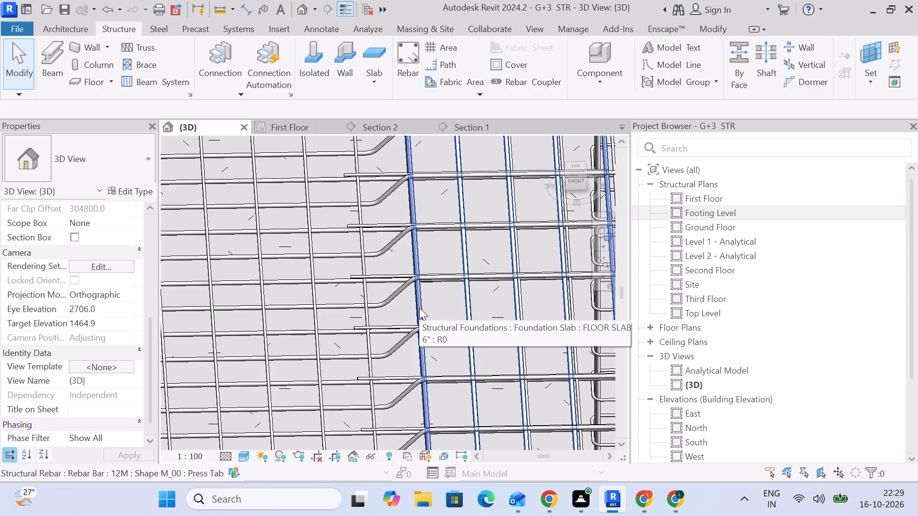
scroll(419, 308, down, 2)
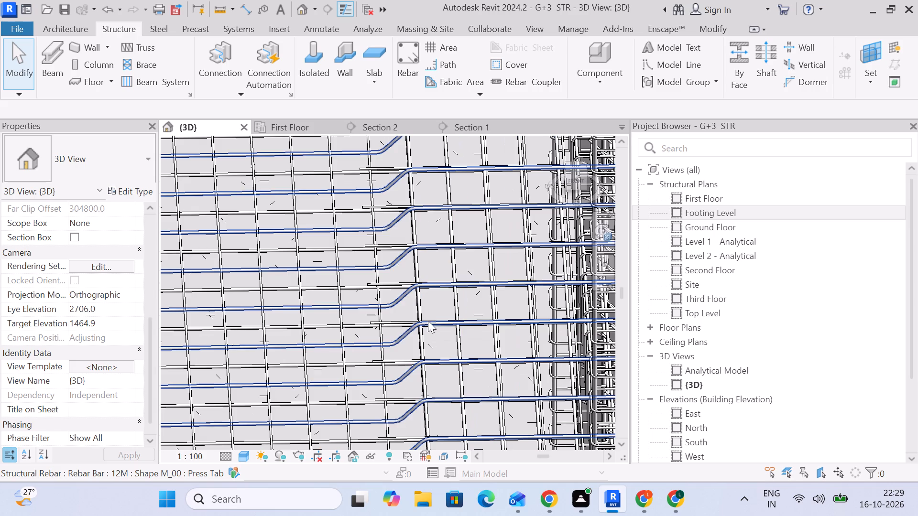
scroll(428, 321, down, 3)
middle_drag(398, 312, 461, 237)
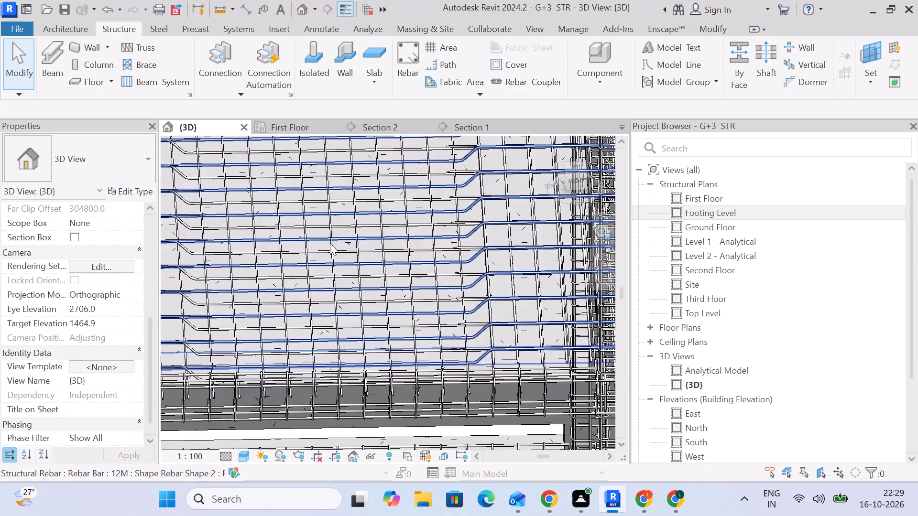
middle_drag(301, 245, 439, 221)
scroll(353, 224, up, 4)
click(334, 211)
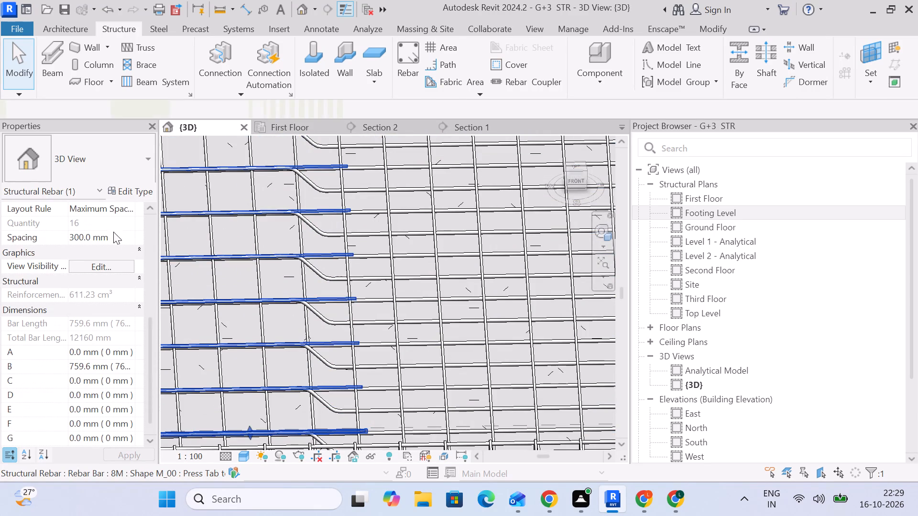
scroll(98, 243, up, 14)
click(103, 211)
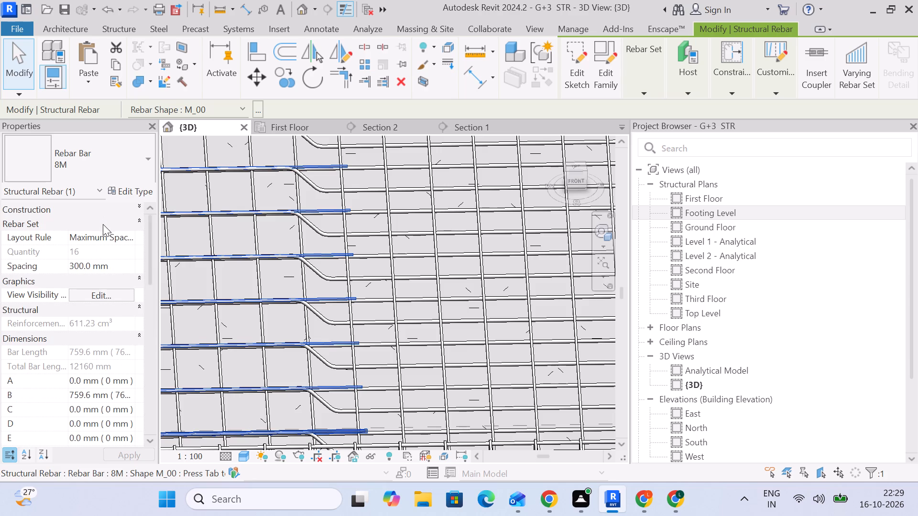
click(110, 206)
click(112, 224)
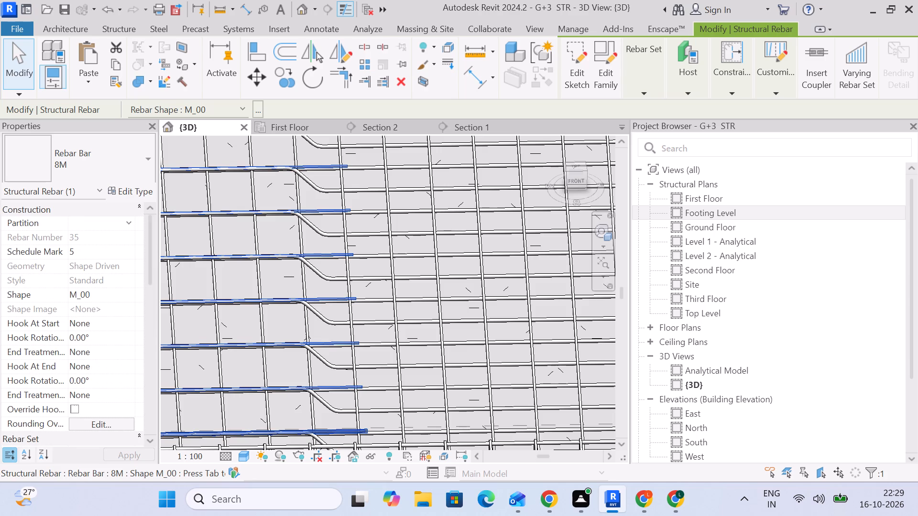
text(extra bar)
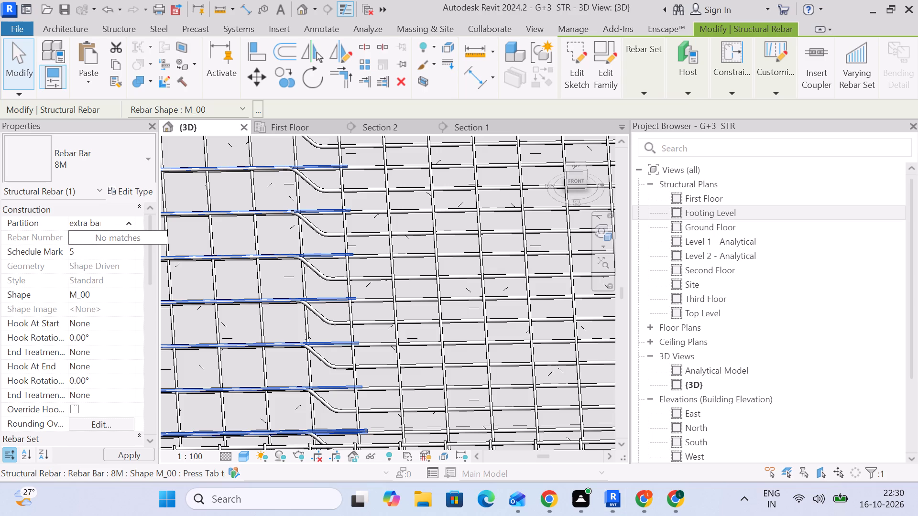
key(Return)
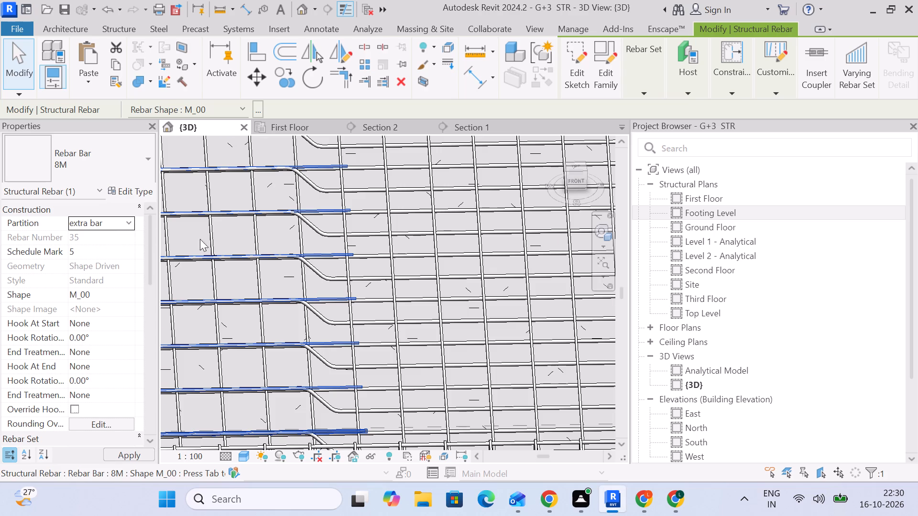
Assign the existing "extra bar" partition to the short straight 8M top bar set at the slab's right end.
scroll(232, 239, down, 5)
scroll(404, 261, down, 2)
middle_drag(403, 267, 350, 298)
scroll(601, 260, up, 4)
scroll(437, 267, up, 3)
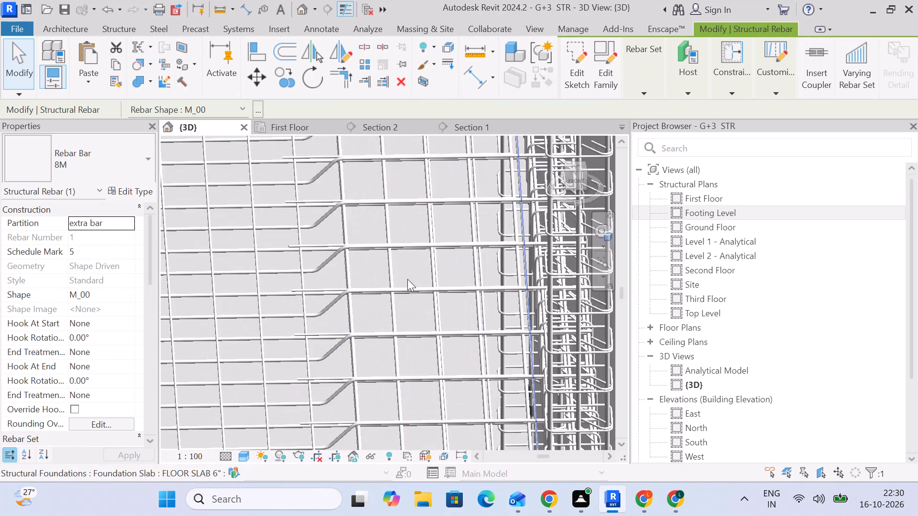
click(314, 245)
scroll(316, 244, up, 6)
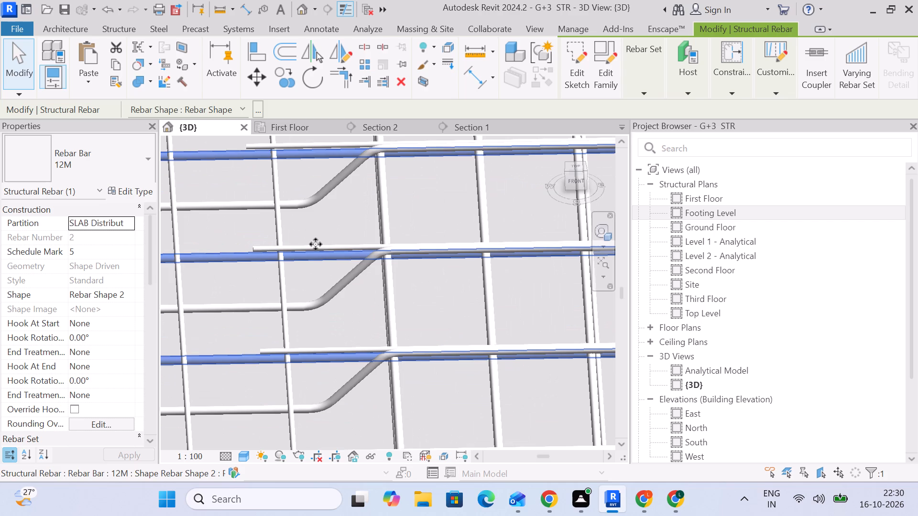
click(316, 244)
click(115, 219)
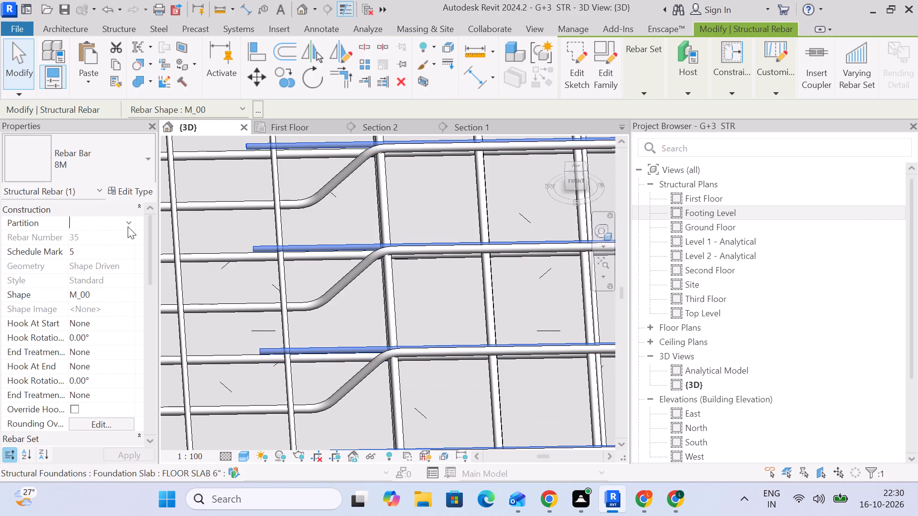
click(128, 226)
scroll(119, 278, down, 6)
scroll(94, 279, up, 5)
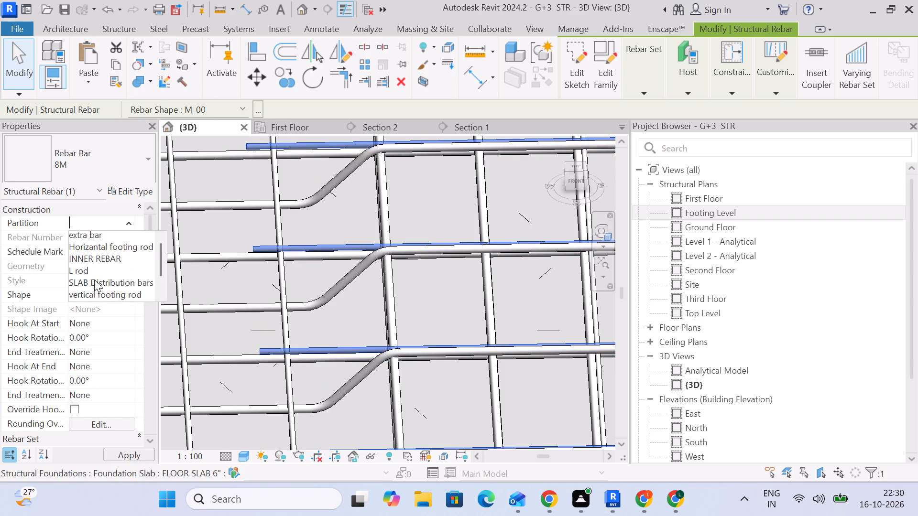
click(97, 247)
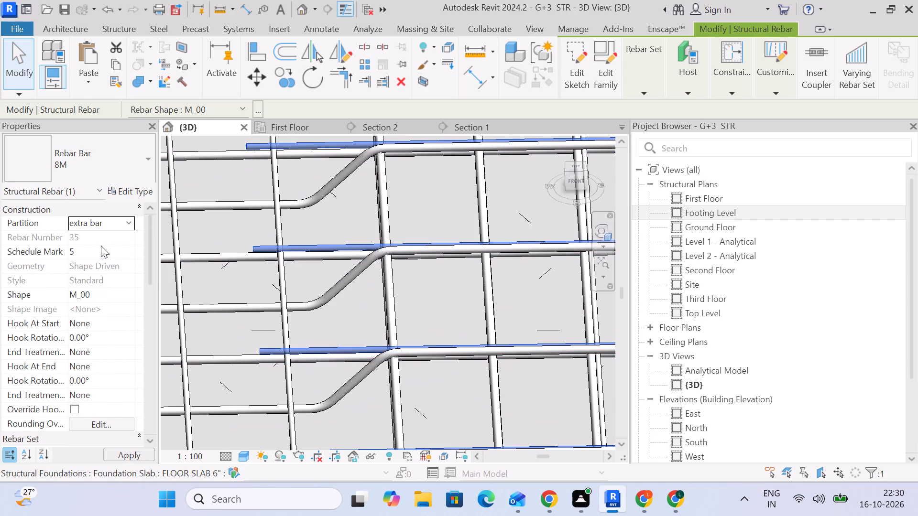
click(204, 236)
Assign the "SLAB Distribution bars" partition to the lengthwise straight 8M bar set spanning the slab.
scroll(204, 236, down, 6)
middle_drag(309, 267, 473, 363)
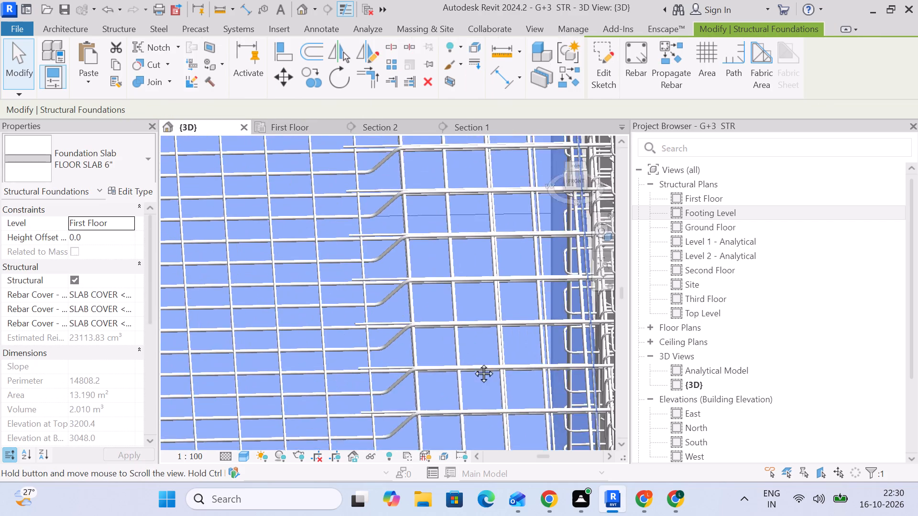
middle_drag(473, 363, 597, 301)
scroll(433, 300, up, 4)
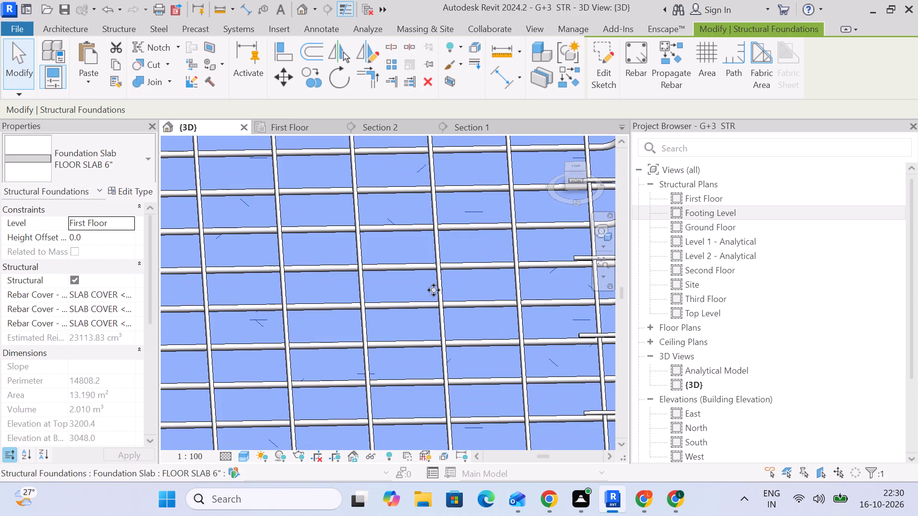
scroll(415, 308, down, 4)
key(Escape)
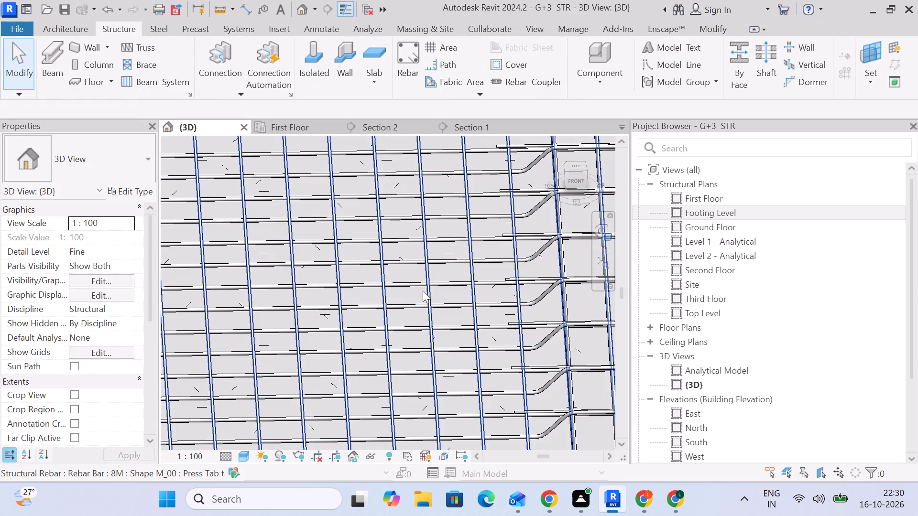
click(425, 291)
scroll(425, 291, down, 8)
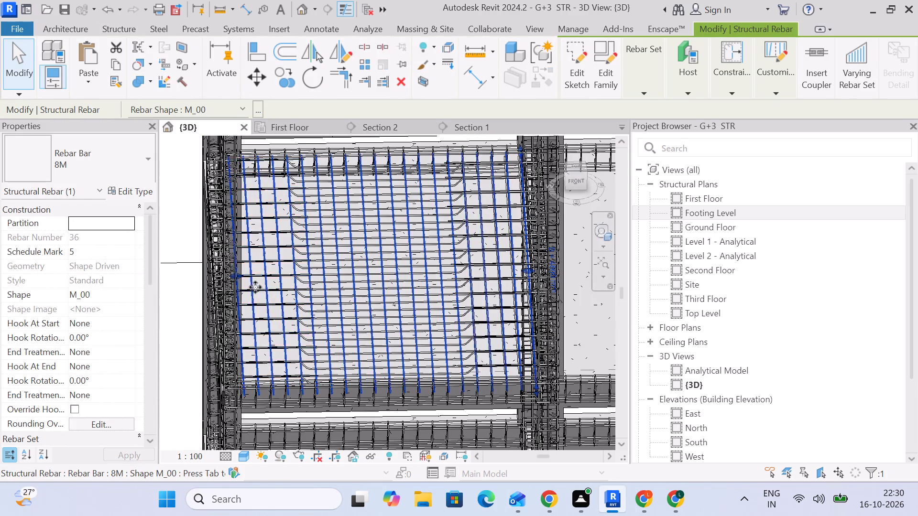
click(133, 223)
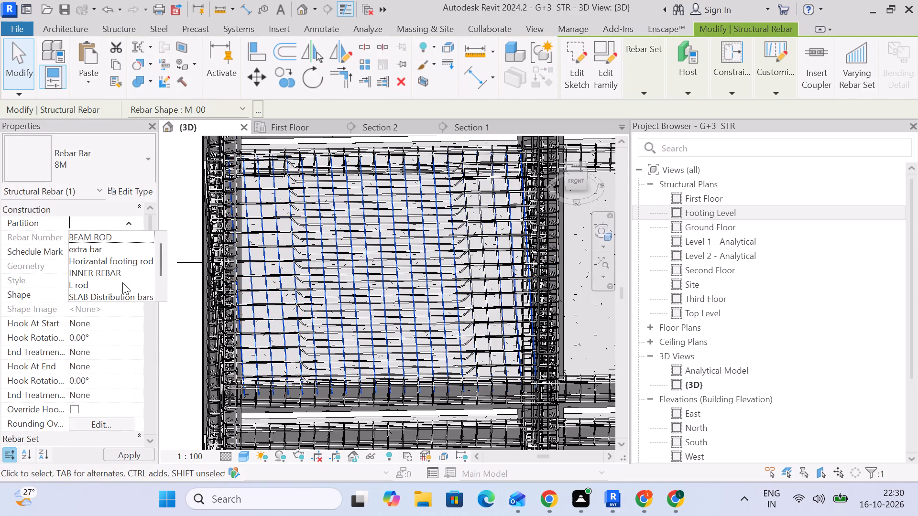
scroll(110, 283, down, 3)
click(111, 276)
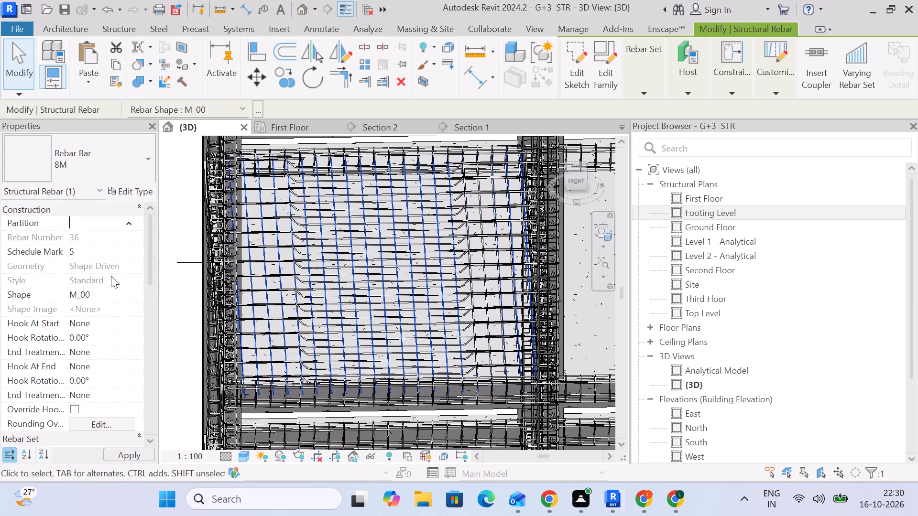
click(184, 297)
Examine the slab's lengthwise 8M bars and the crosswise 12M bars in Section 1 by selecting them together.
scroll(184, 297, down, 4)
middle_drag(296, 304, 273, 313)
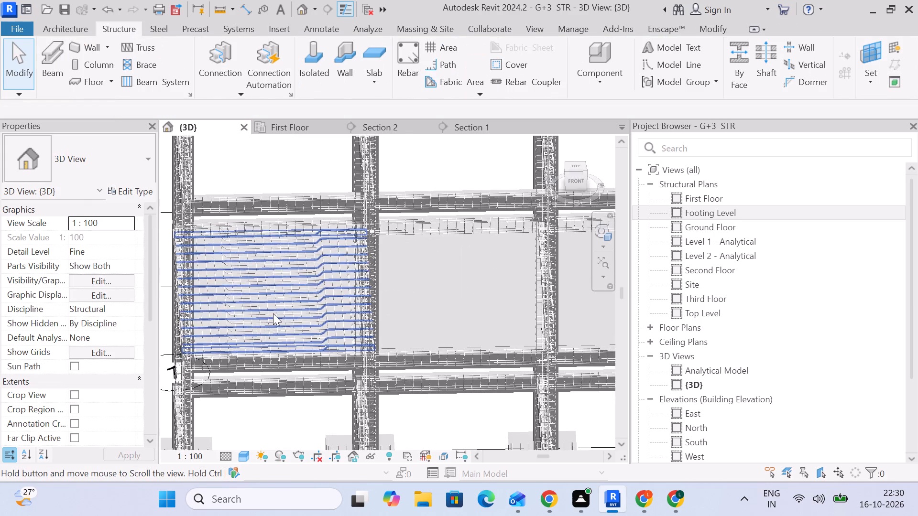
click(267, 128)
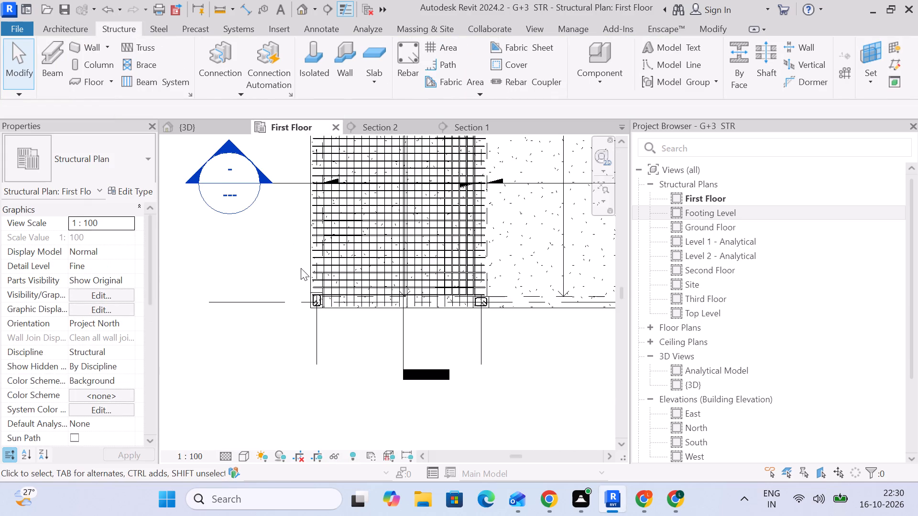
scroll(302, 269, down, 4)
scroll(335, 272, up, 5)
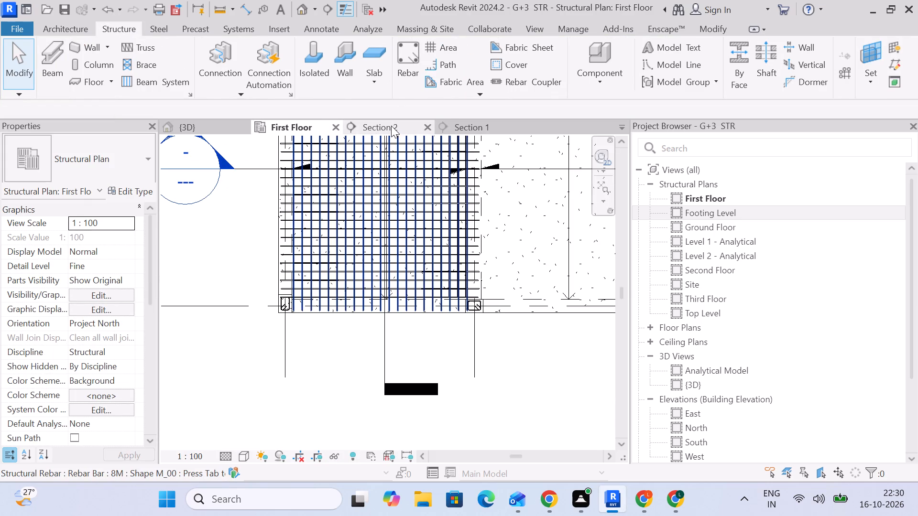
click(391, 126)
click(470, 129)
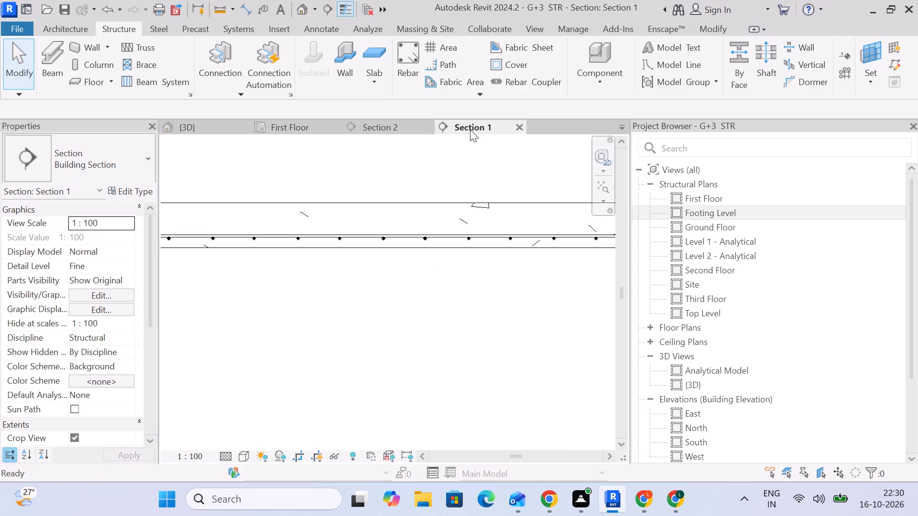
scroll(452, 271, down, 9)
middle_drag(448, 277, 312, 259)
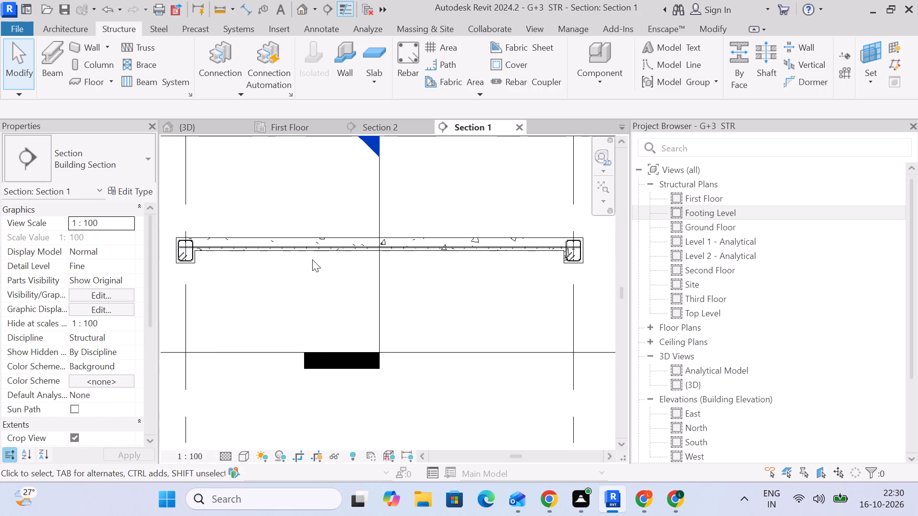
scroll(297, 252, up, 12)
click(294, 226)
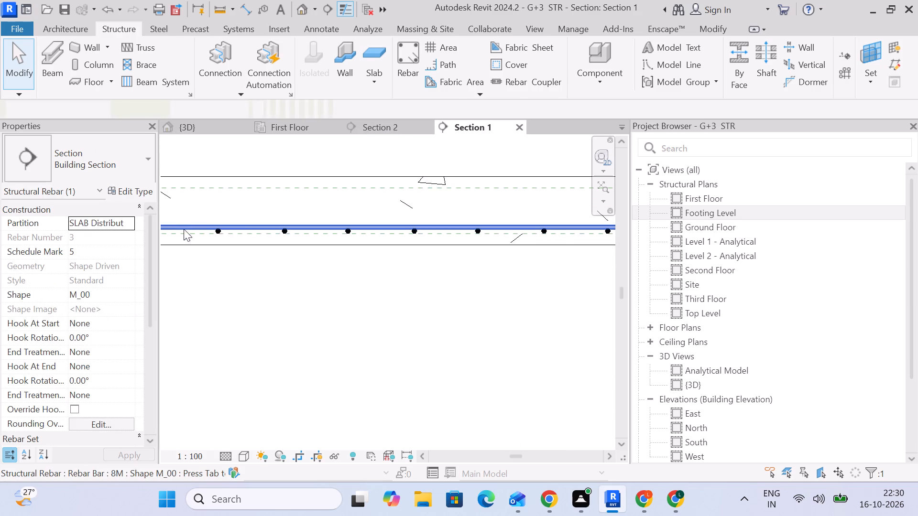
scroll(184, 229, up, 5)
ctrl+click(254, 236)
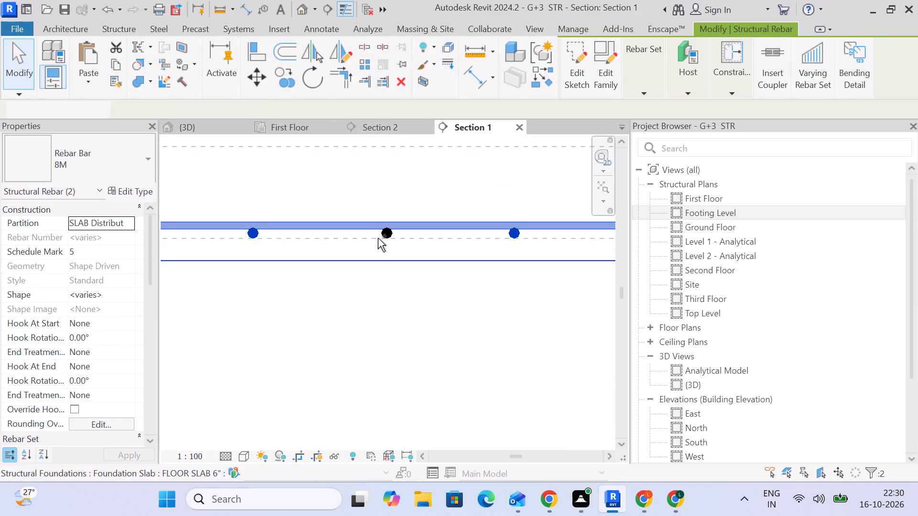
ctrl+click(388, 234)
ctrl+click(388, 236)
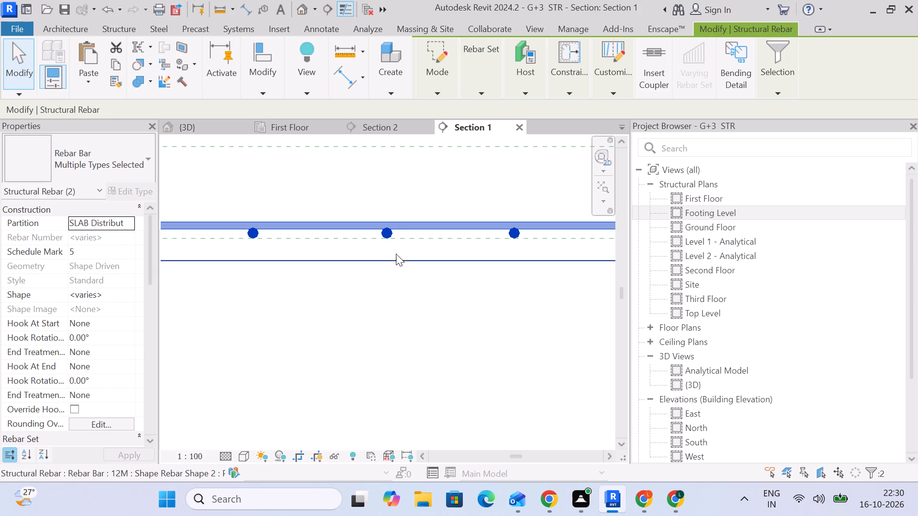
scroll(323, 290, down, 5)
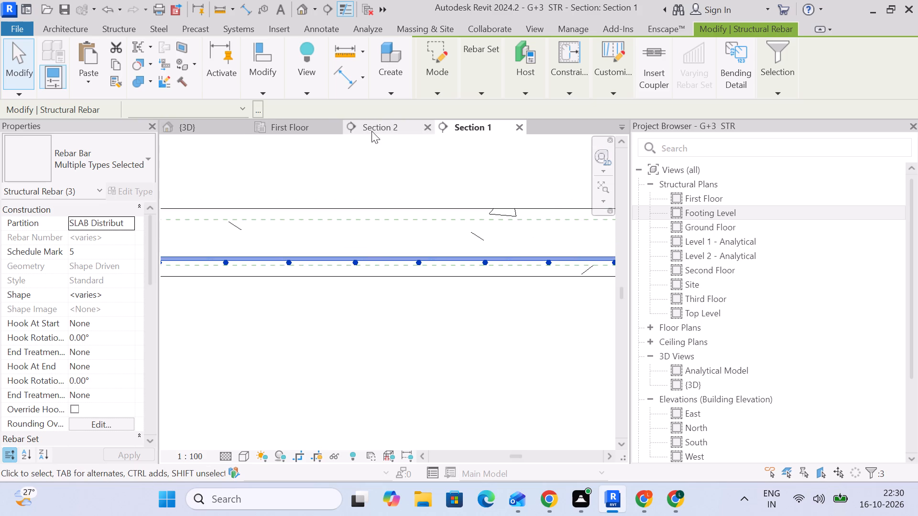
Examine the slab's top, bottom and cranked bar sets in Section 2, adding the unselected ones to the selection.
click(379, 128)
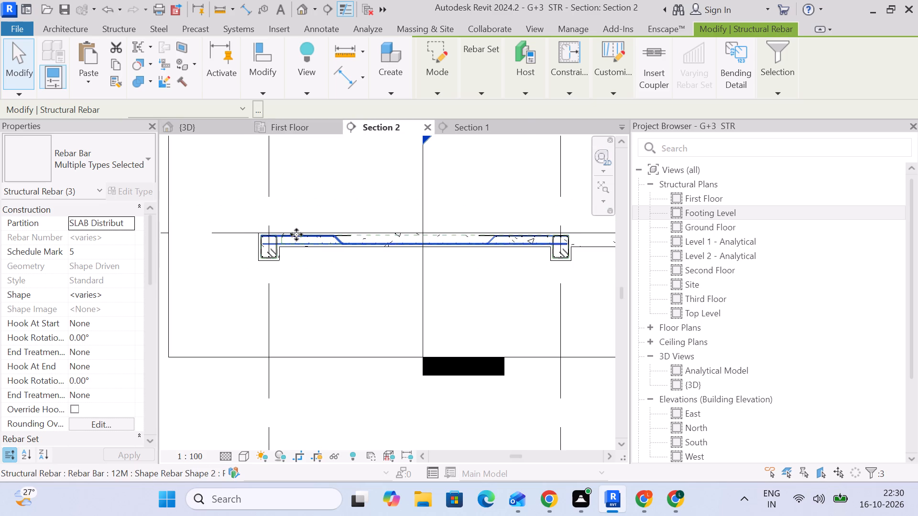
scroll(296, 235, up, 9)
ctrl+click(400, 230)
scroll(326, 258, up, 9)
middle_drag(297, 267, 434, 267)
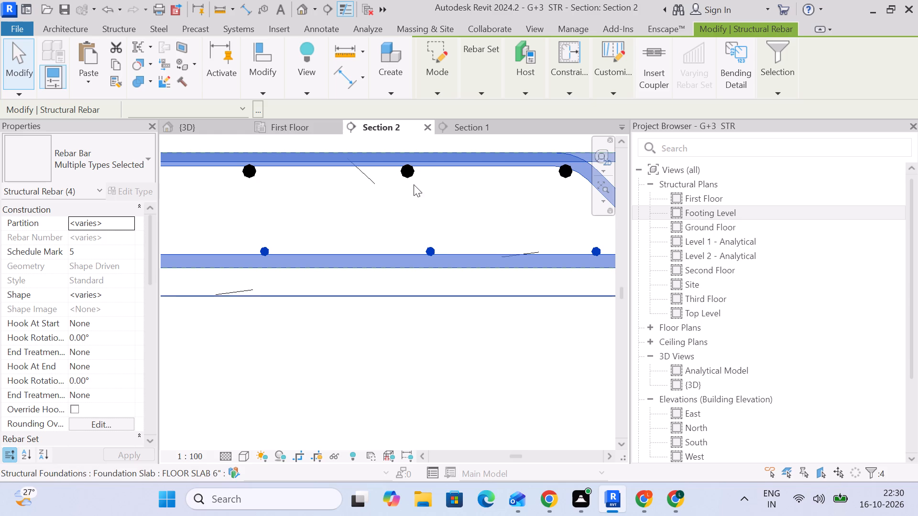
ctrl+click(411, 179)
scroll(419, 202, down, 6)
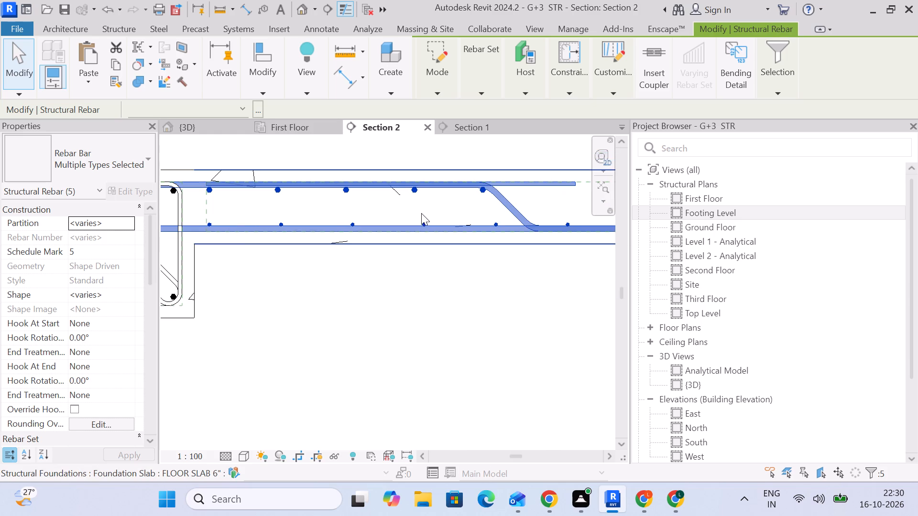
click(430, 303)
Change the slab's bottom lengthwise straight bar set from 8M to the 12M bar type in Section 2.
scroll(172, 233, up, 8)
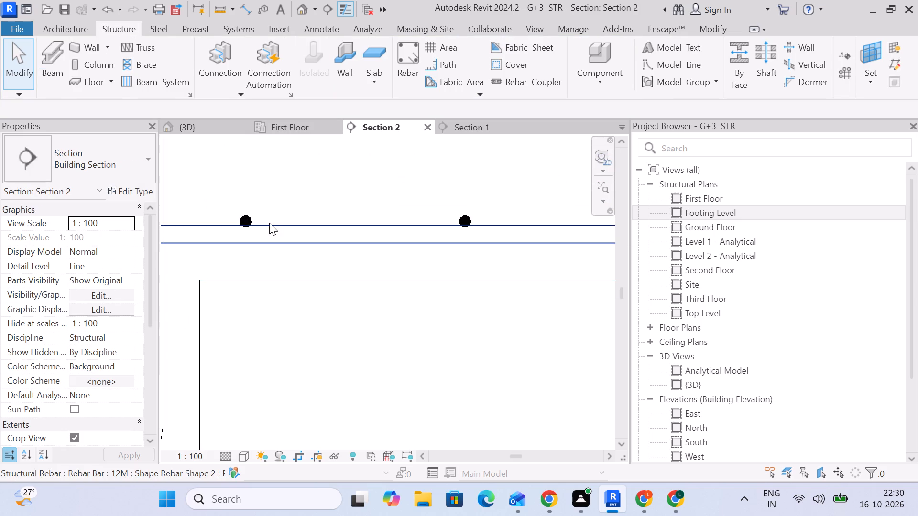
click(248, 217)
click(111, 166)
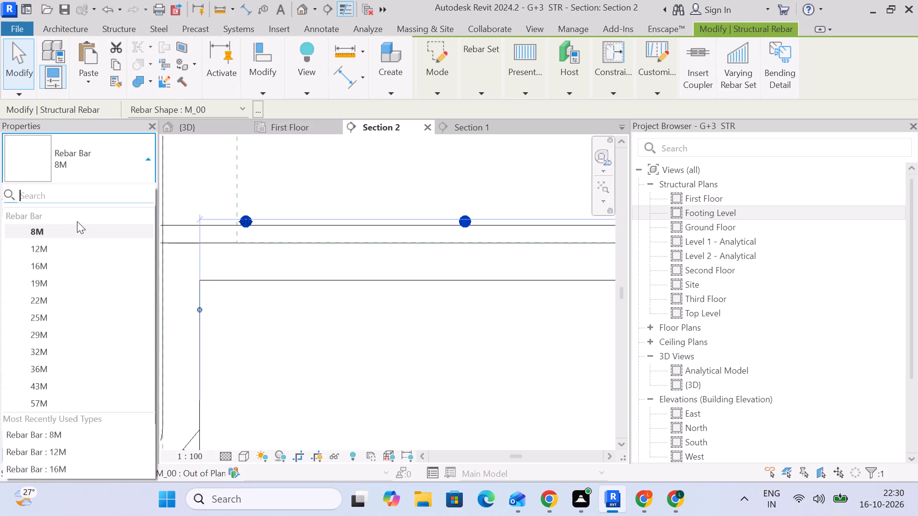
click(75, 243)
click(290, 322)
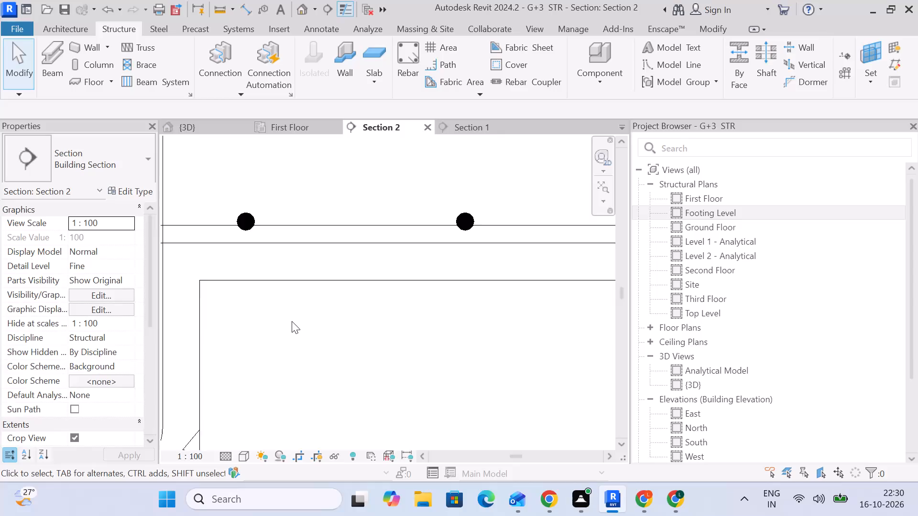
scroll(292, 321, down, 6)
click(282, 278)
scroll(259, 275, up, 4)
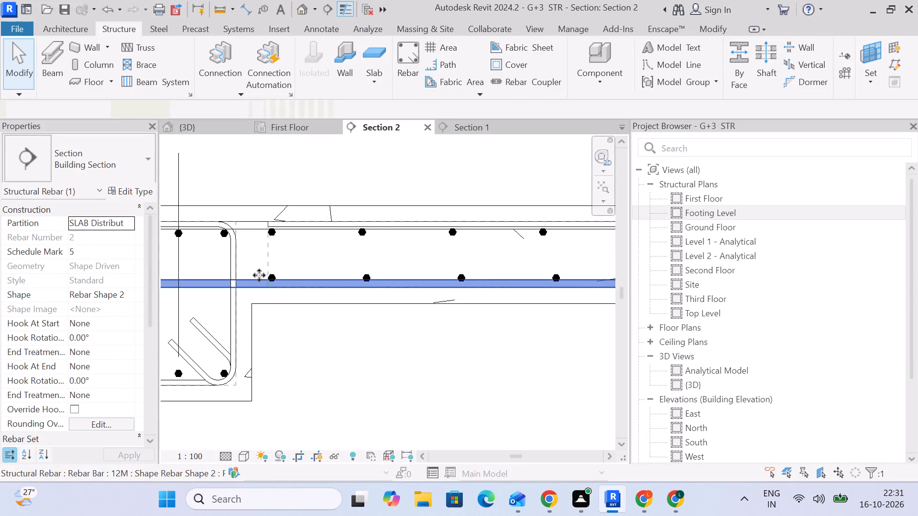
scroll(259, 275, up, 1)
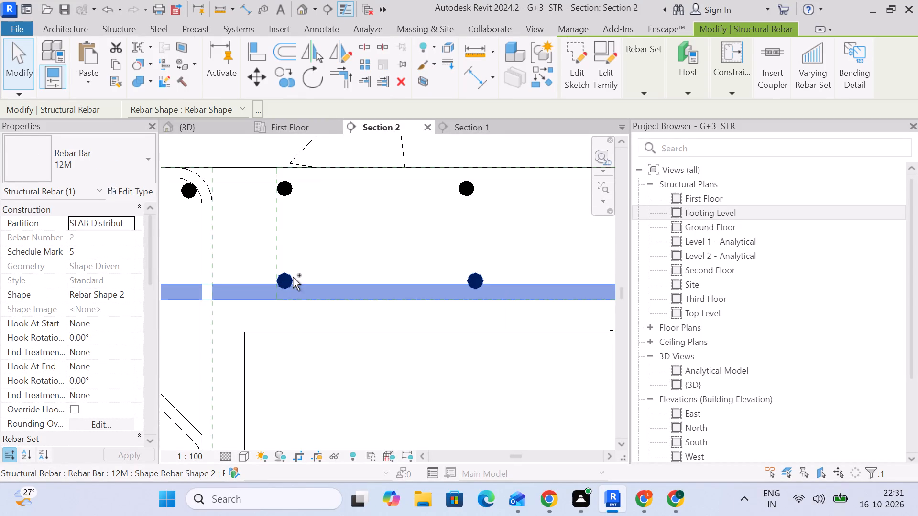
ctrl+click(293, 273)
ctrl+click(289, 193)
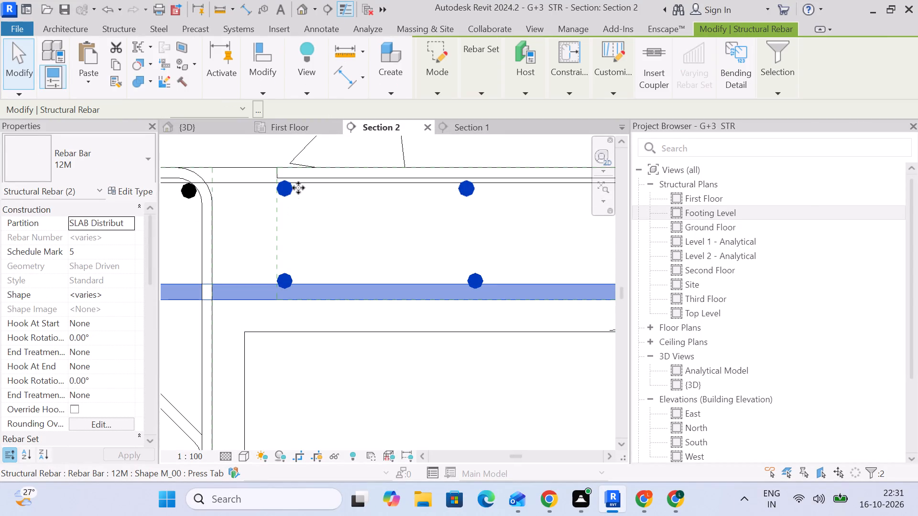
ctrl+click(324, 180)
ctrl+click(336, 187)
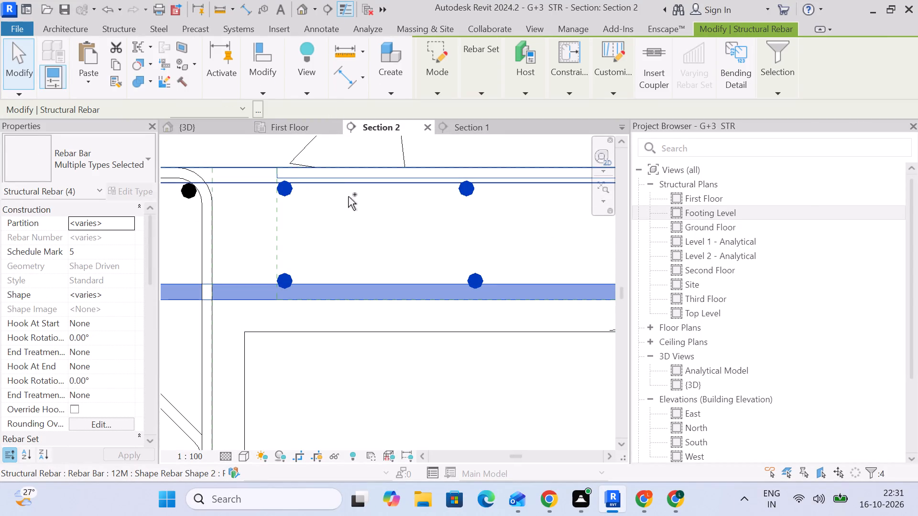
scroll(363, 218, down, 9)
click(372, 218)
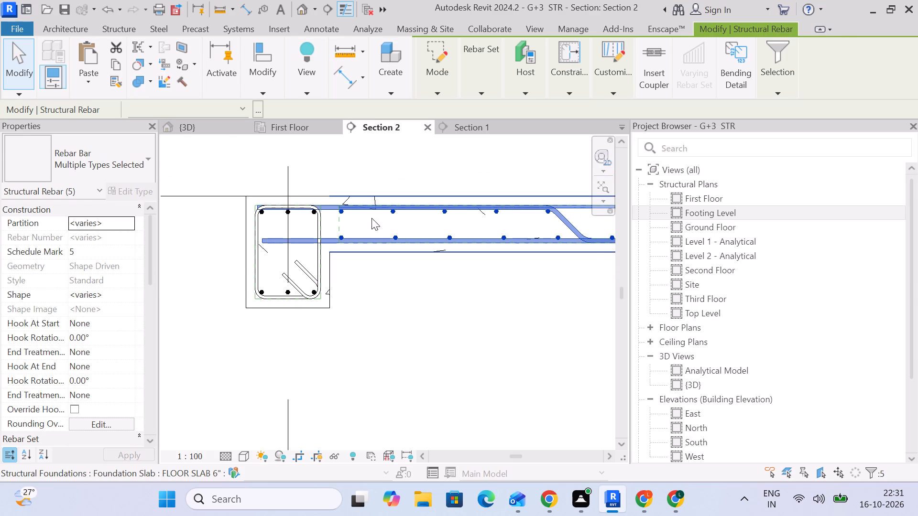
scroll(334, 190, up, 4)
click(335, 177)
Stretch the top 8M extra bar at the slab's first edge beam outward into the beam, to about 970 mm long.
scroll(341, 230, up, 4)
click(362, 222)
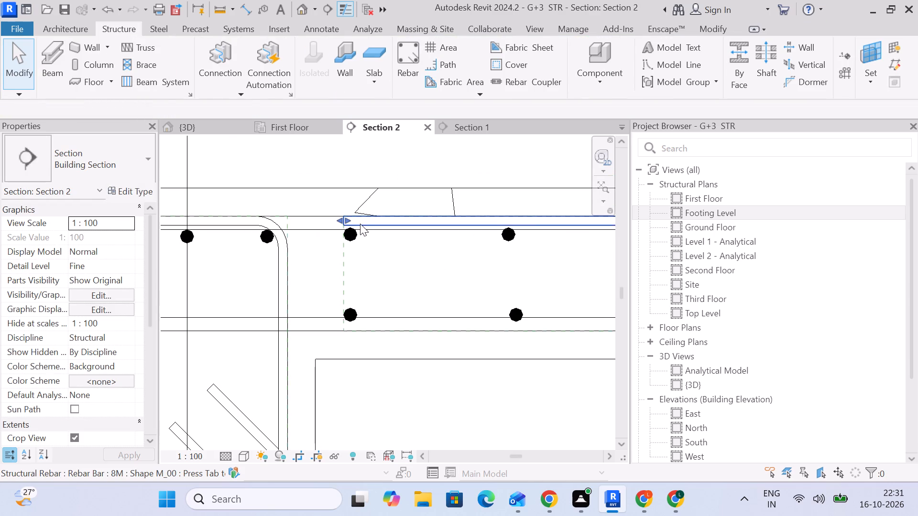
scroll(360, 224, down, 4)
drag(351, 223, 213, 239)
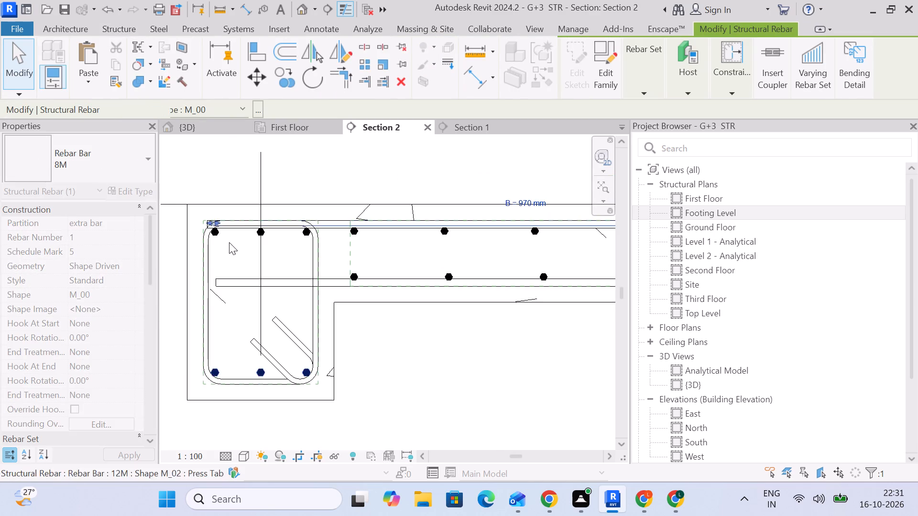
Stretch the top 8M extra bar at the slab's opposite end outward into the edge beam, to about 960 mm long.
scroll(260, 248, down, 5)
middle_drag(385, 262, 217, 258)
middle_drag(380, 268, 253, 268)
middle_drag(447, 271, 182, 278)
middle_drag(465, 283, 288, 265)
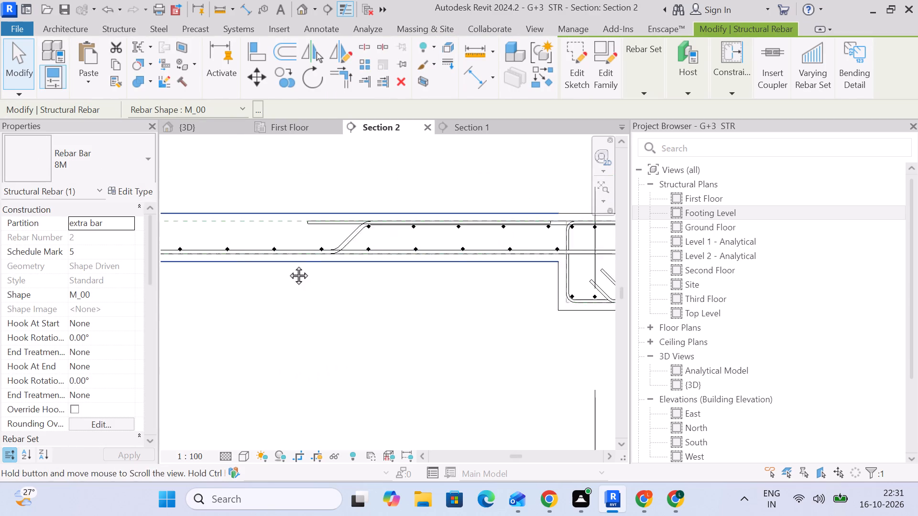
middle_drag(288, 265, 292, 265)
middle_drag(462, 265, 295, 261)
scroll(360, 236, up, 5)
click(335, 210)
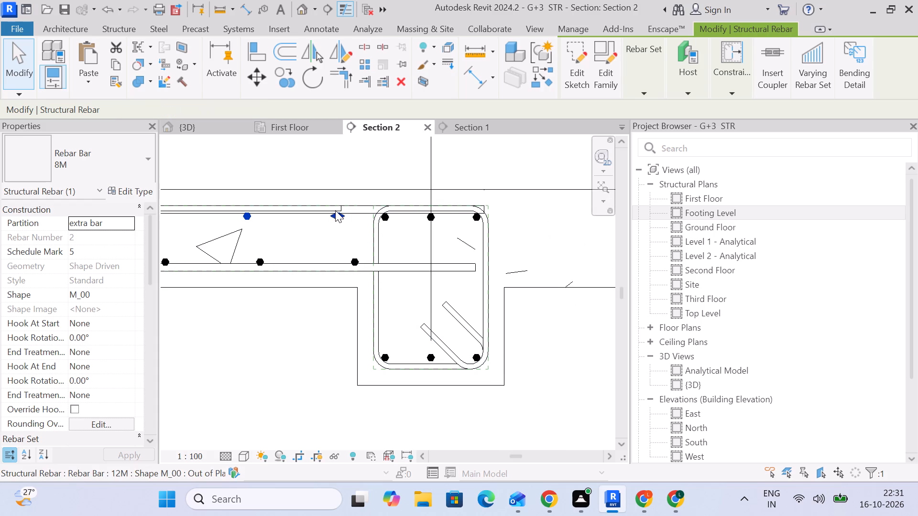
click(332, 207)
click(328, 157)
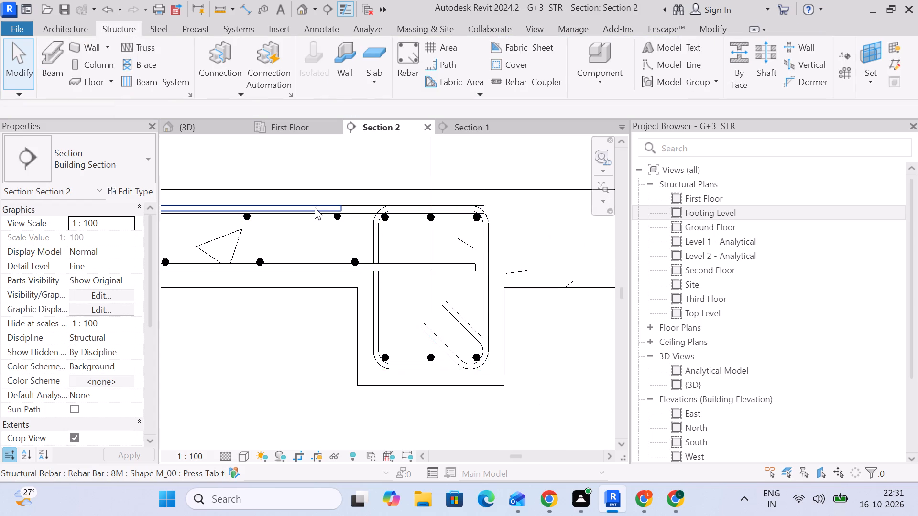
click(315, 207)
drag(340, 210, 448, 215)
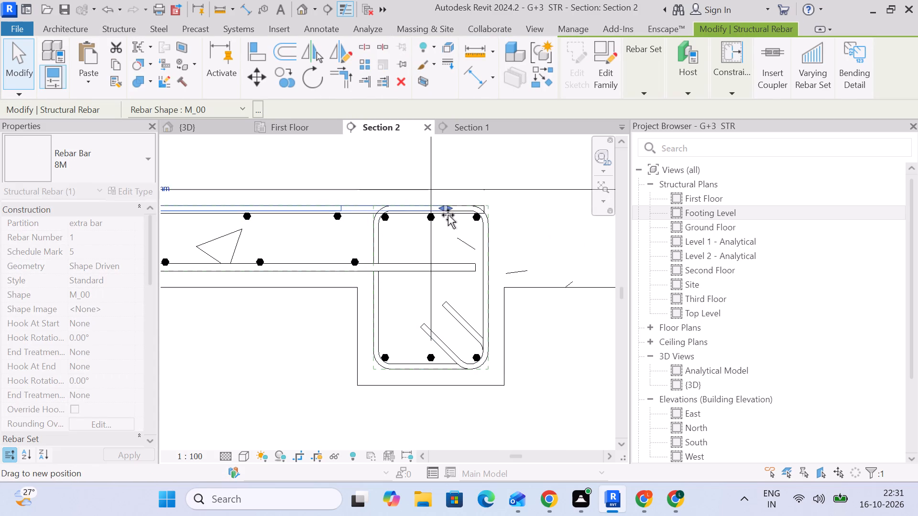
drag(448, 215, 470, 218)
scroll(381, 260, down, 6)
click(362, 200)
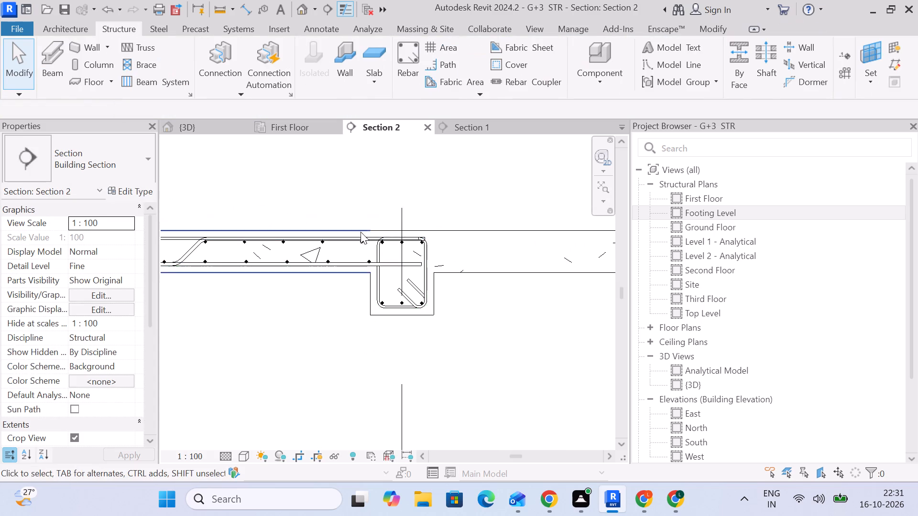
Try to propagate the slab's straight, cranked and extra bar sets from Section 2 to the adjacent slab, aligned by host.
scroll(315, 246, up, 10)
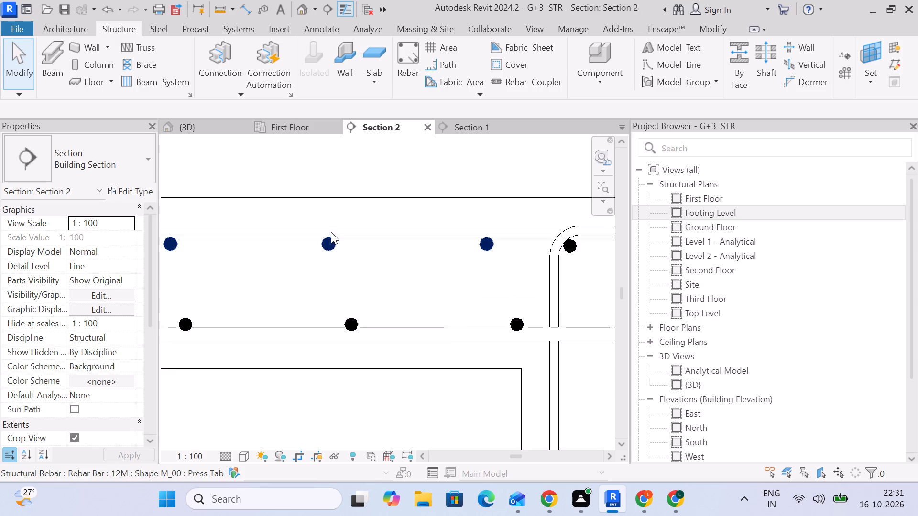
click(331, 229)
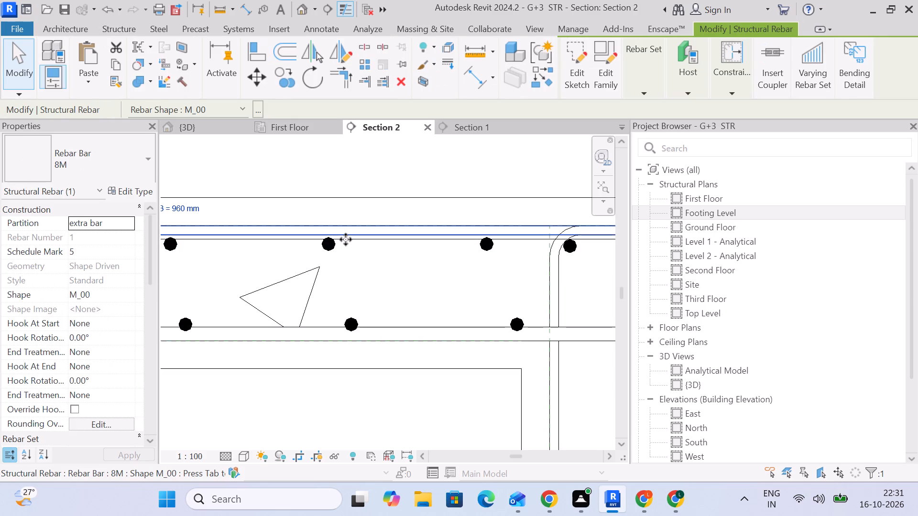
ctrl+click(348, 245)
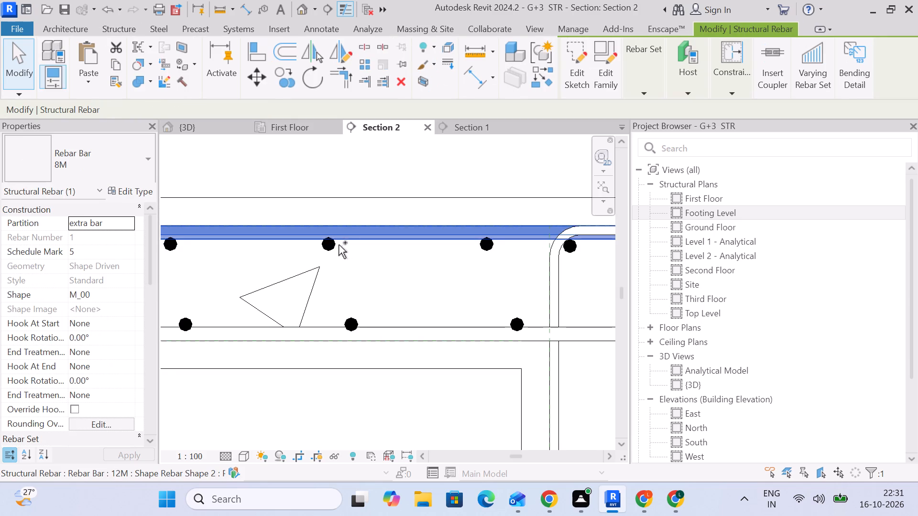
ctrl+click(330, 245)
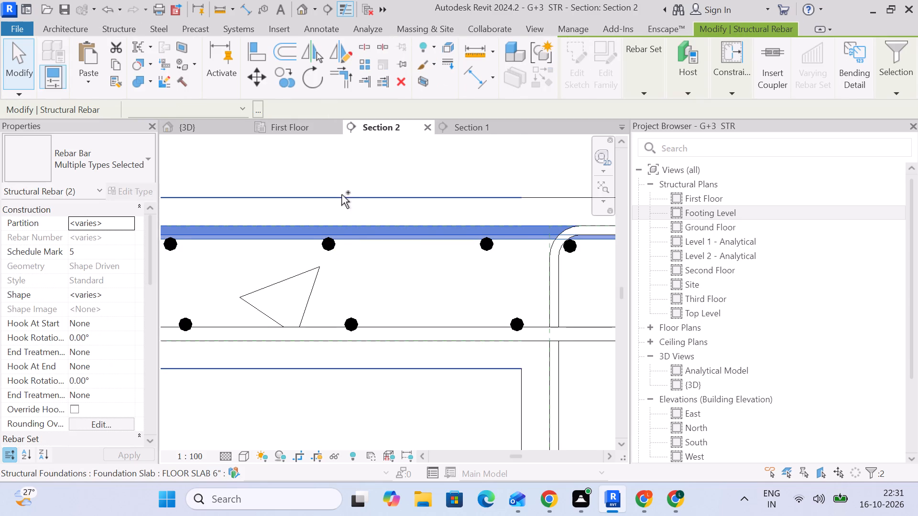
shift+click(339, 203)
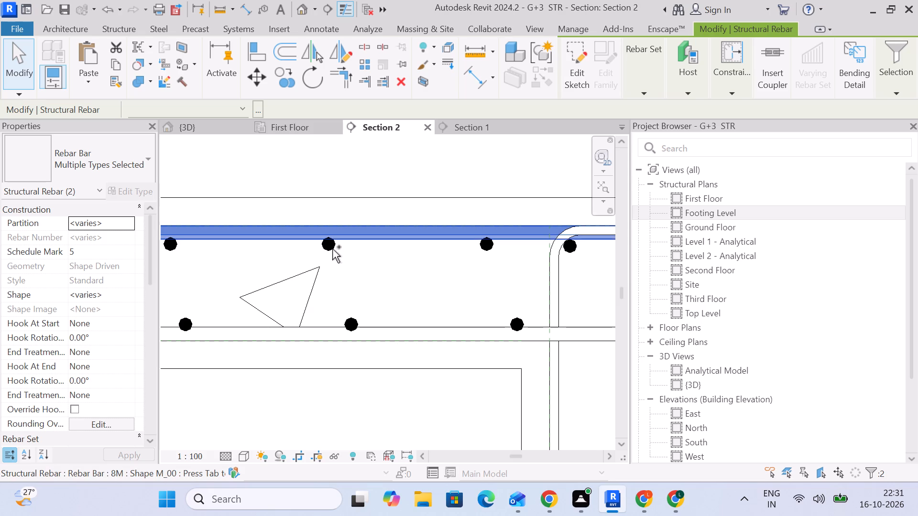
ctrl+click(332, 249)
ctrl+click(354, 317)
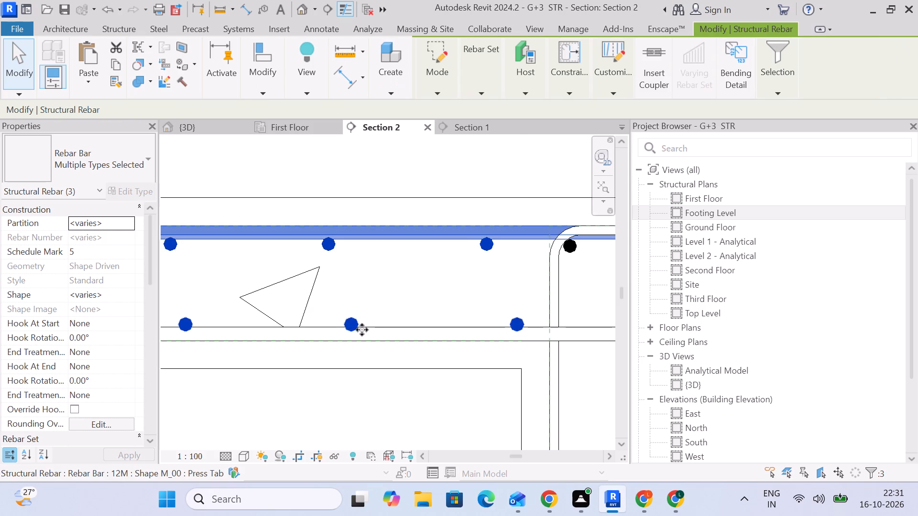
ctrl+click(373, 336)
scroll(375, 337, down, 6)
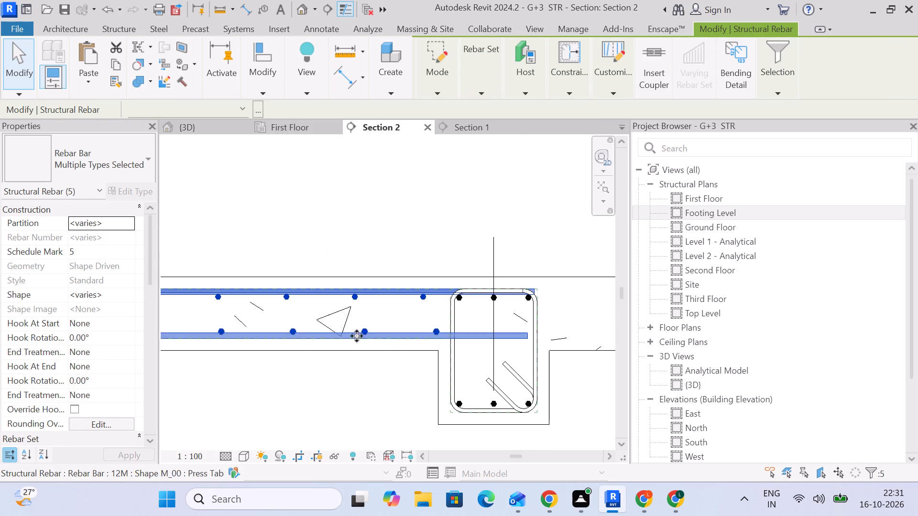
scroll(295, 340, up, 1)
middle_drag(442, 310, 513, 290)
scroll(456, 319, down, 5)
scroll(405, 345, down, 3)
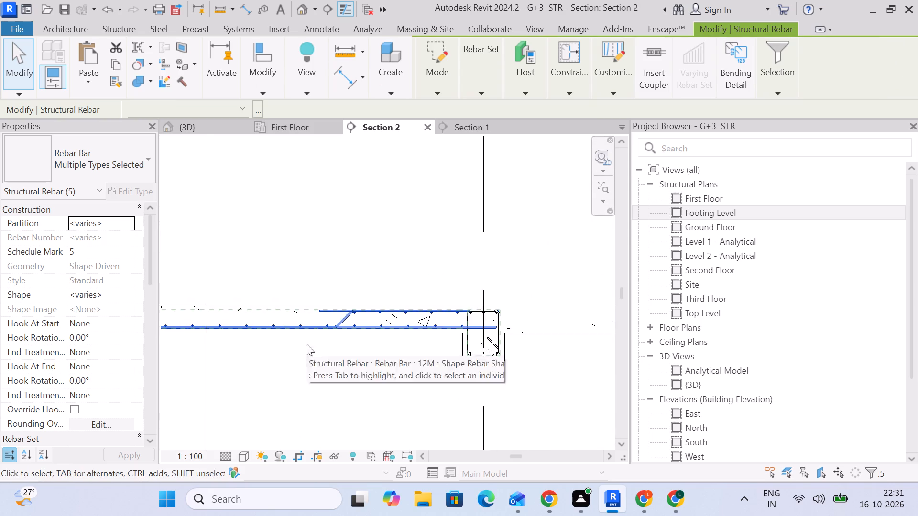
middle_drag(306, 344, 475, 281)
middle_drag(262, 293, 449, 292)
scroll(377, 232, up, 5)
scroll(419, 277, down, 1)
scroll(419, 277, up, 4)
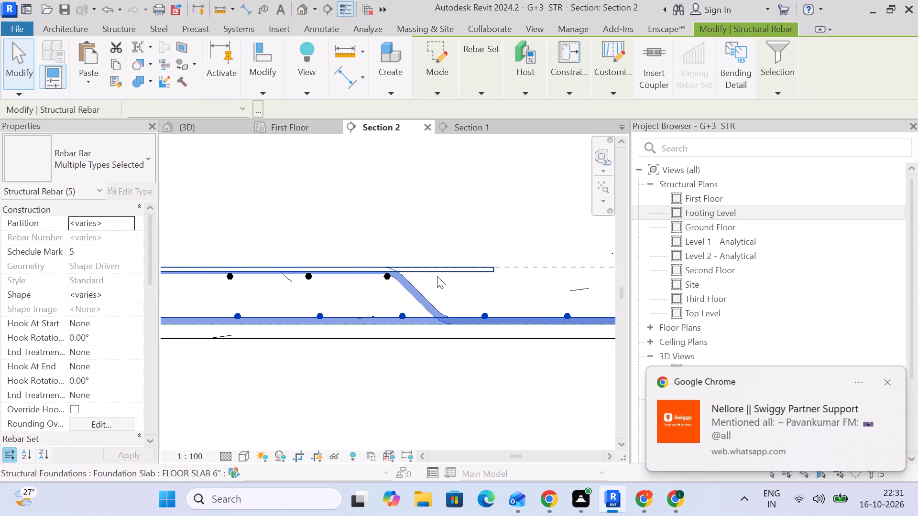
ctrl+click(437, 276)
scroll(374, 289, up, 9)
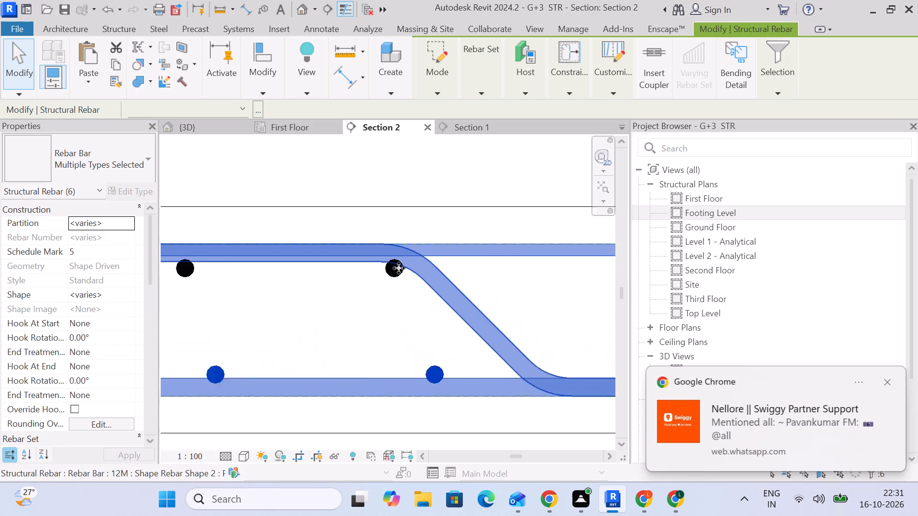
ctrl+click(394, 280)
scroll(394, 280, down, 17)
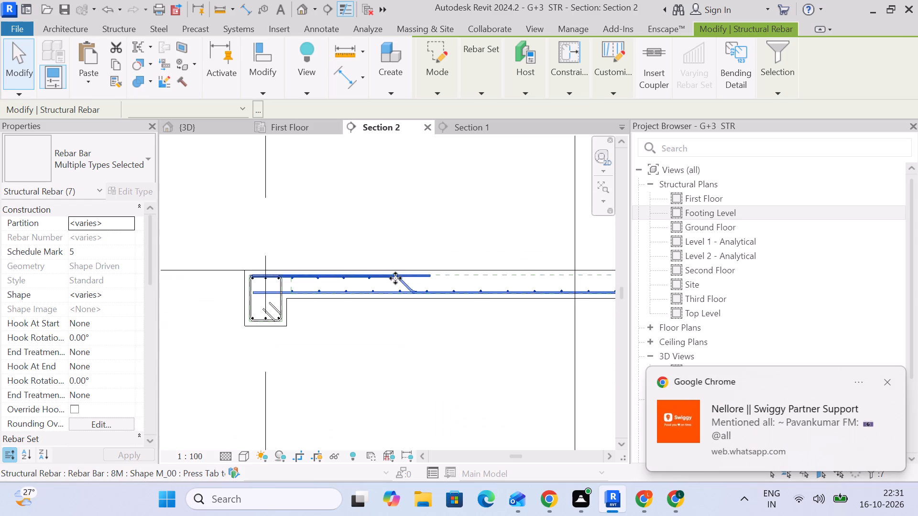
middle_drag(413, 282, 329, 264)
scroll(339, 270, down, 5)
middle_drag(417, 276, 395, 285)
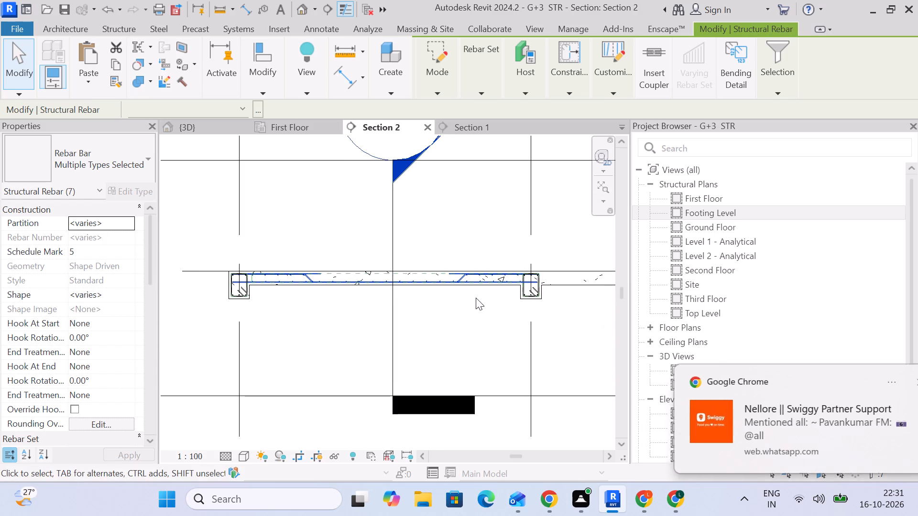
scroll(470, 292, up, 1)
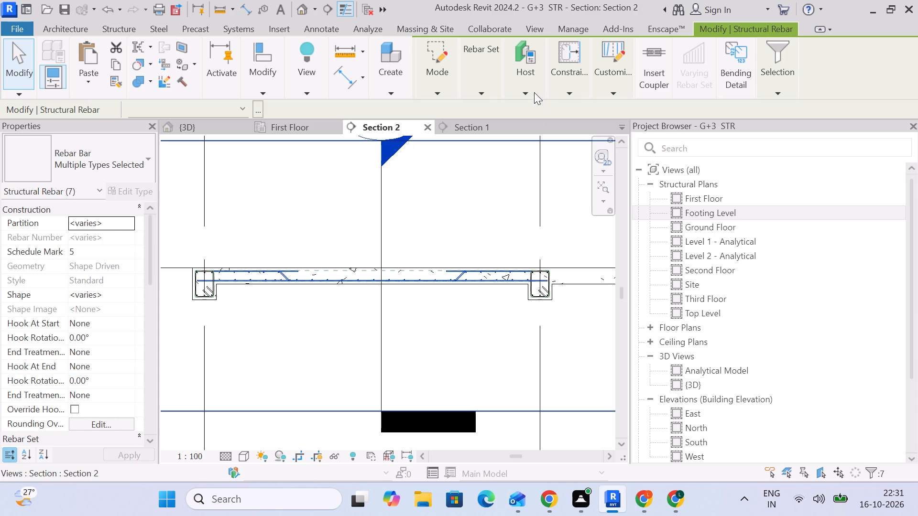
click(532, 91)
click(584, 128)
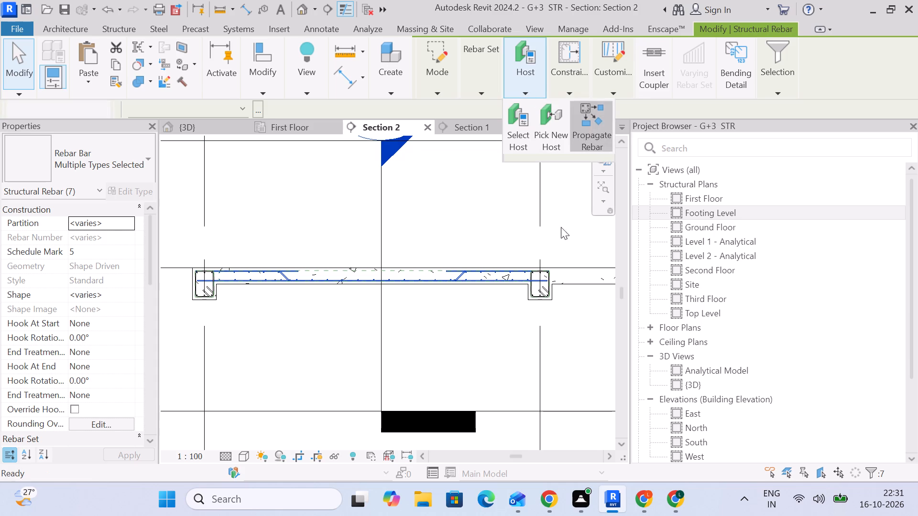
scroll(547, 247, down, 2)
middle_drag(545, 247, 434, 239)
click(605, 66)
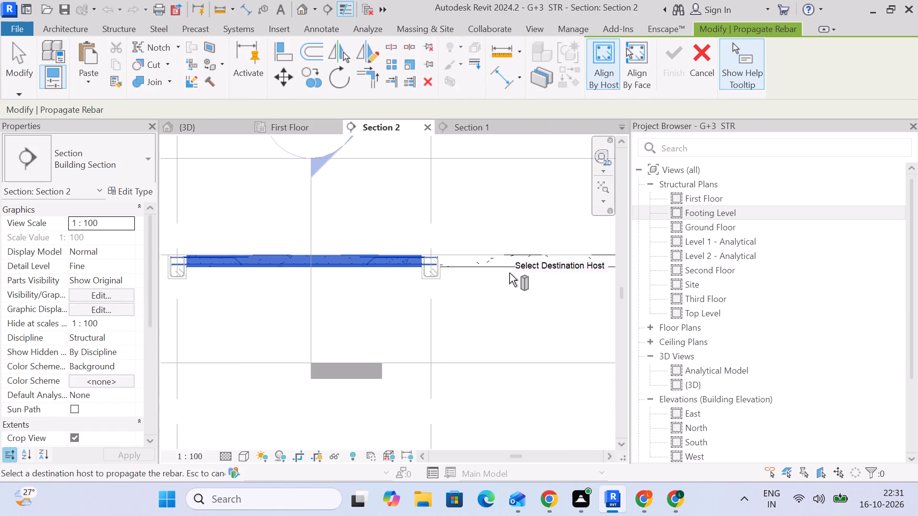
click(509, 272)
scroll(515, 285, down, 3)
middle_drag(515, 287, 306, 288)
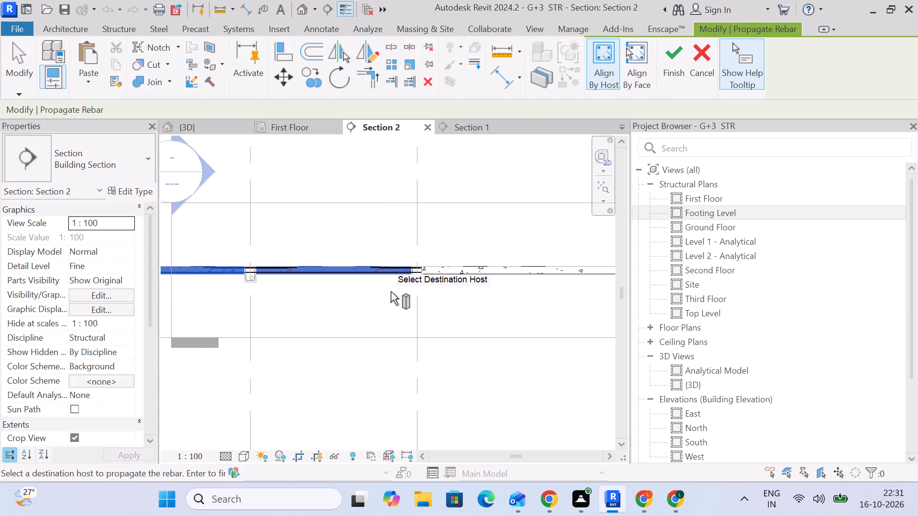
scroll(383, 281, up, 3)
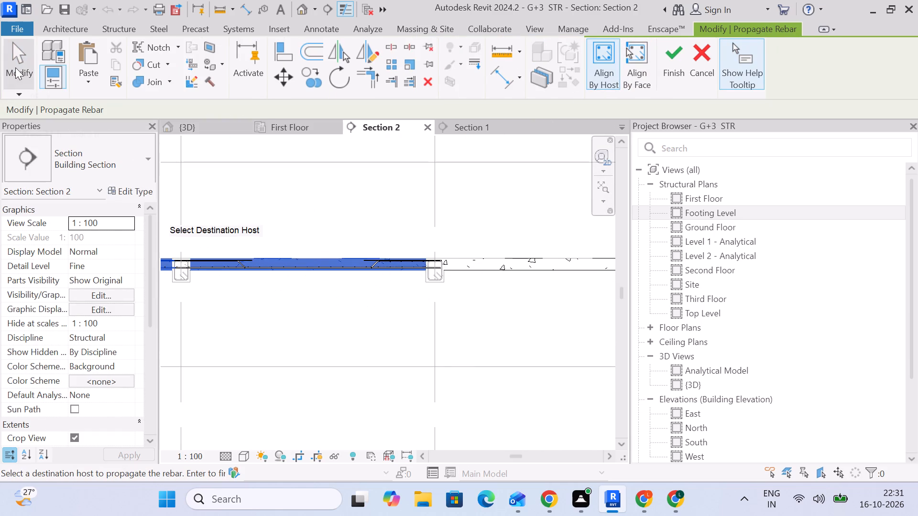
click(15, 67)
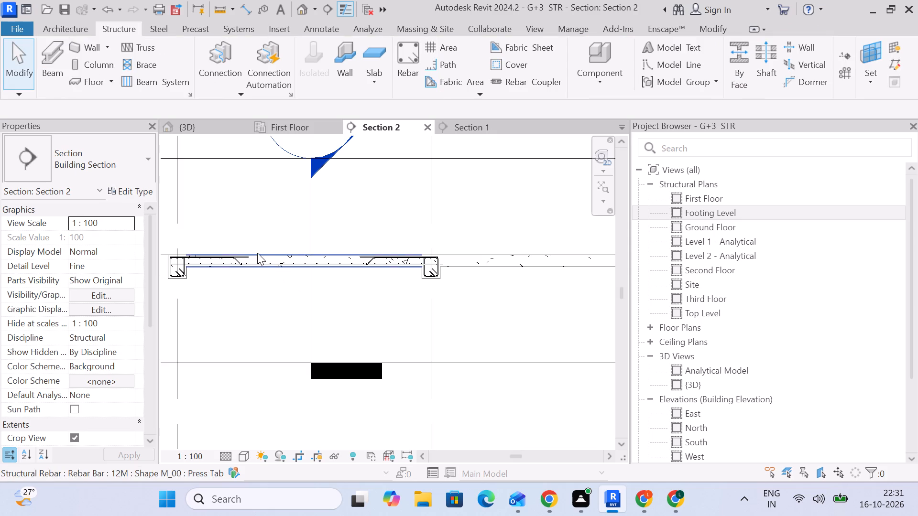
Select the reinforced slab's contents in Section 2 and filter the selection to Structural Rebar only.
click(198, 197)
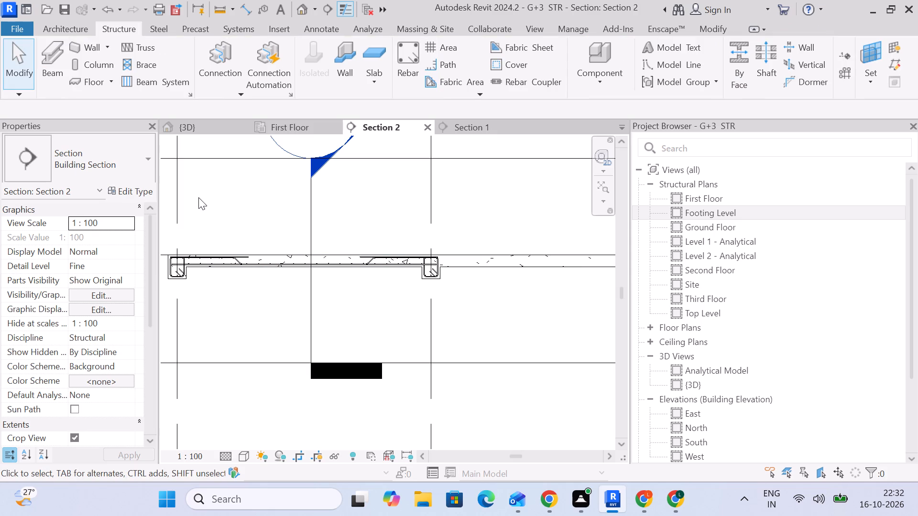
drag(198, 197, 394, 304)
drag(389, 203, 215, 290)
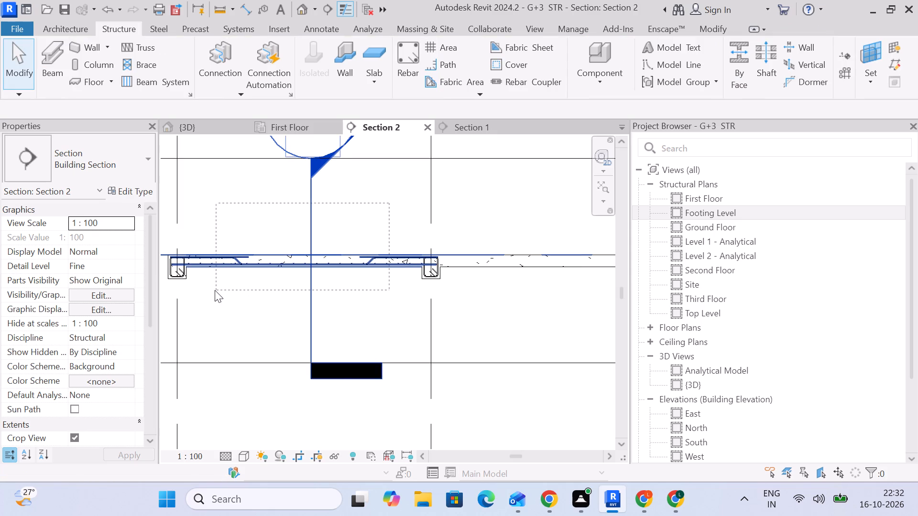
drag(215, 290, 205, 290)
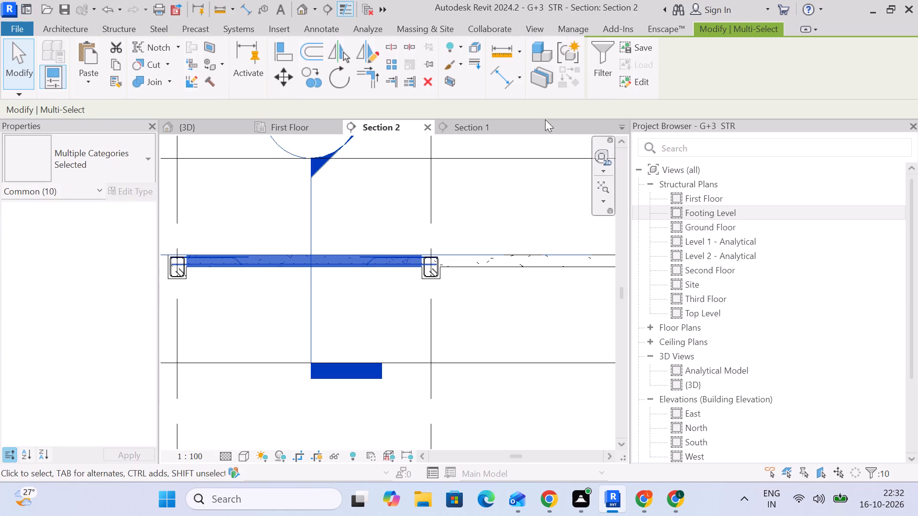
click(603, 76)
click(519, 184)
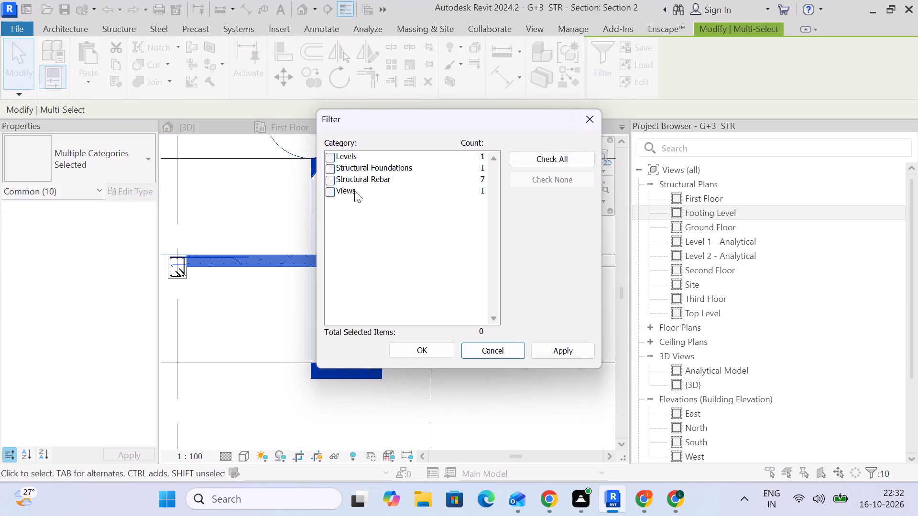
click(325, 182)
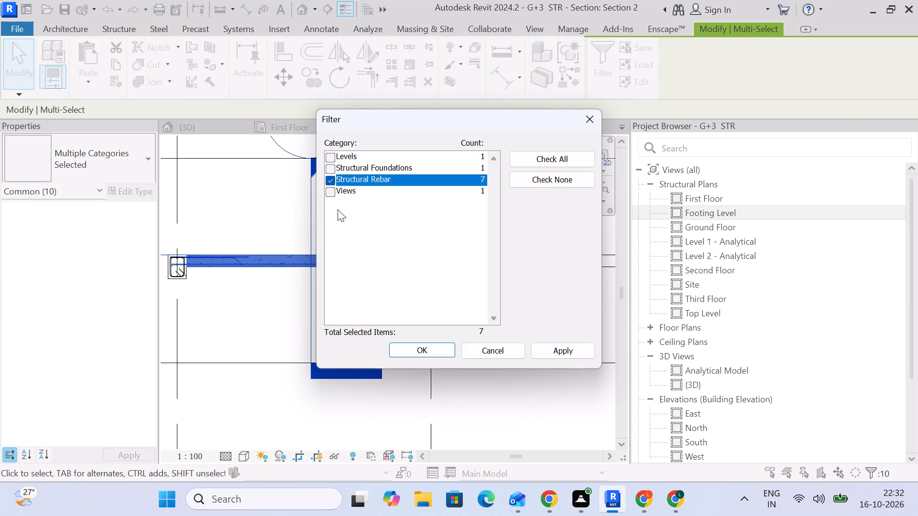
click(428, 353)
Examine the selected slab bar sets between the edge beams in Section 2 and Section 1.
scroll(382, 269, up, 6)
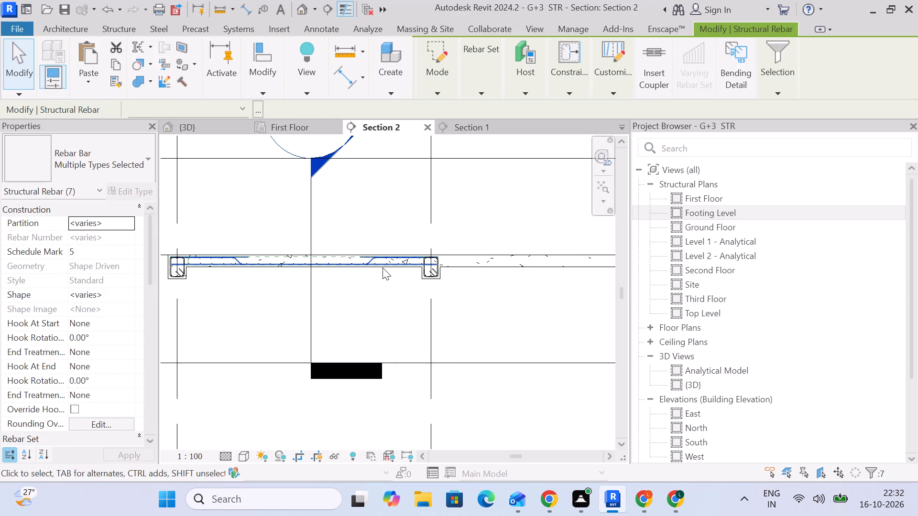
middle_drag(374, 261, 448, 253)
scroll(448, 253, up, 4)
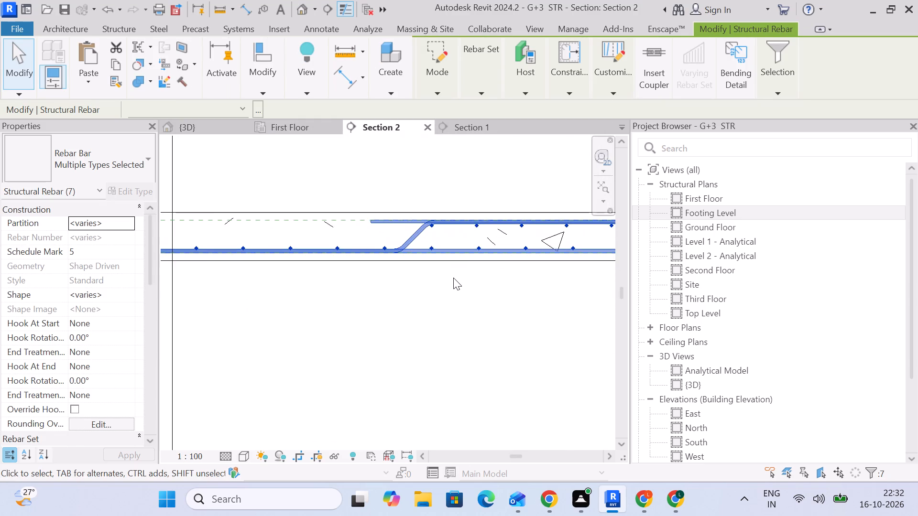
scroll(453, 279, up, 4)
scroll(453, 283, down, 12)
middle_drag(350, 307, 409, 266)
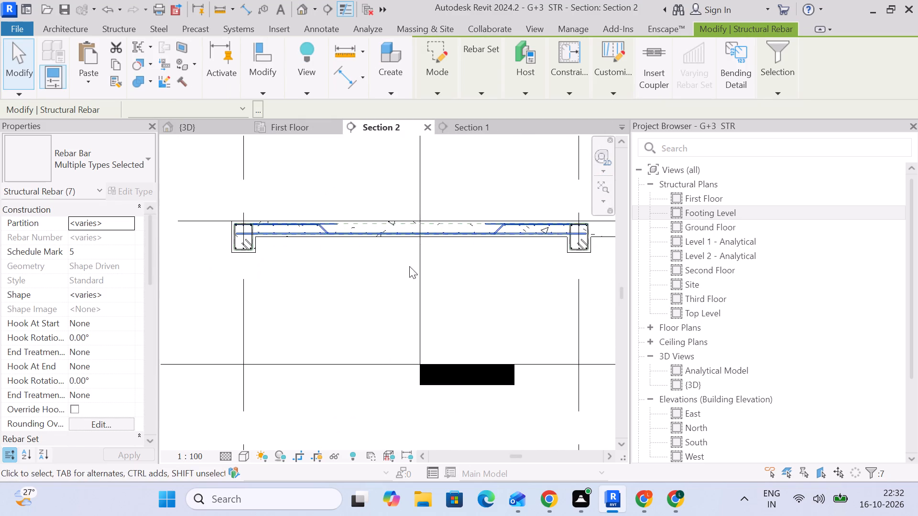
scroll(306, 243, up, 8)
click(481, 129)
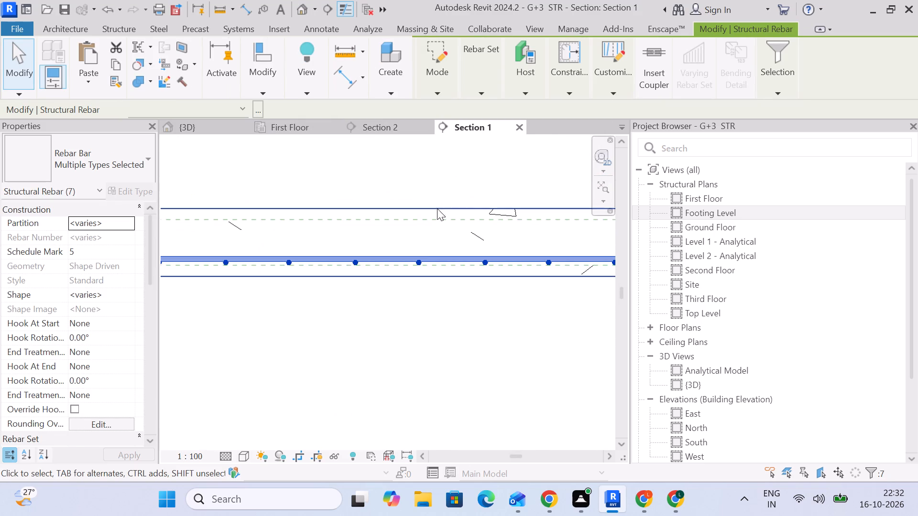
scroll(428, 242, down, 6)
middle_drag(499, 283, 340, 274)
middle_drag(457, 283, 204, 281)
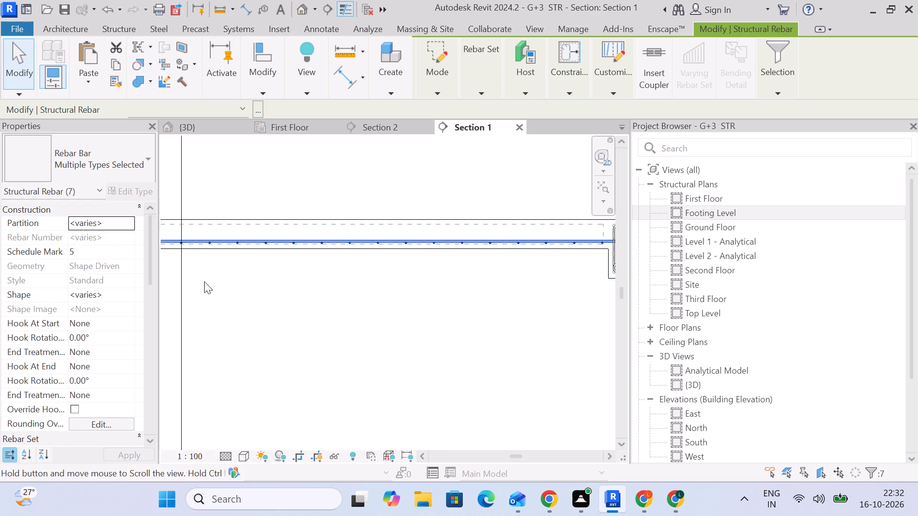
scroll(261, 294, down, 4)
middle_drag(276, 301, 596, 301)
scroll(390, 279, up, 4)
scroll(305, 260, down, 4)
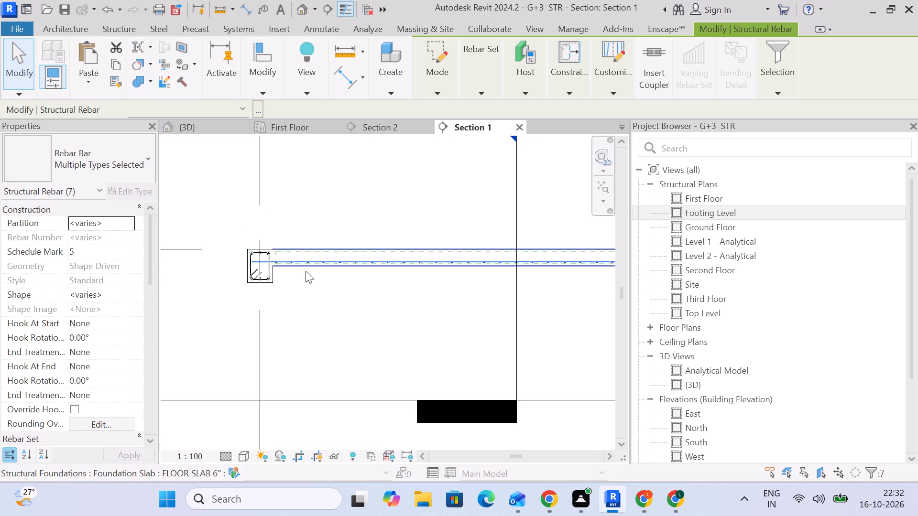
scroll(291, 215, up, 2)
scroll(282, 170, down, 4)
middle_drag(367, 212, 312, 210)
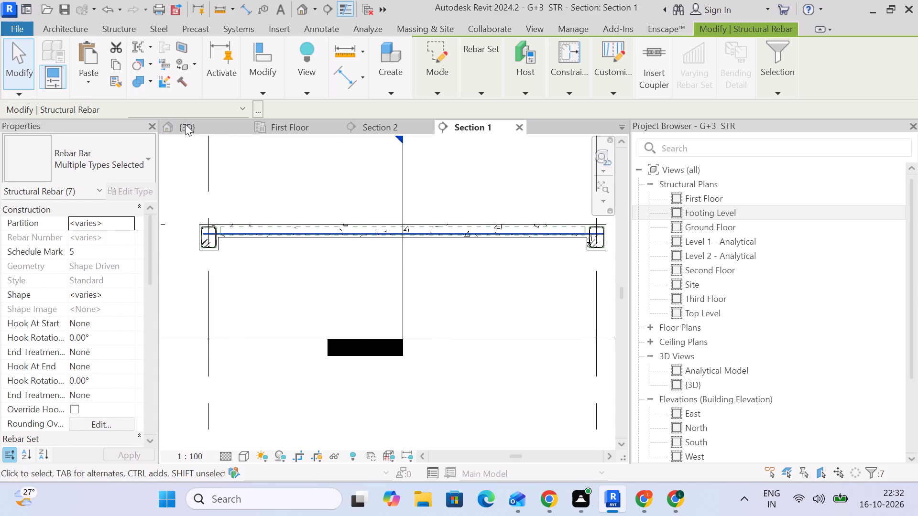
In the 3D view, propagate the selected slab rebar to the adjacent slab between grids 2 and 3, aligned by host.
click(185, 124)
scroll(416, 290, up, 3)
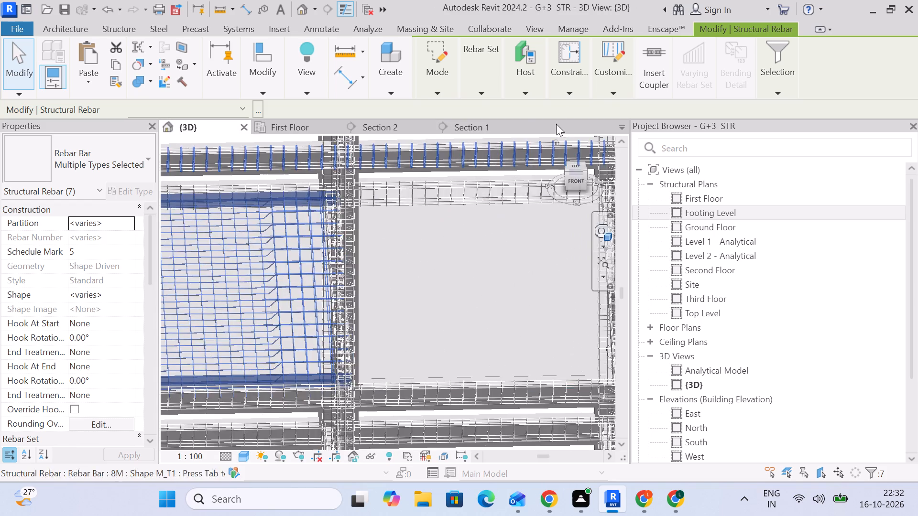
click(530, 81)
click(583, 128)
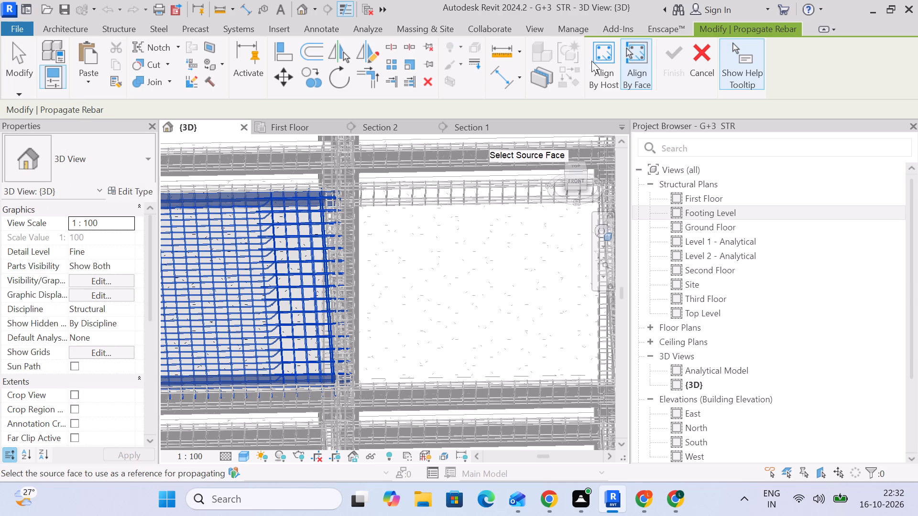
click(598, 61)
click(432, 269)
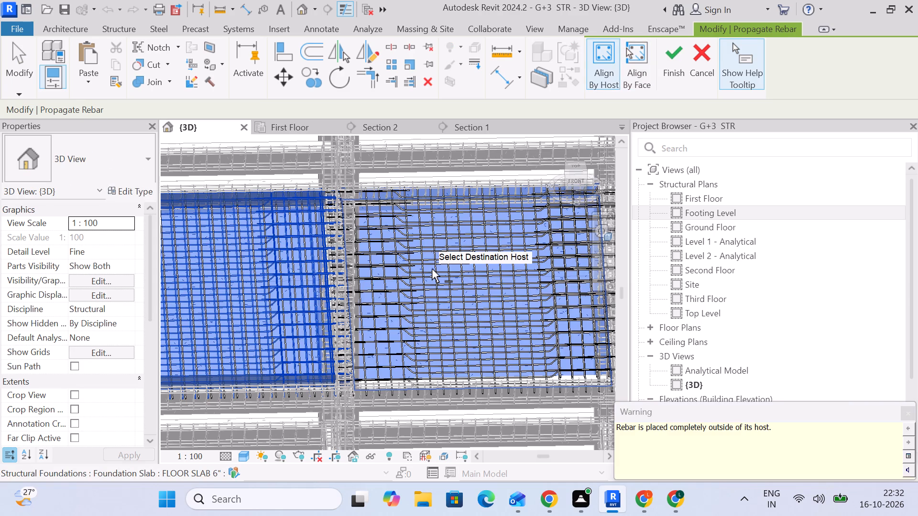
scroll(433, 269, down, 3)
middle_drag(433, 269, 351, 232)
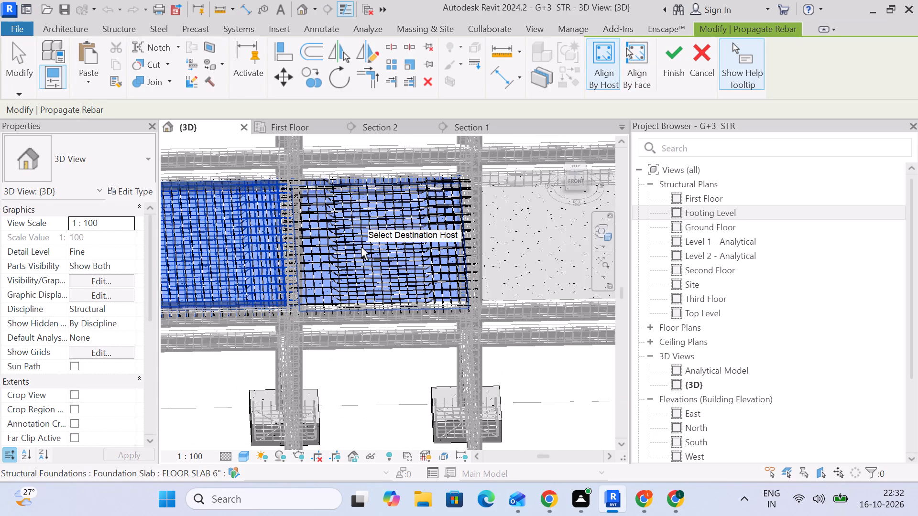
click(673, 65)
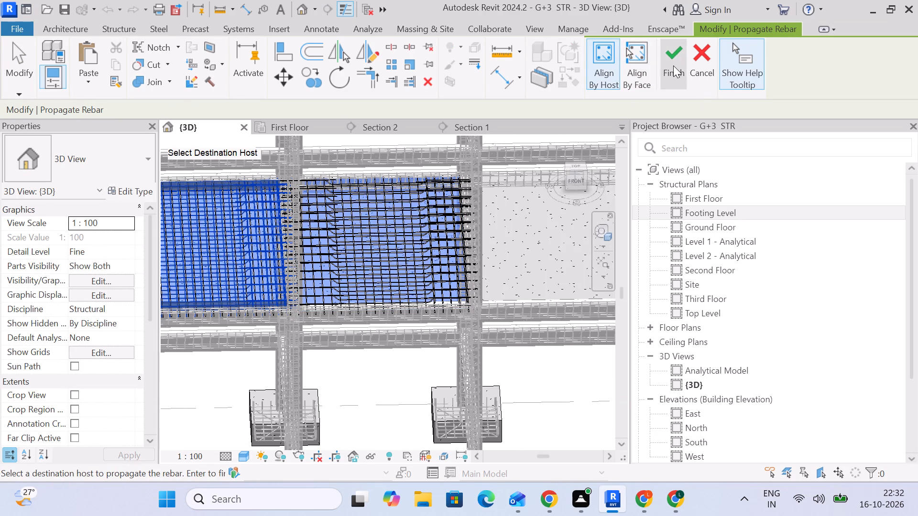
Inspect the propagated 12M cranked bar set in the 3D view and the First Floor plan.
click(400, 253)
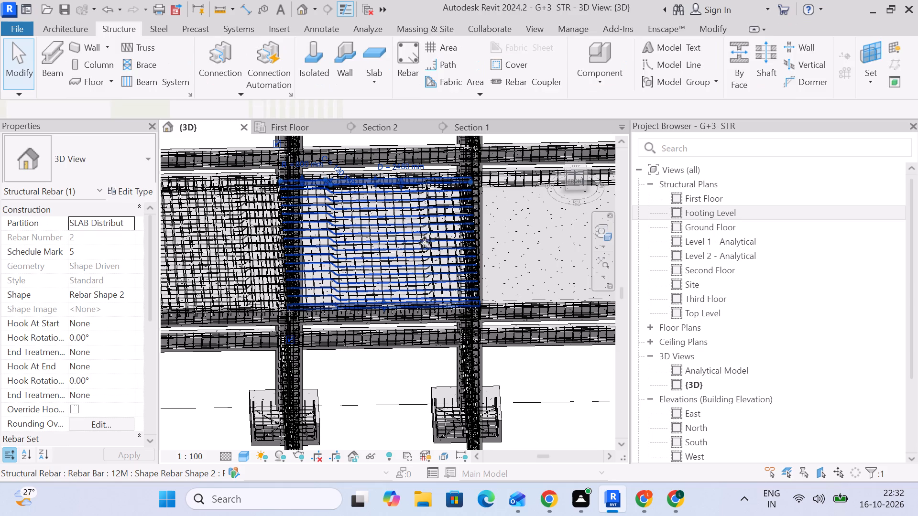
click(286, 130)
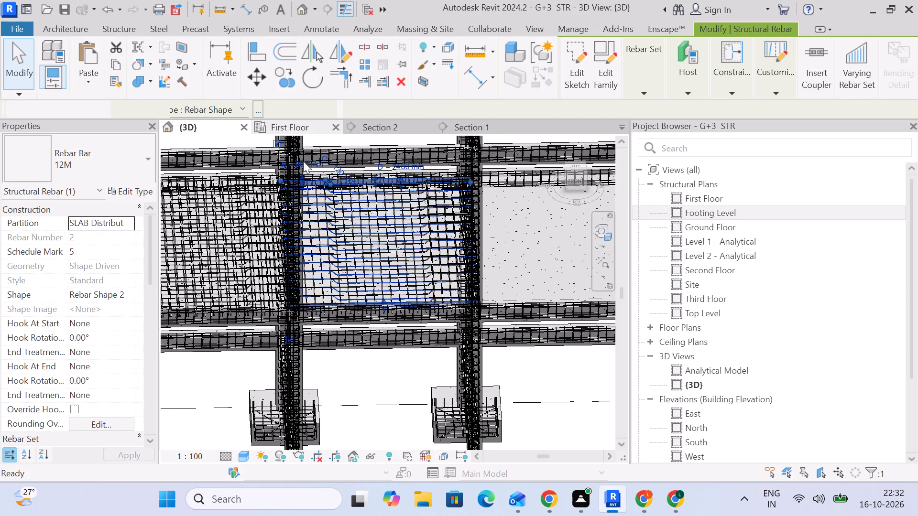
scroll(438, 271, down, 3)
middle_drag(455, 278, 318, 299)
scroll(343, 247, up, 4)
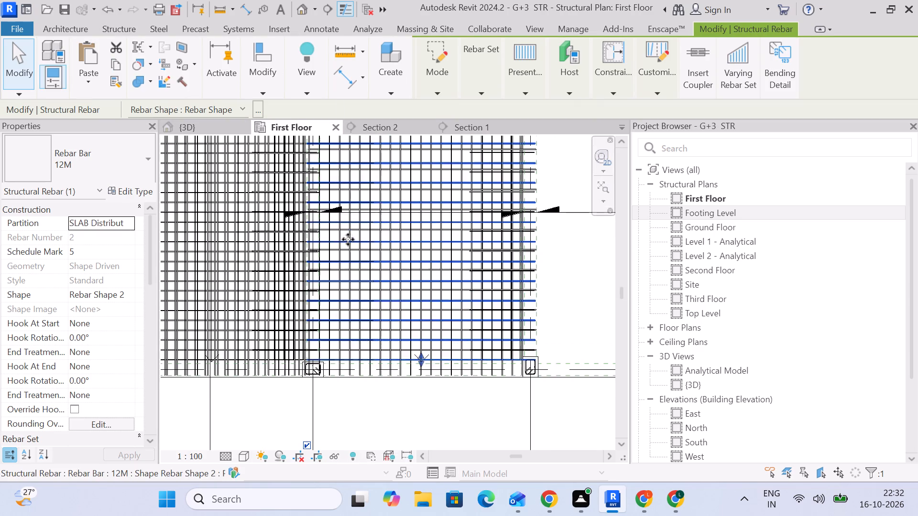
middle_drag(402, 255, 380, 321)
middle_drag(393, 339, 402, 220)
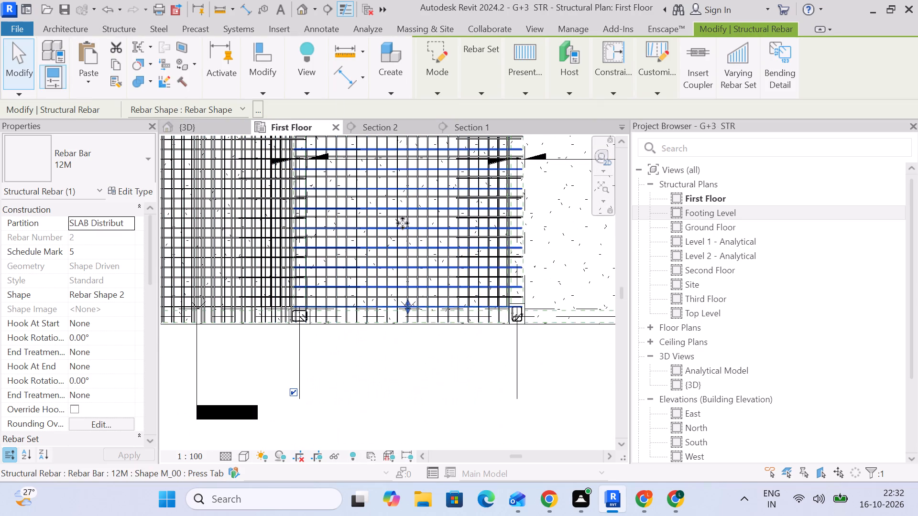
scroll(416, 361, up, 3)
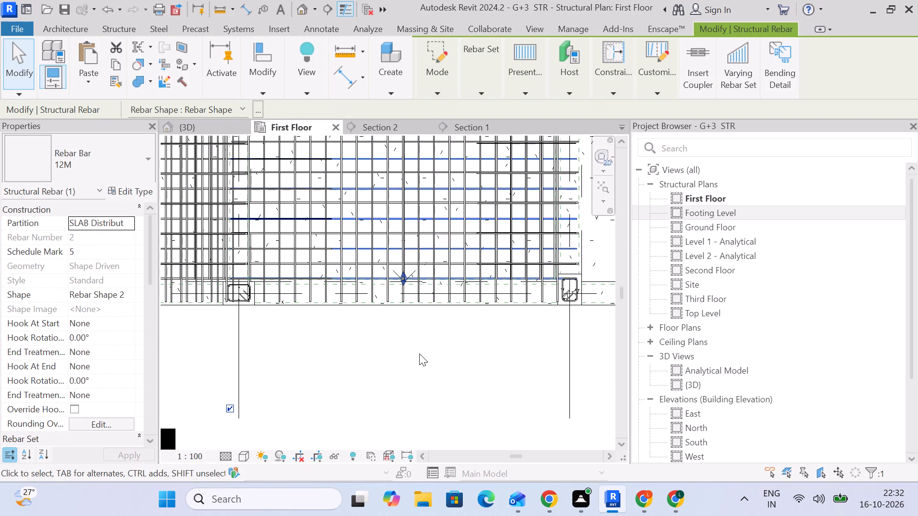
click(419, 354)
Move the Section 1 line on the First Floor plan from the first slab to the slab between grids 2 and 3.
scroll(349, 330, down, 6)
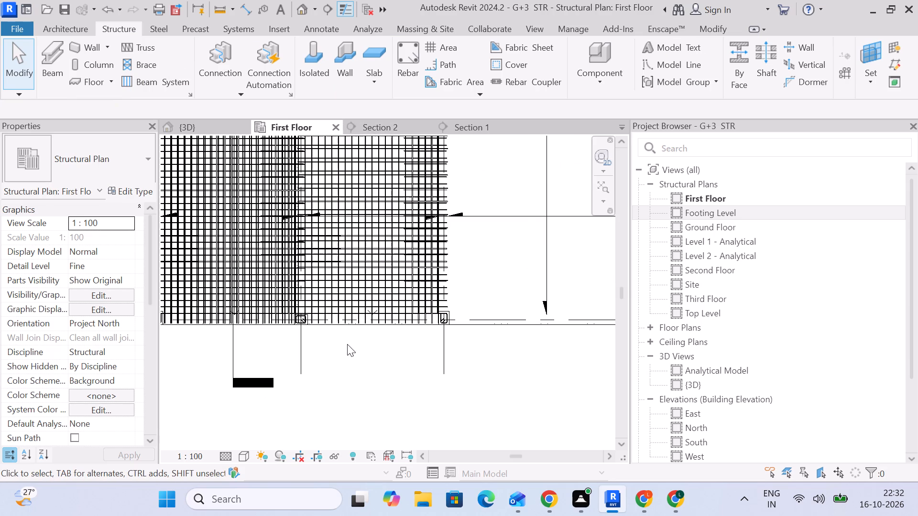
click(234, 353)
scroll(234, 353, down, 4)
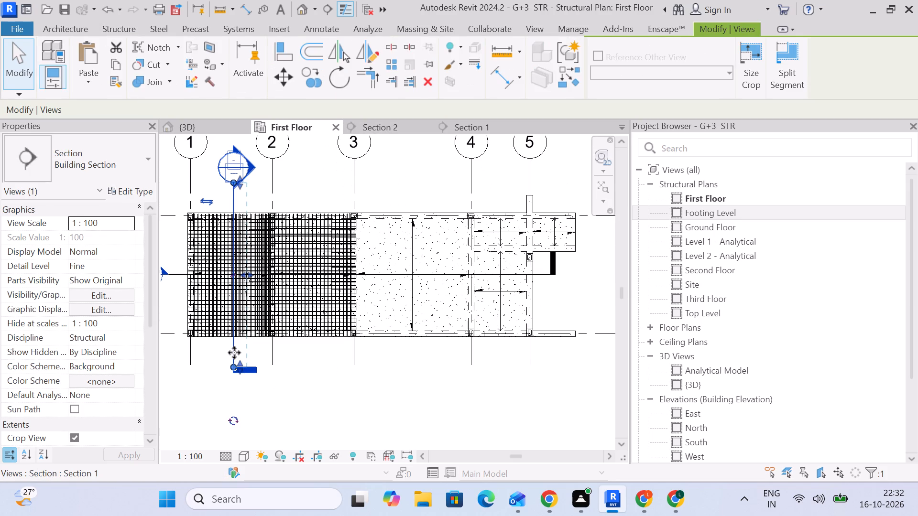
drag(234, 353, 309, 358)
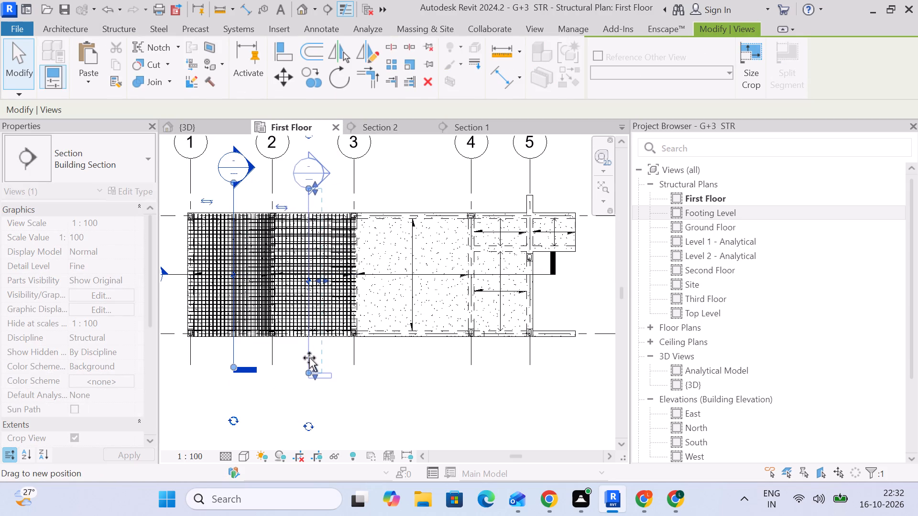
drag(309, 358, 311, 353)
click(408, 365)
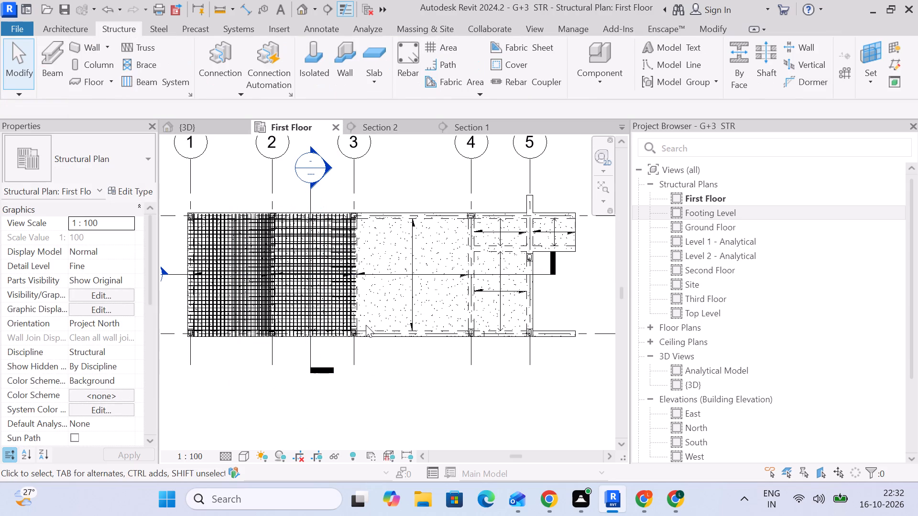
Examine the straight, cranked and extra bars of both slabs in Section 2, including the 12M distribution bars near the shared beam.
click(390, 125)
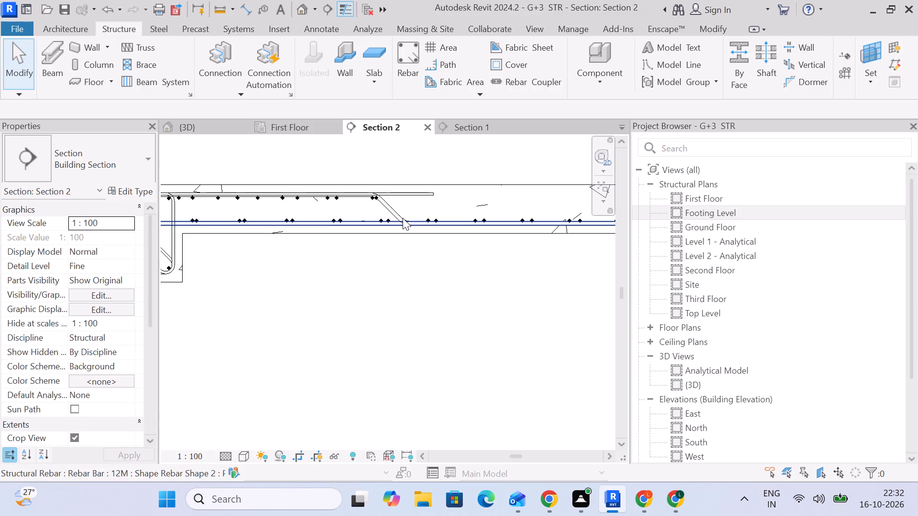
scroll(403, 218, down, 5)
middle_drag(481, 248, 364, 236)
scroll(364, 236, up, 1)
scroll(364, 236, down, 6)
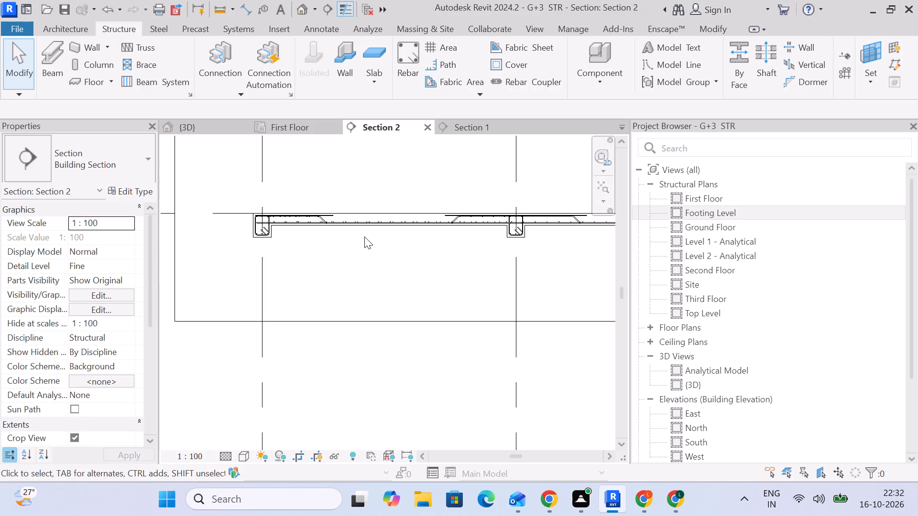
scroll(459, 243, up, 10)
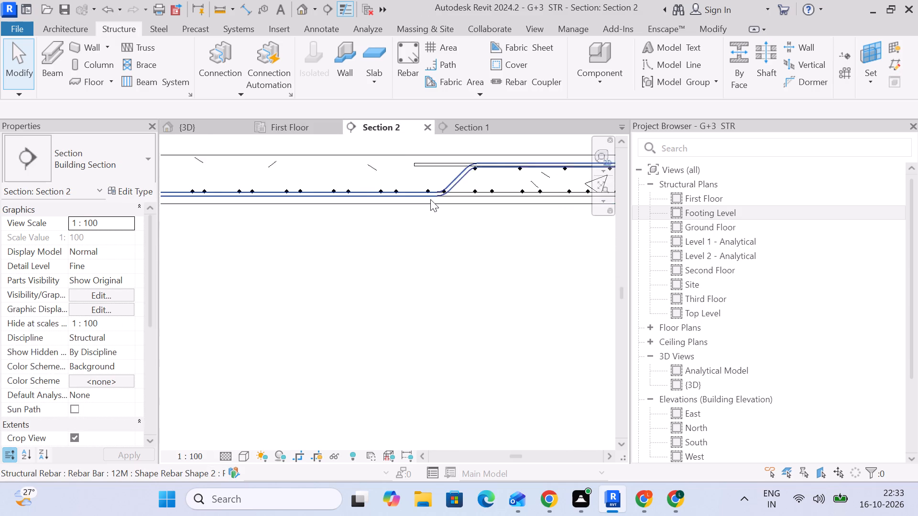
scroll(430, 199, up, 5)
click(425, 182)
scroll(446, 223, down, 14)
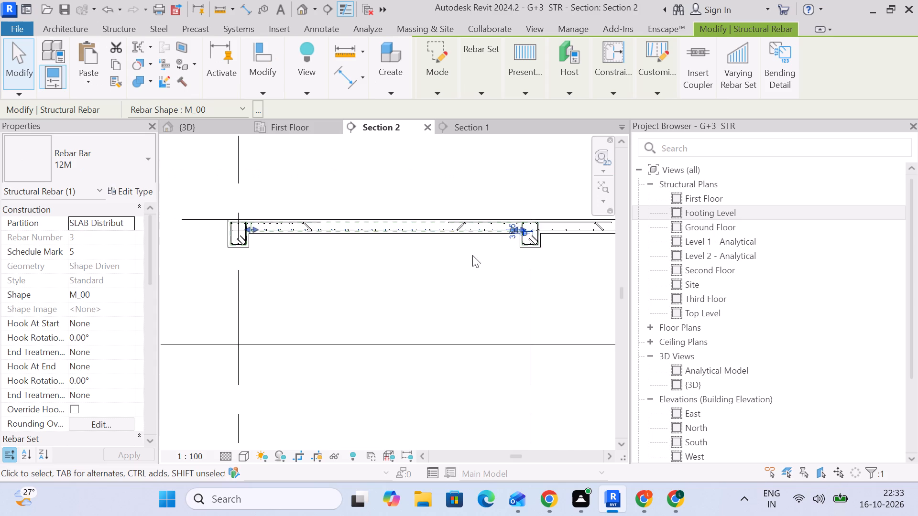
middle_drag(472, 255, 348, 248)
scroll(349, 247, down, 5)
scroll(459, 243, up, 11)
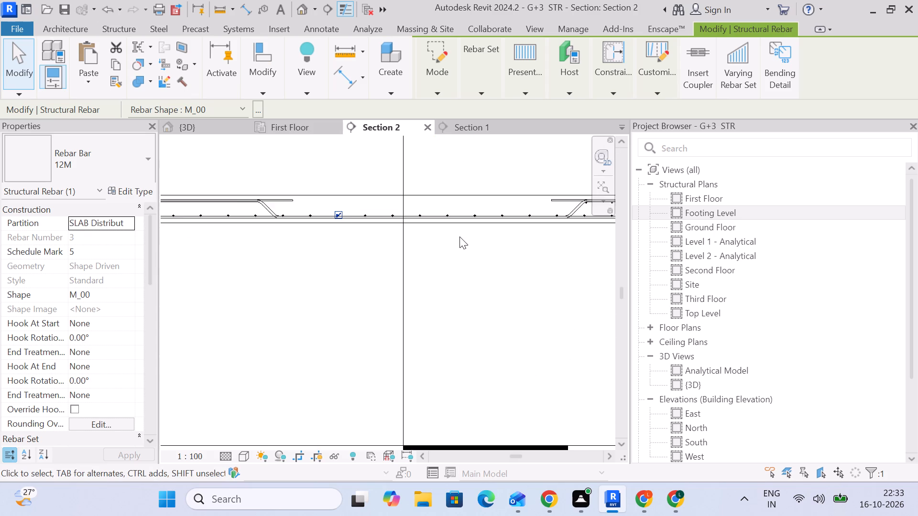
middle_drag(331, 244, 423, 246)
scroll(302, 246, up, 1)
middle_drag(301, 246, 528, 253)
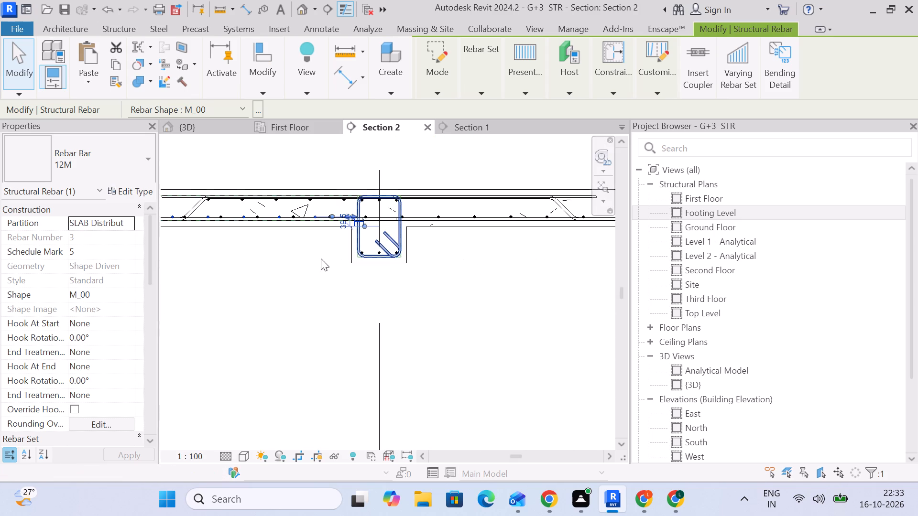
In Section 2, pull the end of the second slab's 12M distribution bar set back to the face of the shared beam at grid 2.
click(295, 250)
scroll(314, 217, up, 5)
click(346, 216)
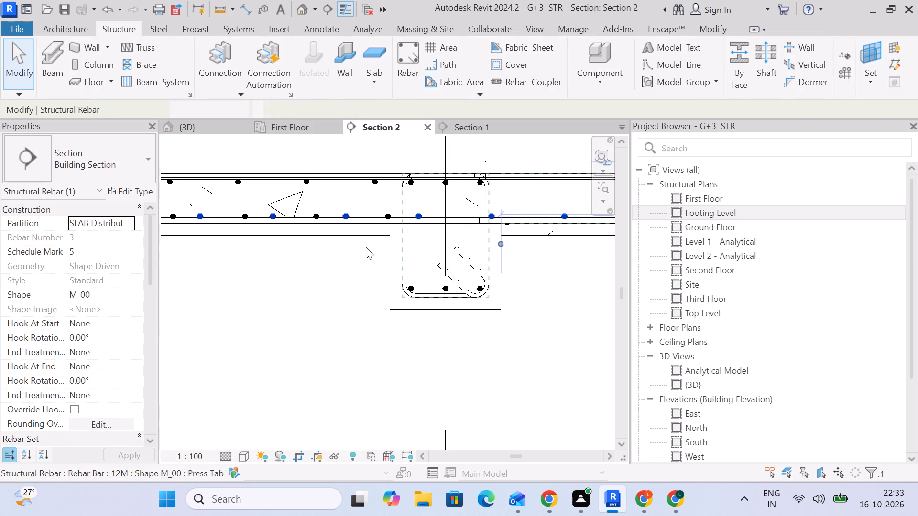
scroll(366, 248, down, 6)
scroll(366, 249, up, 1)
scroll(366, 249, down, 10)
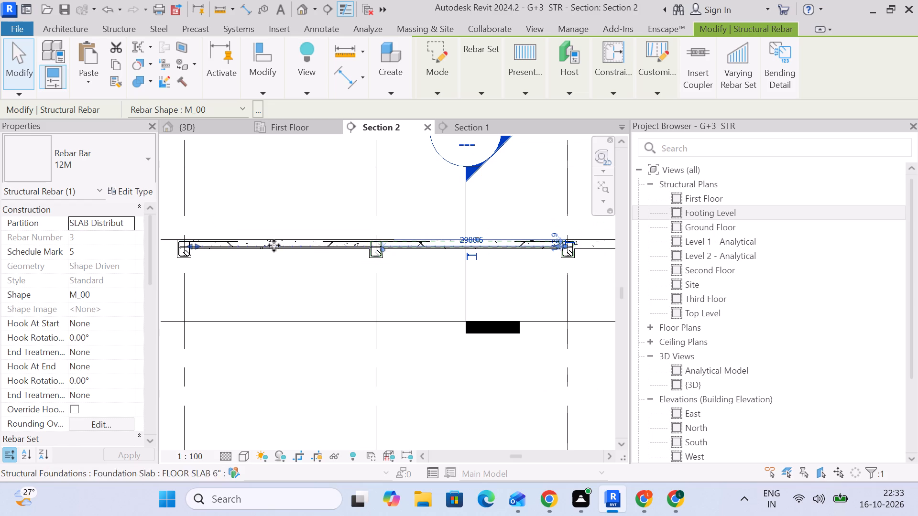
scroll(201, 249, up, 4)
drag(189, 247, 504, 246)
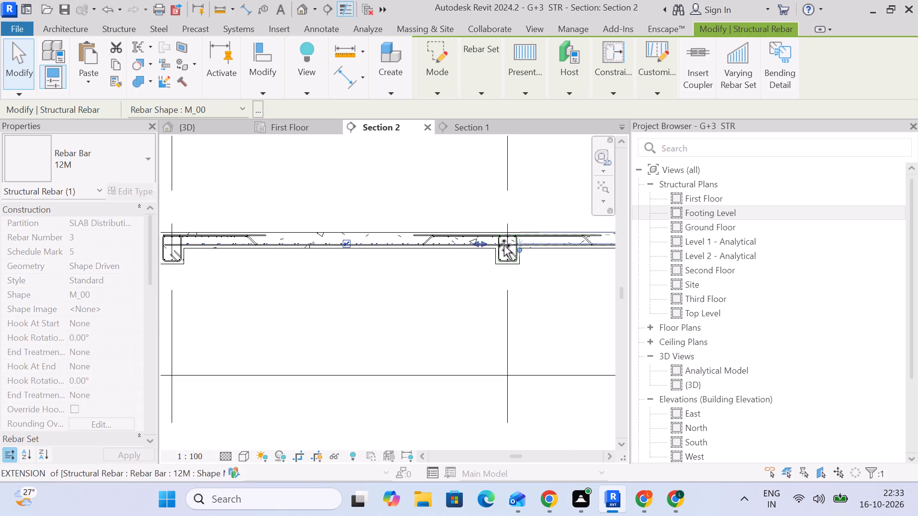
drag(504, 246, 521, 244)
middle_drag(529, 260, 379, 258)
scroll(365, 252, up, 9)
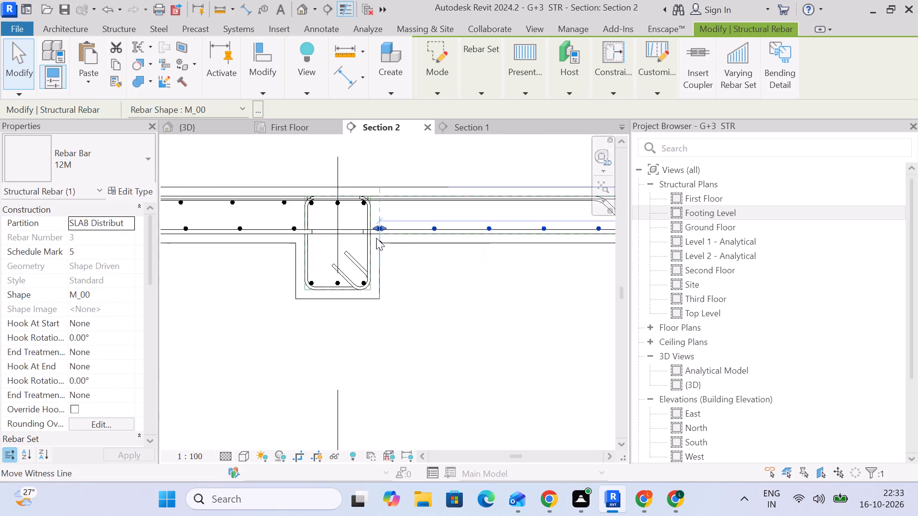
scroll(376, 238, up, 4)
drag(381, 227, 406, 226)
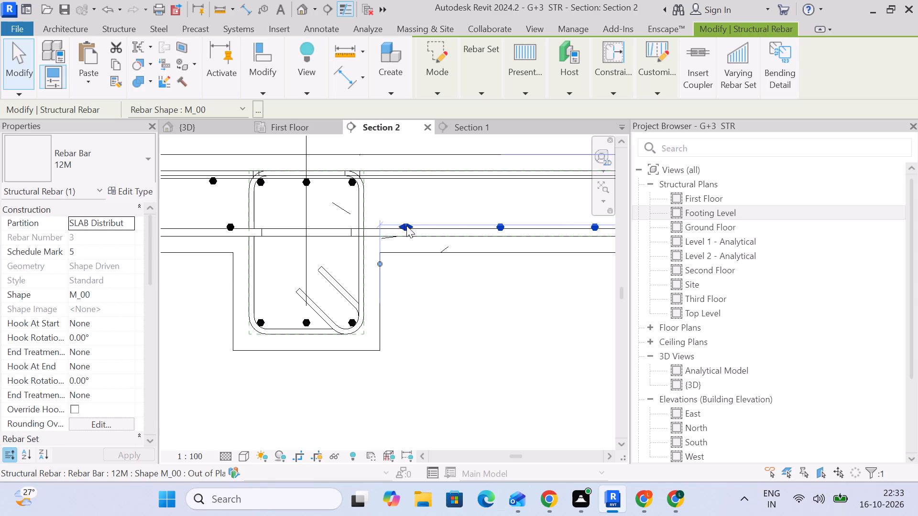
drag(406, 226, 381, 232)
scroll(383, 248, down, 5)
scroll(423, 264, down, 5)
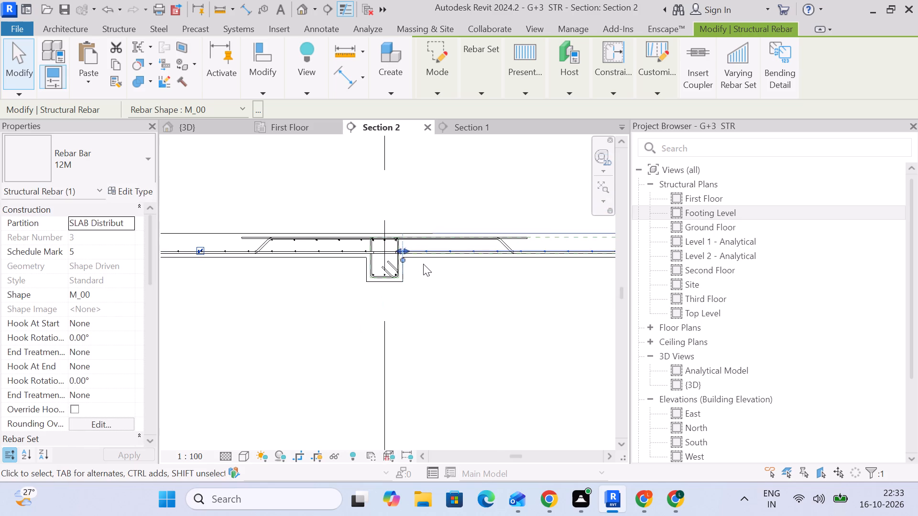
Examine the second slab's 12M distribution bars in Section 2 at the shared beam and at the far beam.
middle_drag(423, 264, 335, 228)
scroll(251, 195, up, 7)
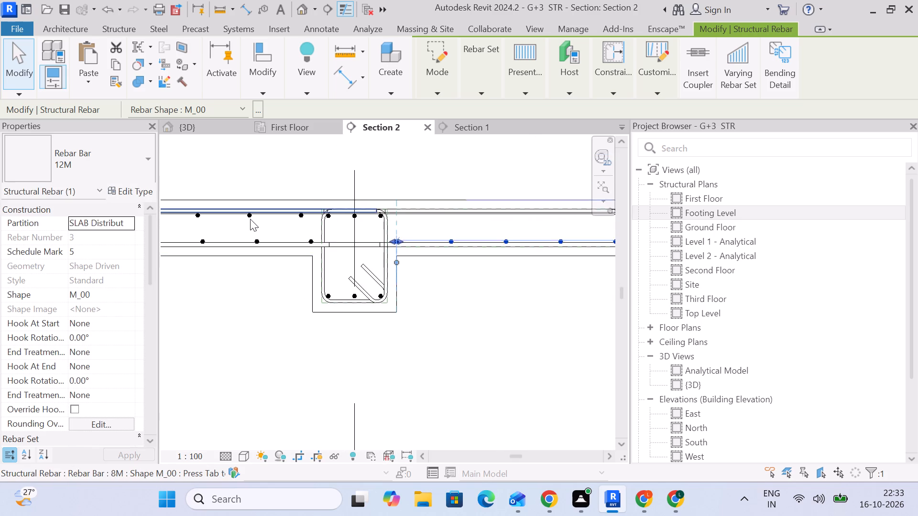
scroll(250, 219, up, 4)
scroll(250, 219, down, 6)
scroll(392, 251, down, 5)
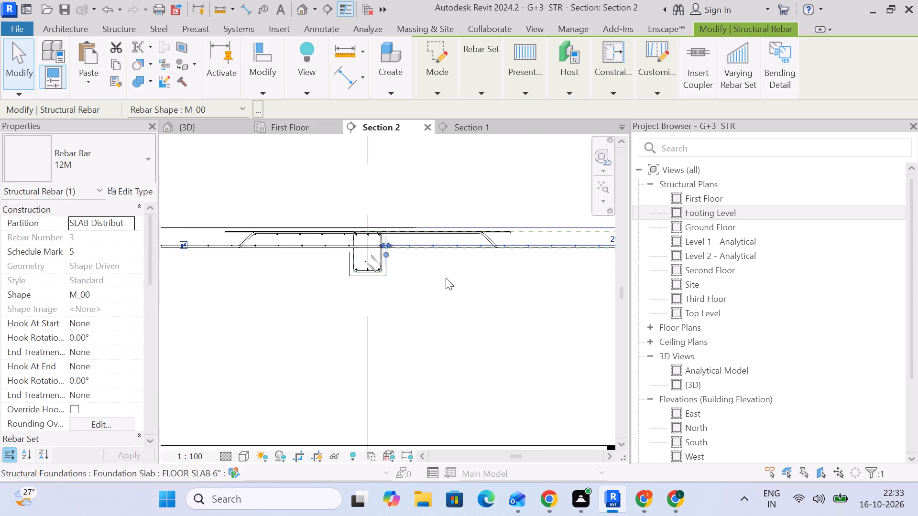
middle_drag(446, 278, 254, 236)
scroll(324, 250, down, 5)
scroll(426, 233, down, 1)
scroll(426, 233, up, 11)
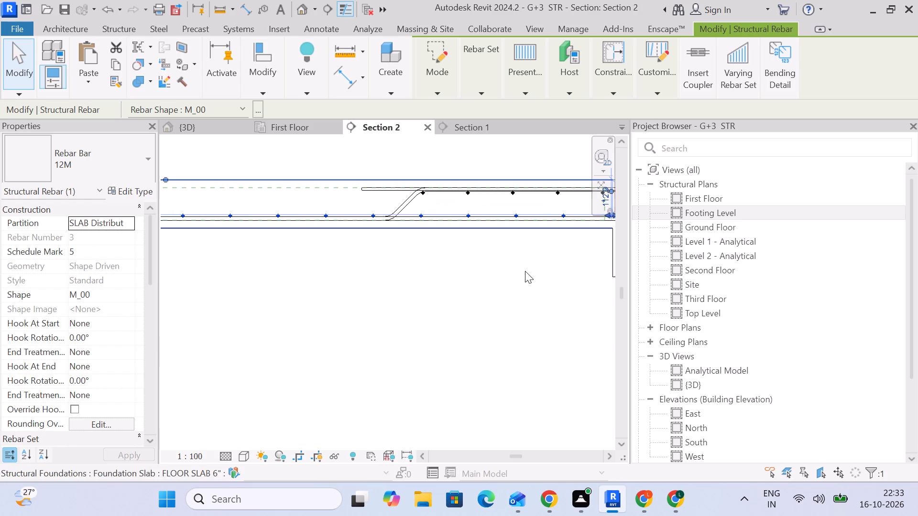
scroll(546, 283, up, 1)
middle_drag(546, 283, 412, 293)
scroll(502, 218, up, 4)
click(395, 301)
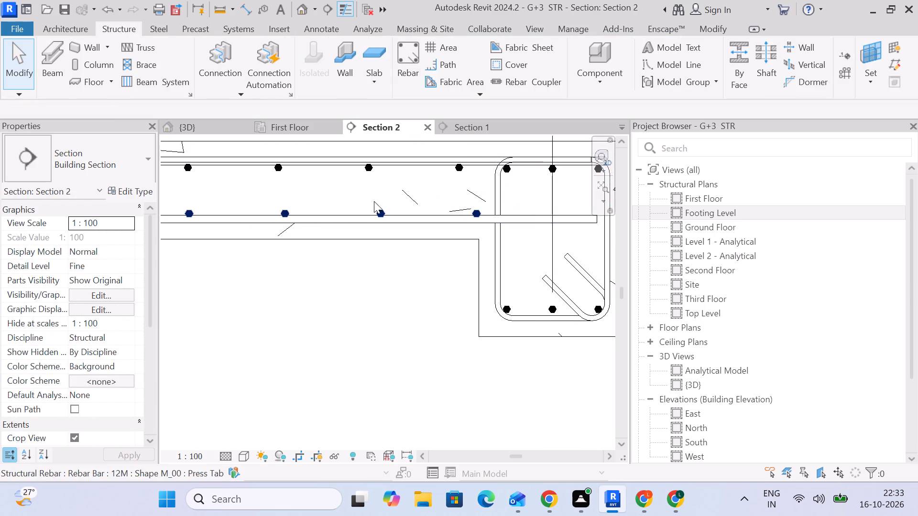
Examine the top distribution bars, 8M extra bar and bottom bars across both slabs in Section 2.
click(374, 167)
scroll(380, 198, down, 5)
middle_drag(339, 233, 462, 226)
scroll(424, 248, down, 6)
middle_drag(317, 296, 529, 236)
click(390, 203)
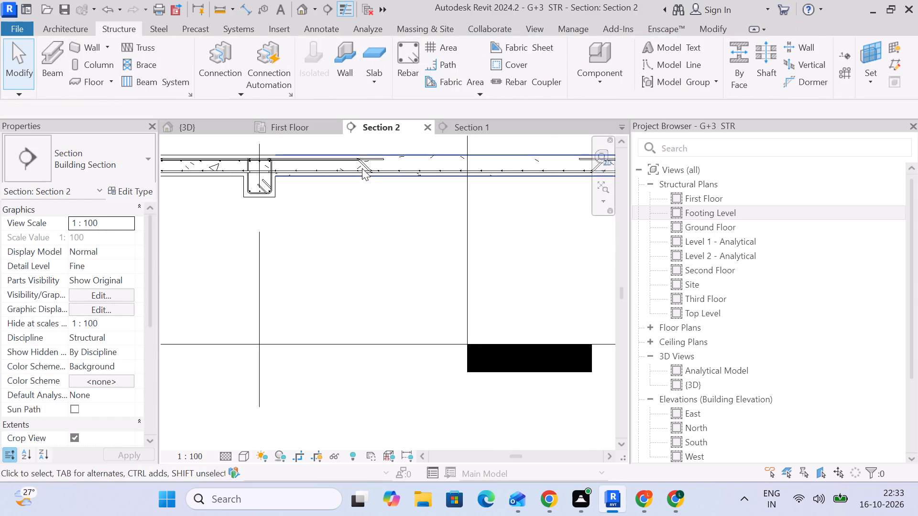
click(369, 160)
scroll(237, 154, up, 8)
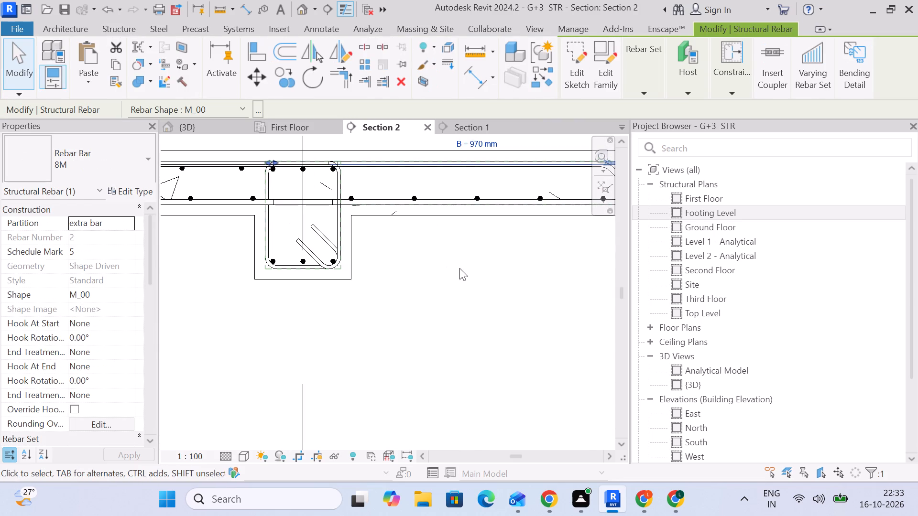
click(460, 268)
click(370, 198)
click(400, 252)
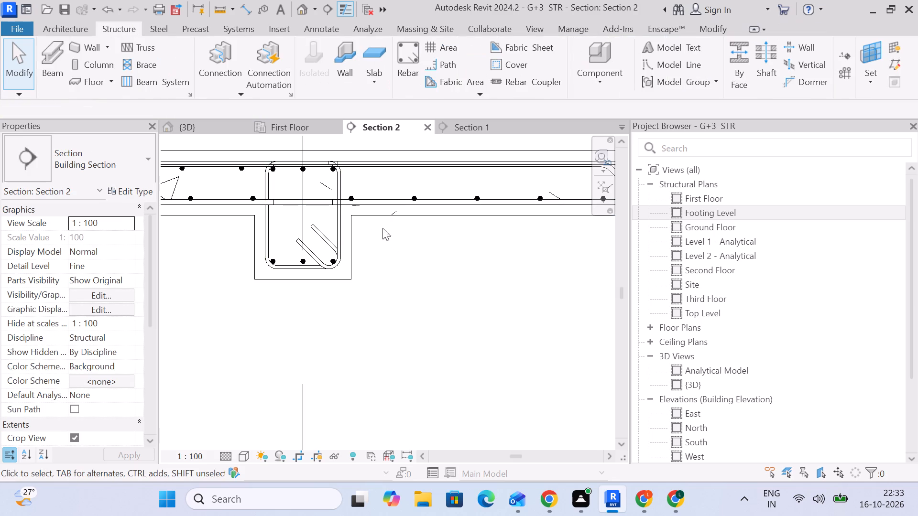
scroll(382, 261, down, 3)
middle_drag(418, 266, 327, 272)
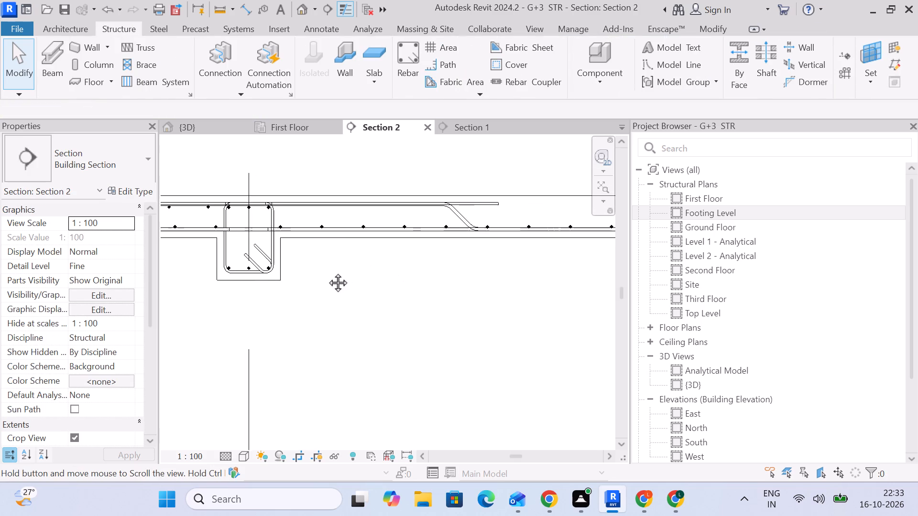
middle_drag(327, 272, 326, 272)
scroll(459, 220, down, 5)
scroll(515, 287, down, 5)
middle_drag(496, 288, 428, 288)
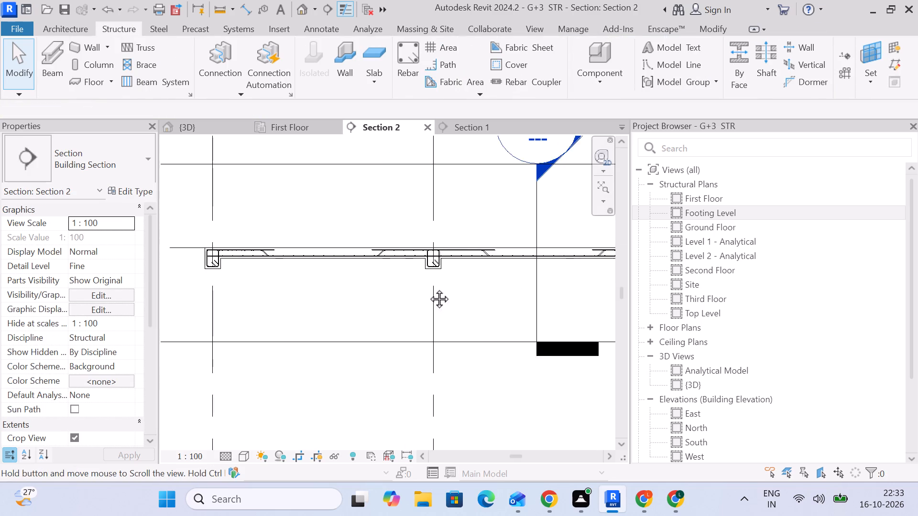
middle_drag(428, 288, 249, 288)
scroll(318, 276, up, 3)
middle_drag(319, 276, 375, 267)
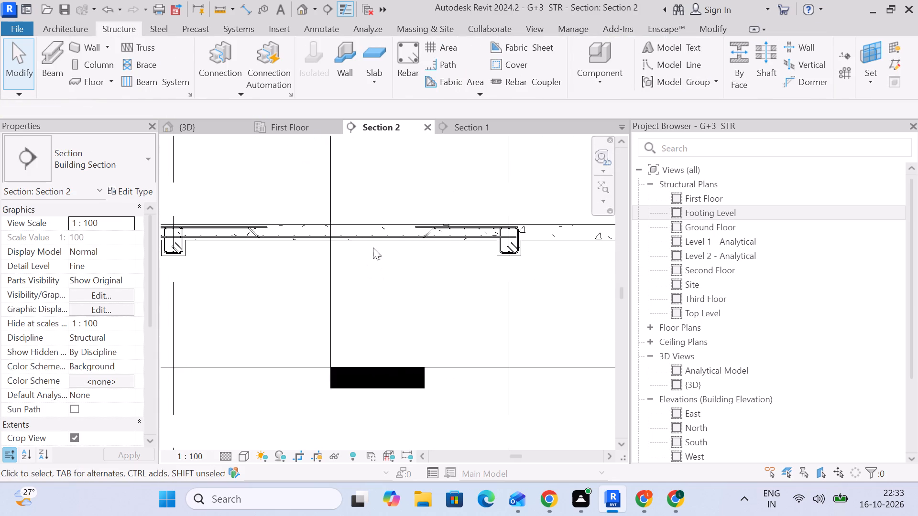
scroll(371, 243, down, 3)
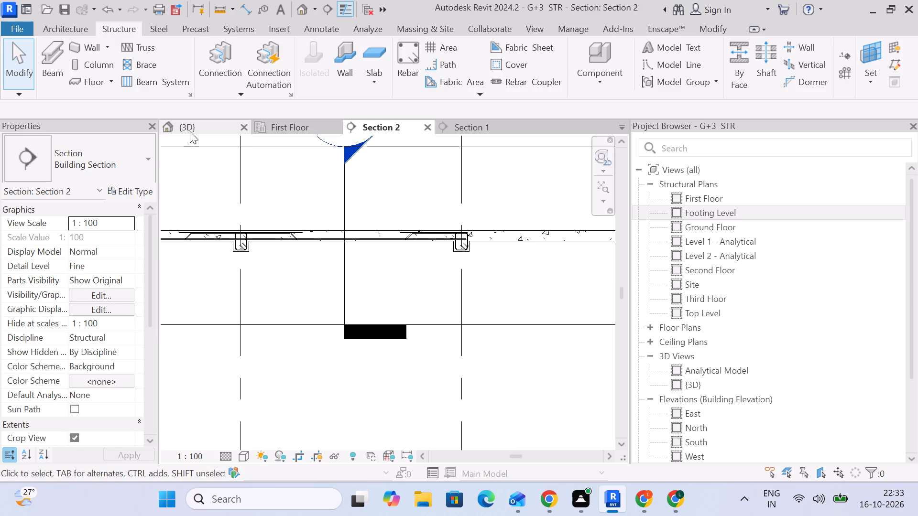
Examine the cranked and distribution bars of the slab between grids 2 and 3 in the 3D view.
click(189, 131)
scroll(313, 260, down, 3)
scroll(346, 267, up, 2)
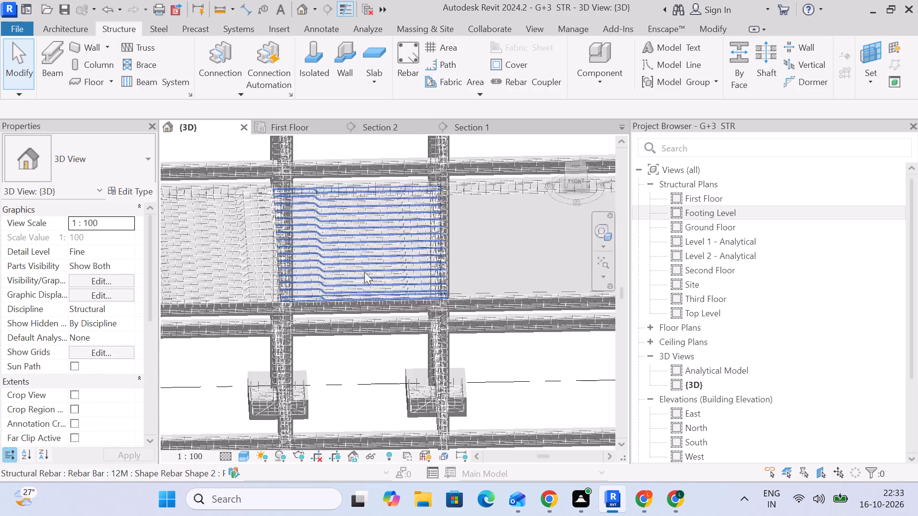
shift+middle_drag(375, 275, 339, 237)
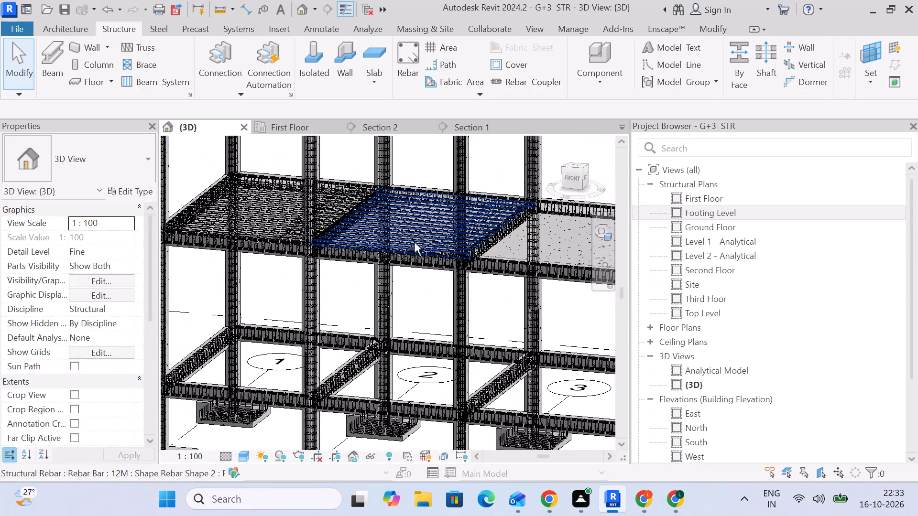
shift+middle_drag(415, 247, 431, 249)
scroll(432, 248, up, 1)
shift+middle_drag(417, 247, 402, 256)
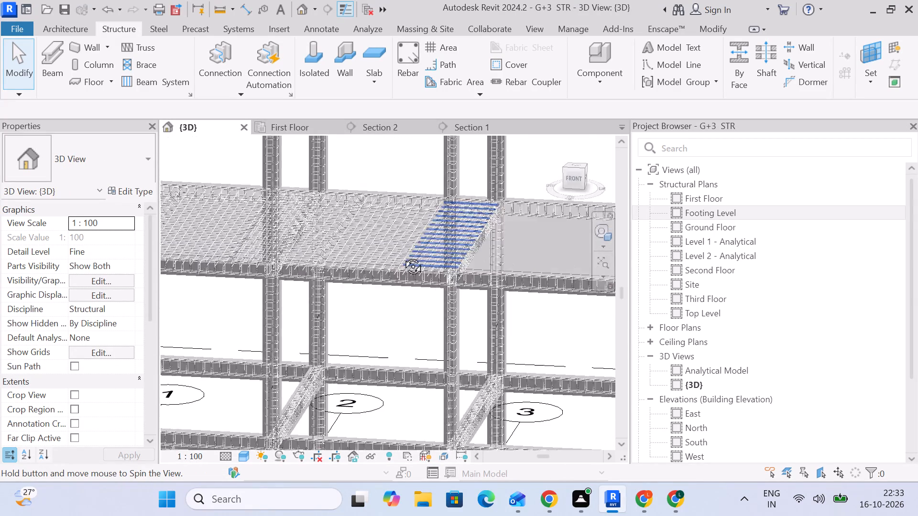
shift+middle_drag(402, 256, 400, 259)
scroll(403, 195, up, 4)
scroll(442, 244, up, 3)
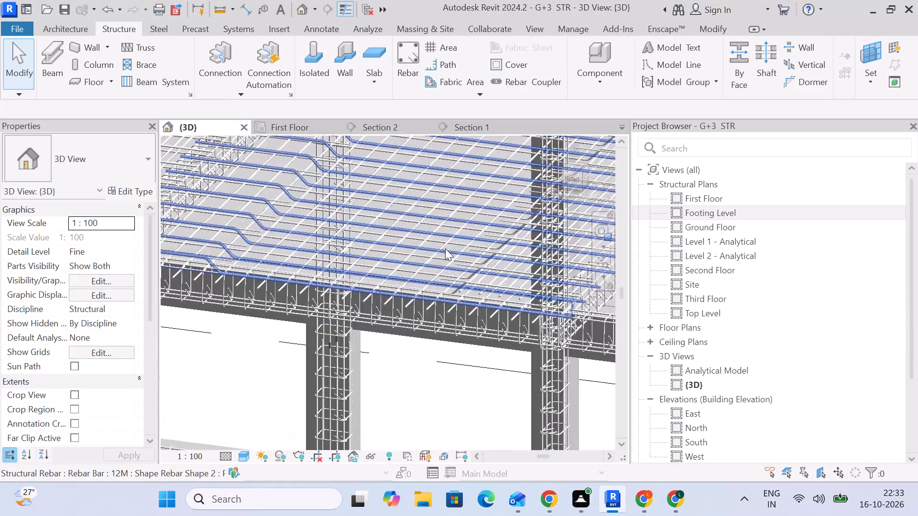
middle_drag(392, 227, 410, 340)
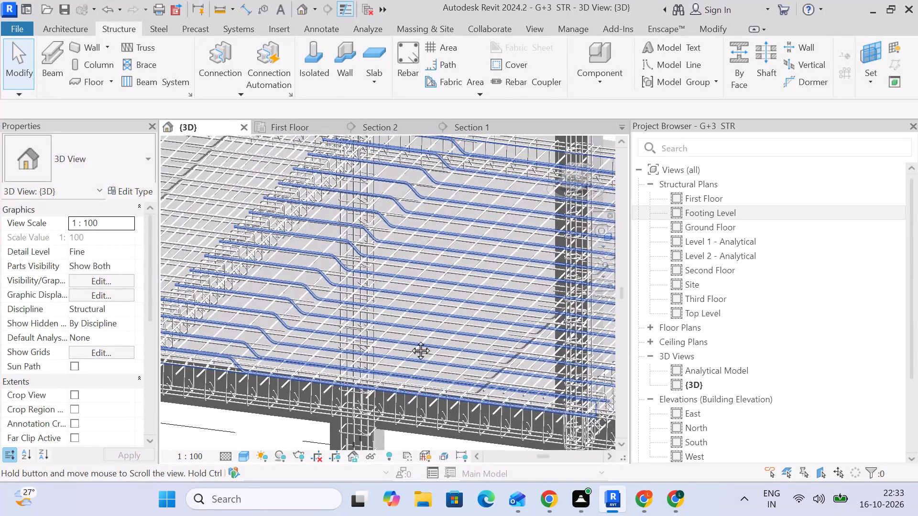
middle_drag(410, 340, 399, 351)
scroll(450, 262, up, 3)
middle_drag(450, 260, 352, 343)
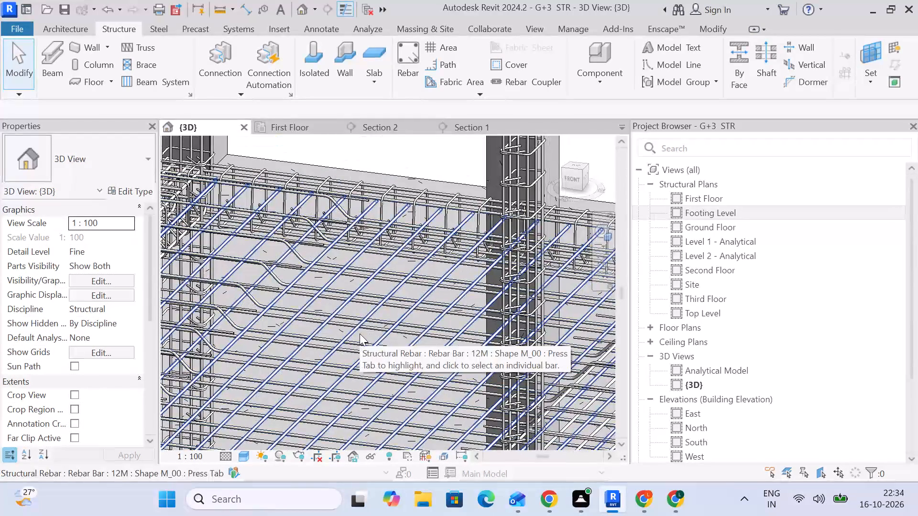
scroll(360, 333, down, 4)
middle_drag(360, 333, 329, 280)
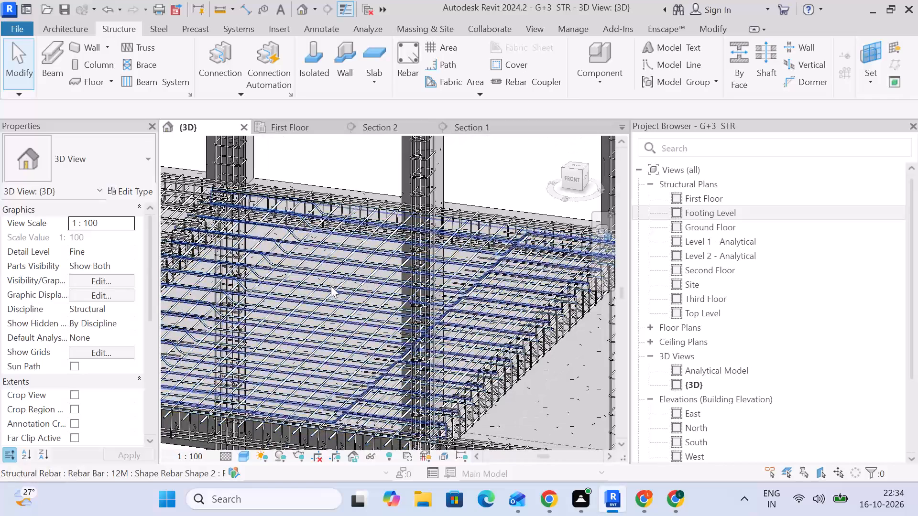
click(325, 245)
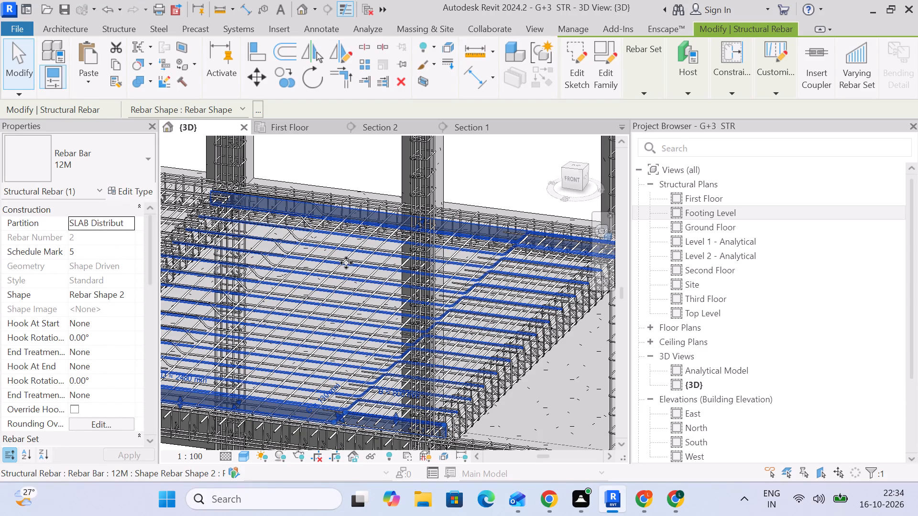
key(Escape)
scroll(330, 241, up, 5)
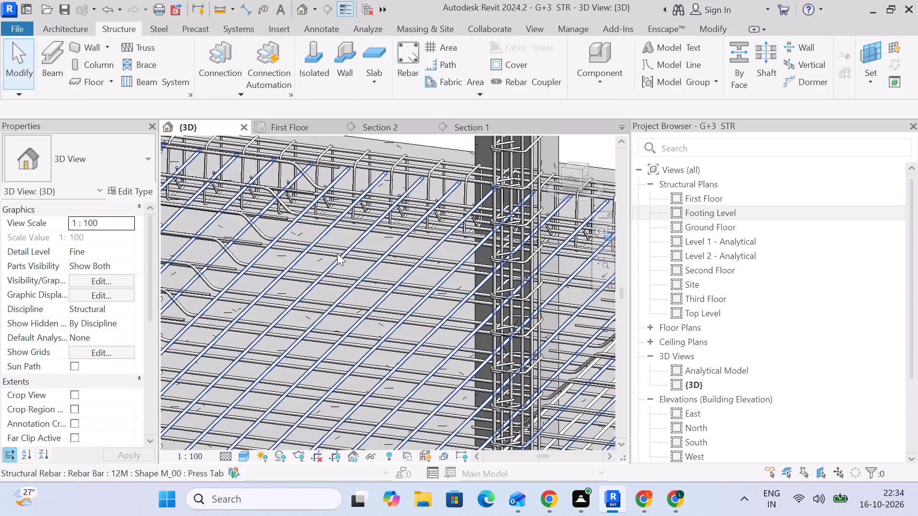
Select the second slab's 12M straight distribution bars in 3D and review their extent on the First Floor plan.
click(338, 254)
click(305, 128)
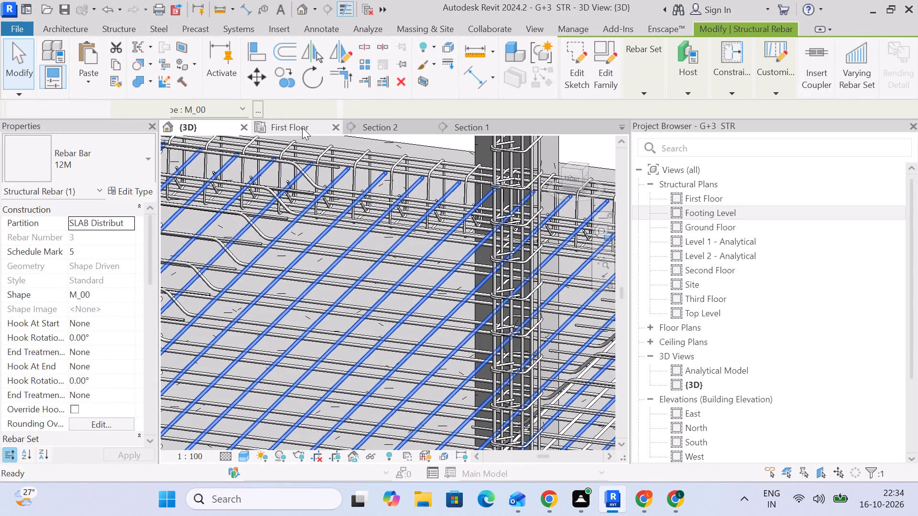
scroll(336, 231, up, 5)
scroll(342, 227, down, 4)
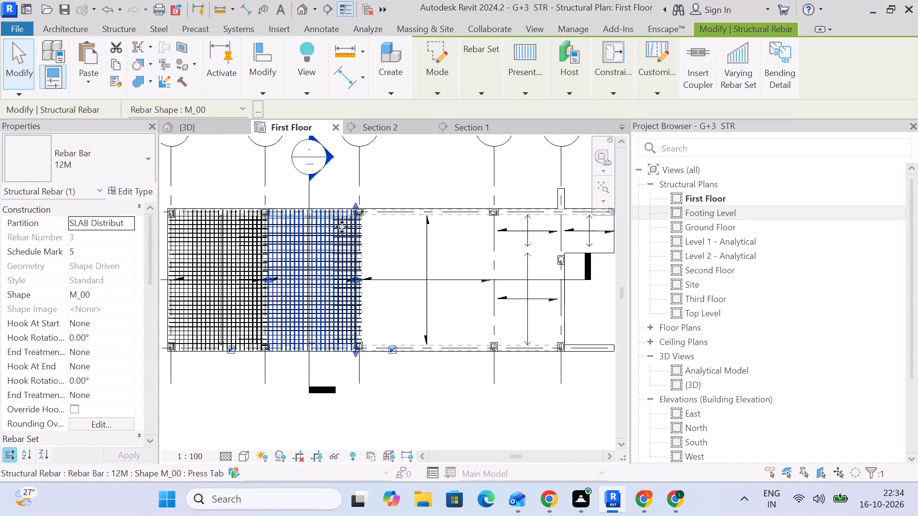
scroll(342, 227, down, 4)
click(387, 339)
scroll(346, 261, up, 3)
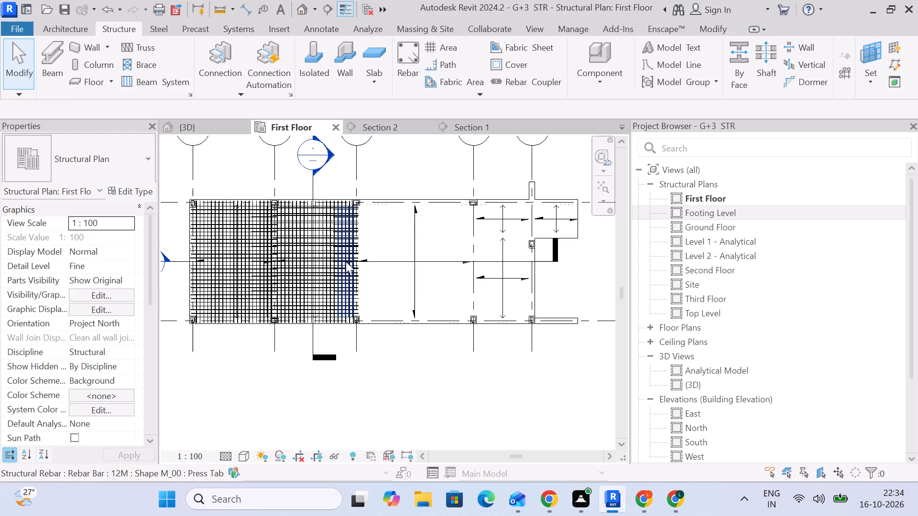
scroll(397, 350, up, 1)
middle_drag(397, 350, 389, 344)
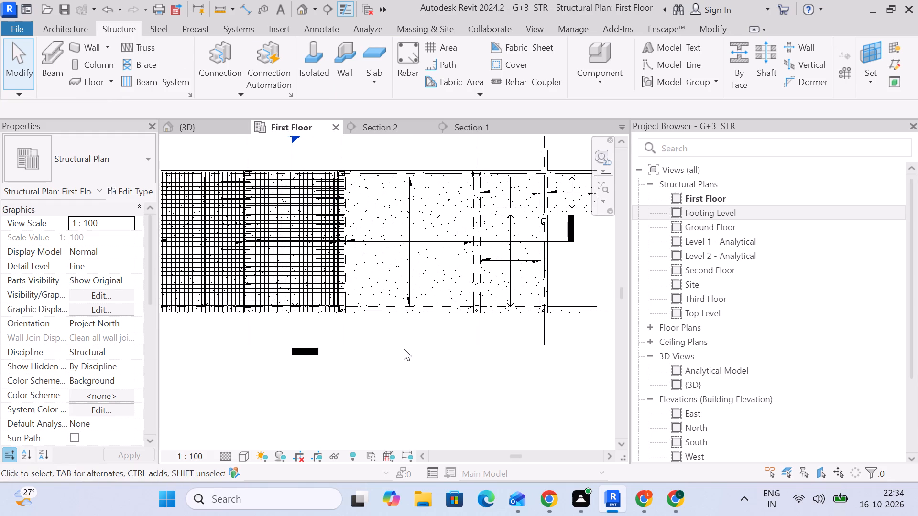
middle_drag(404, 348, 374, 345)
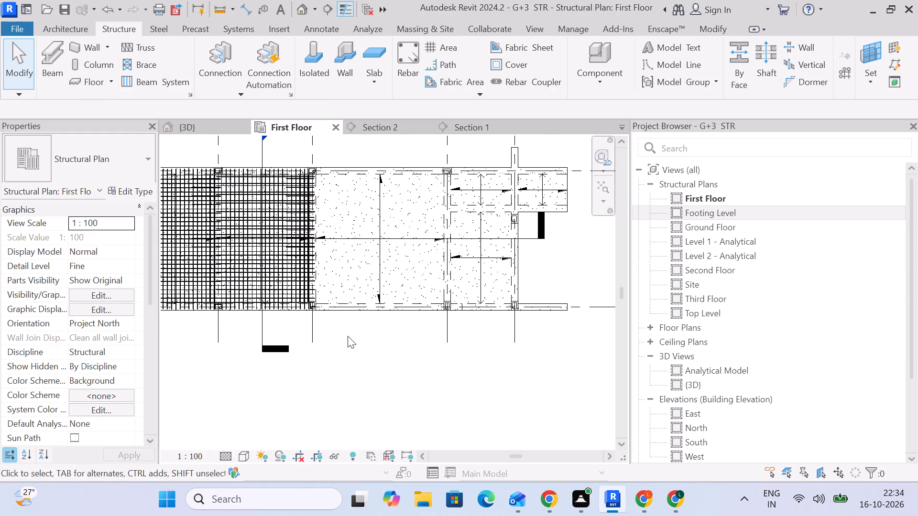
scroll(266, 279, down, 4)
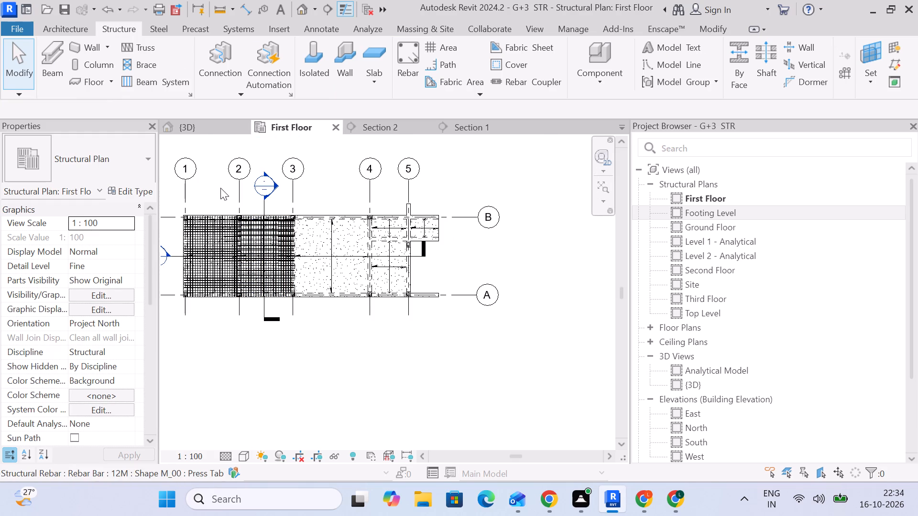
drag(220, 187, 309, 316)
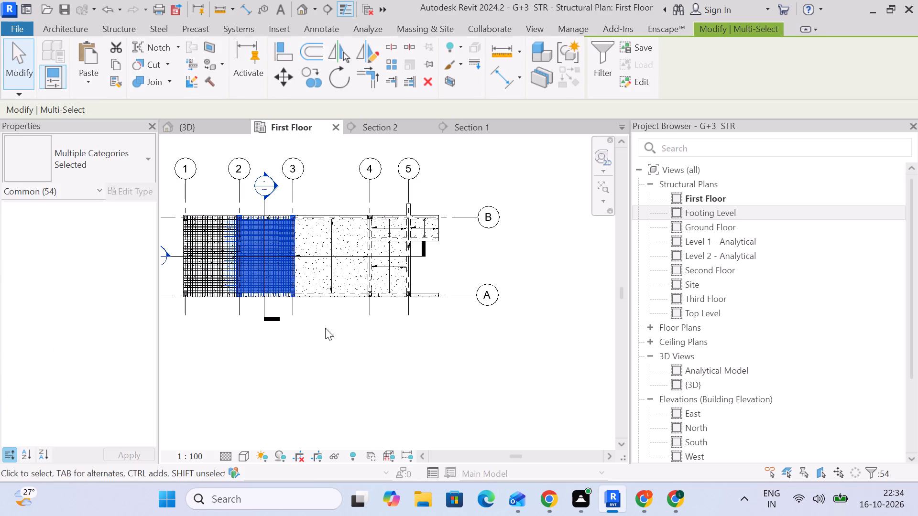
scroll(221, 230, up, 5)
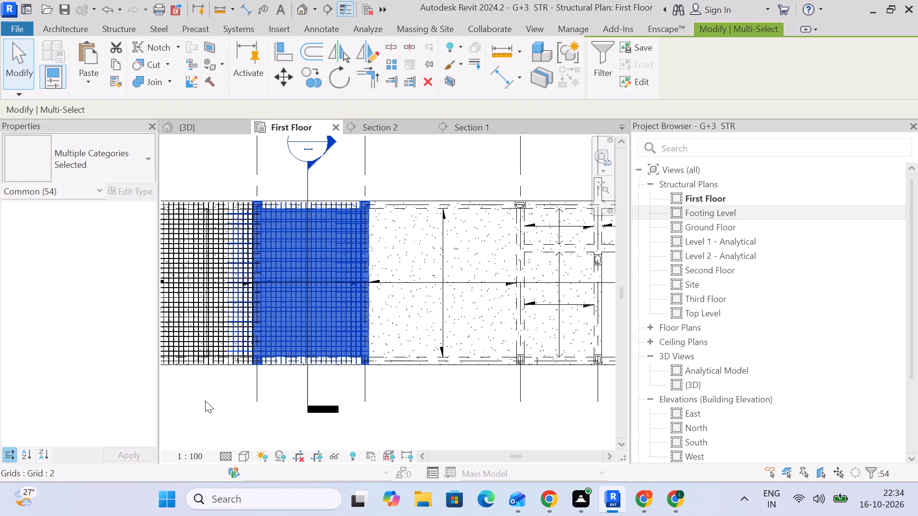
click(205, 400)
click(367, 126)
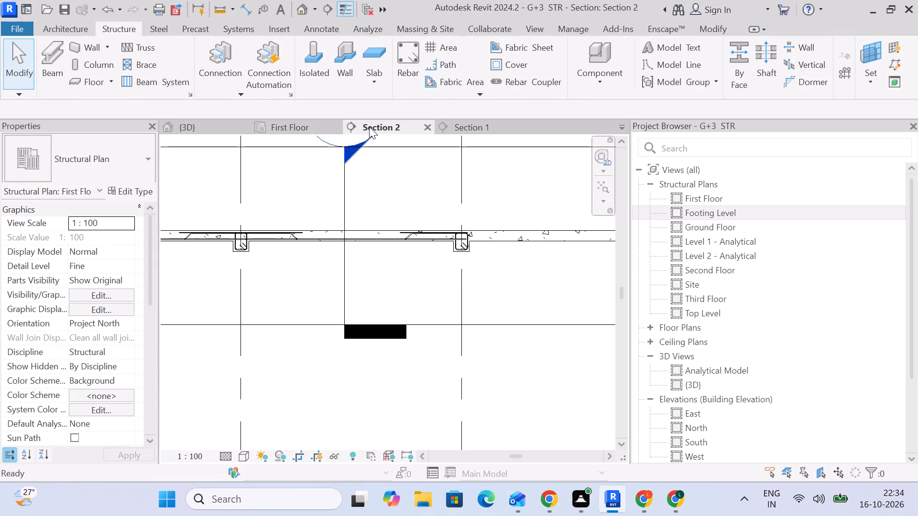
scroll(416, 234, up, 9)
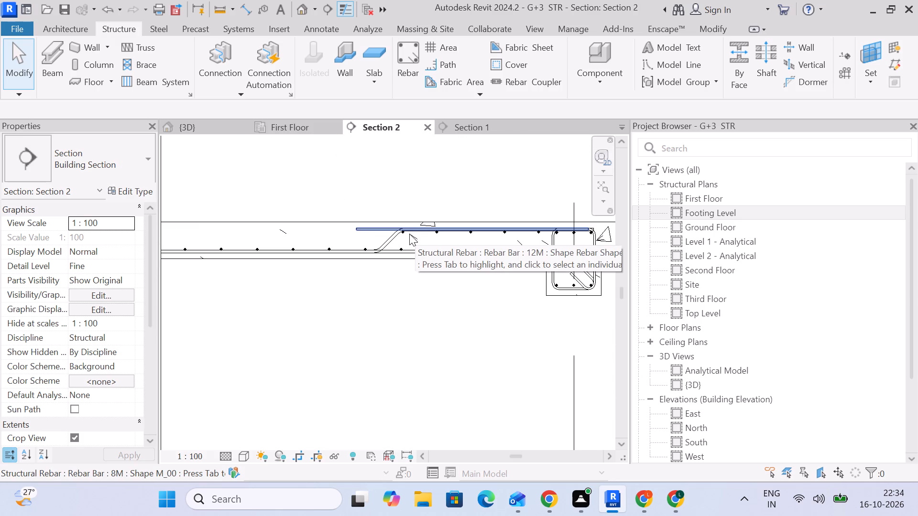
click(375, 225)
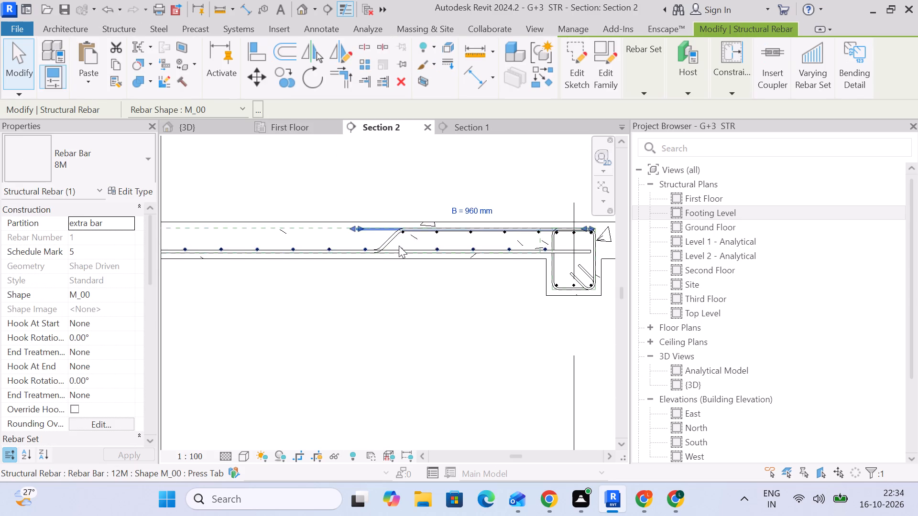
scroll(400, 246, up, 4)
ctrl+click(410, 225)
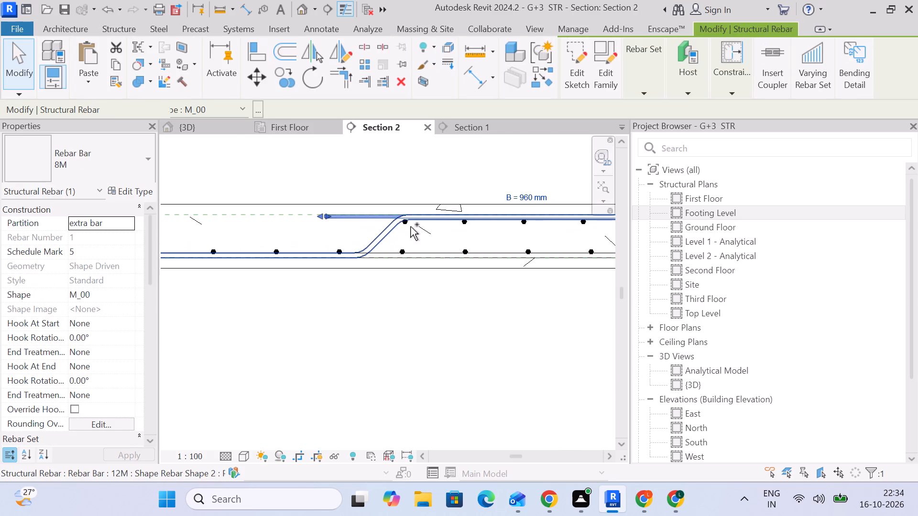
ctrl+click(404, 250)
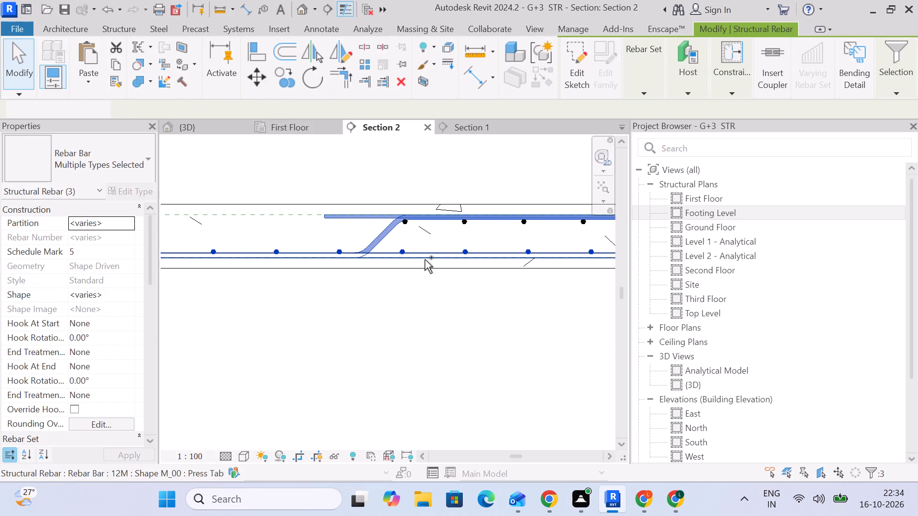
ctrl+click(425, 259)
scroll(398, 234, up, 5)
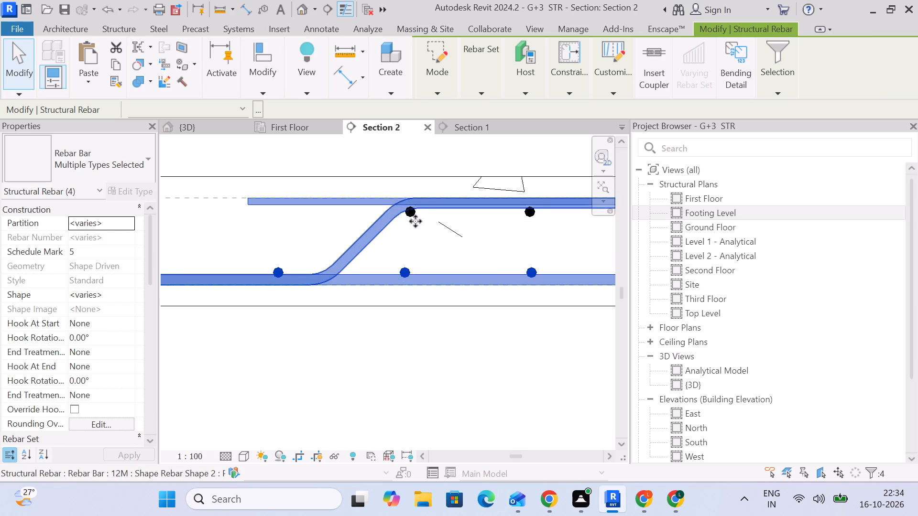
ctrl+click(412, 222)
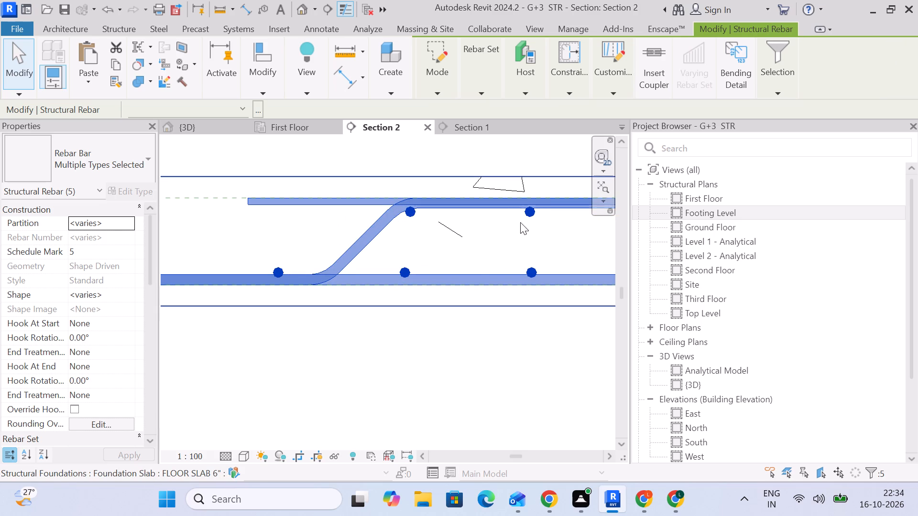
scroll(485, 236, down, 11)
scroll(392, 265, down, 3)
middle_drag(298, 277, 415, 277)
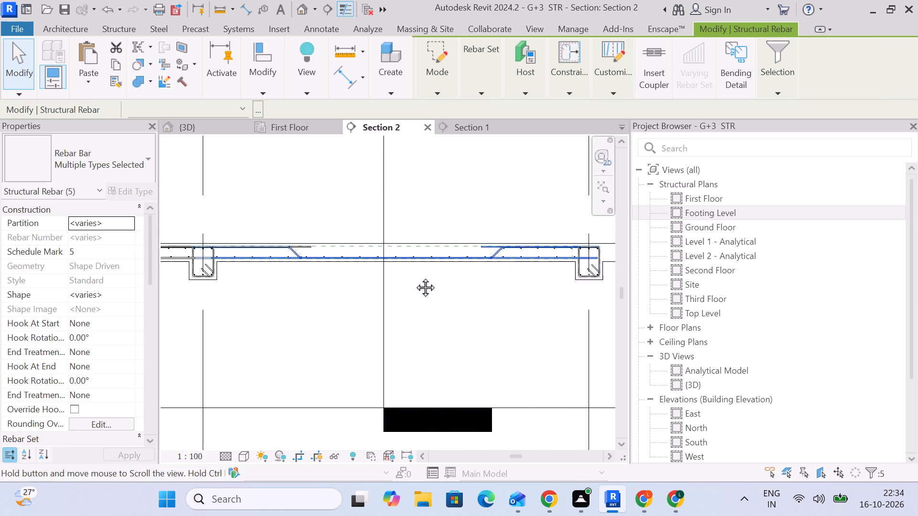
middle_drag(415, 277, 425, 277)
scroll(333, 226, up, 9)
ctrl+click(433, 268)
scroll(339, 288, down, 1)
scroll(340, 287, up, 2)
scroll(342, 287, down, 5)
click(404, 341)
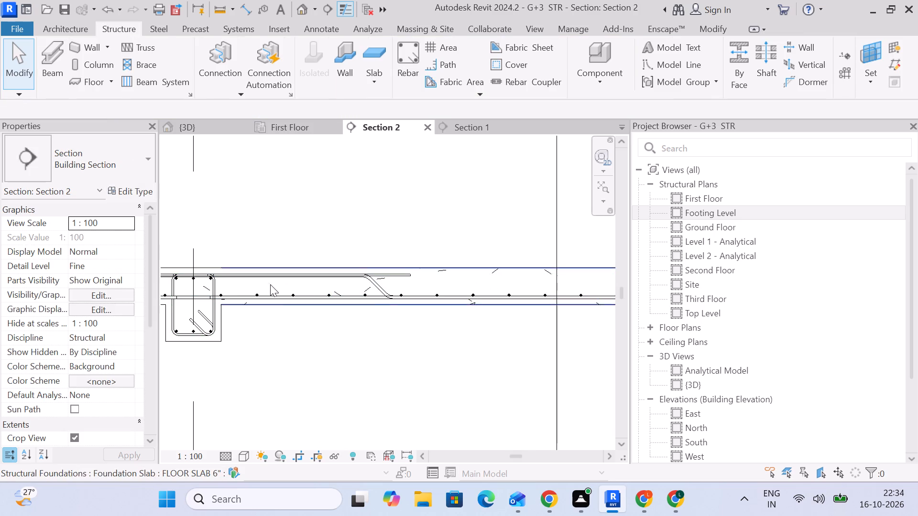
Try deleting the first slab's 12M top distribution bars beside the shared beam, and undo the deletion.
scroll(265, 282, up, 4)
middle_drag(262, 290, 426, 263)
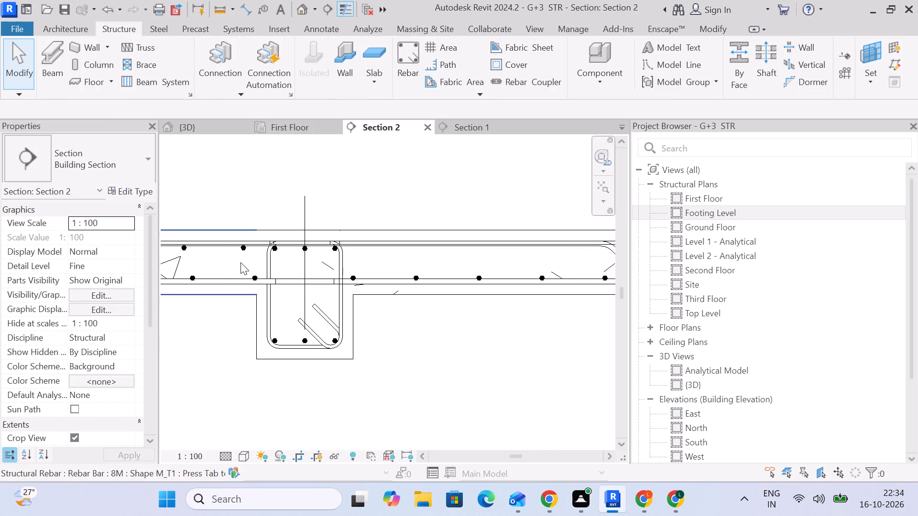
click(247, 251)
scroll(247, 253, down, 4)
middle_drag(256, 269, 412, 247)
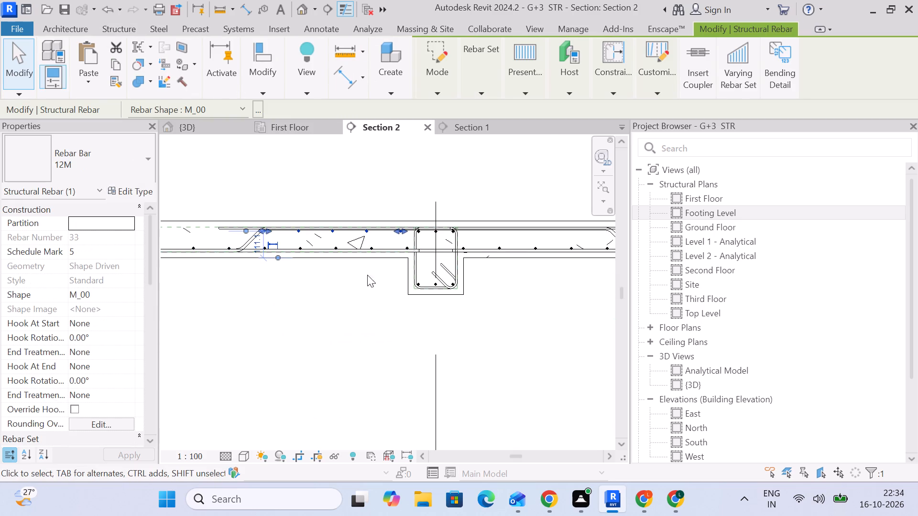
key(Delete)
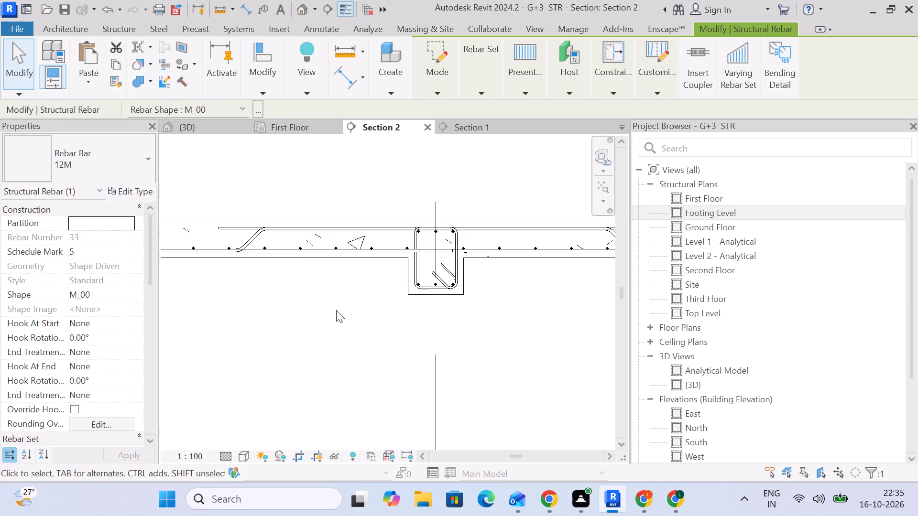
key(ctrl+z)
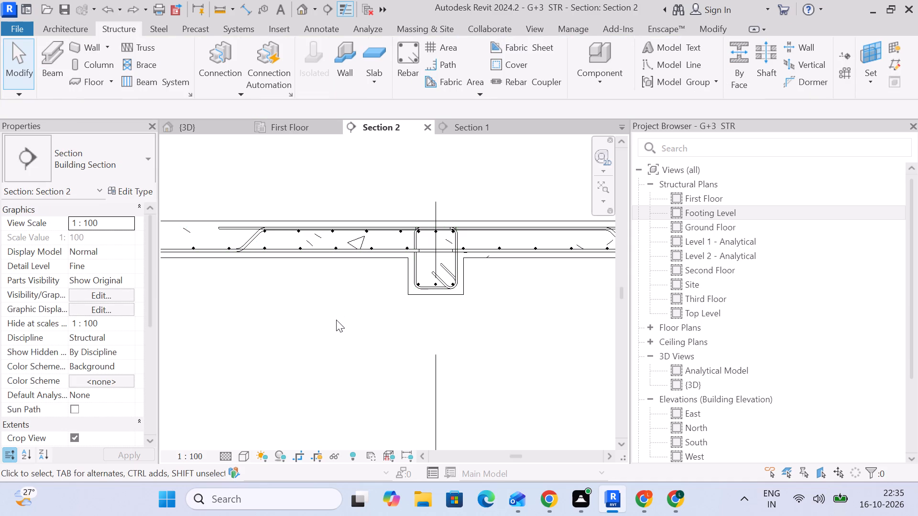
Mirror a copy of the second slab's 12M top distribution bars from the far beam to the shared beam, about a vertical axis drawn near midspan.
scroll(336, 320, down, 5)
middle_drag(497, 327, 124, 298)
scroll(296, 246, up, 4)
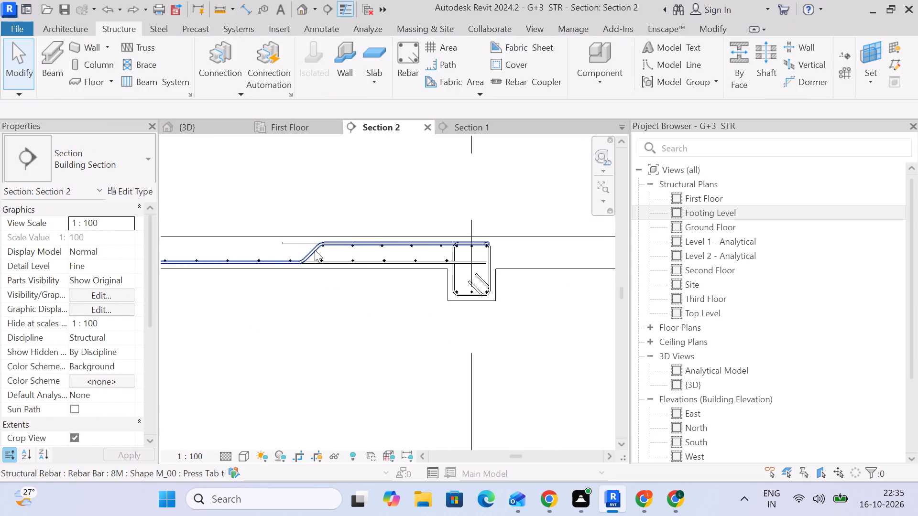
scroll(315, 250, up, 9)
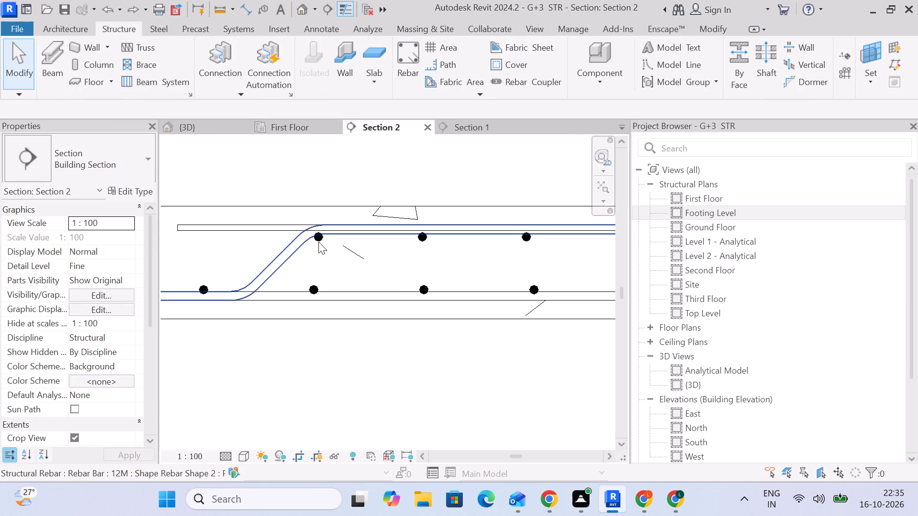
scroll(318, 242, up, 6)
click(321, 242)
scroll(322, 242, down, 12)
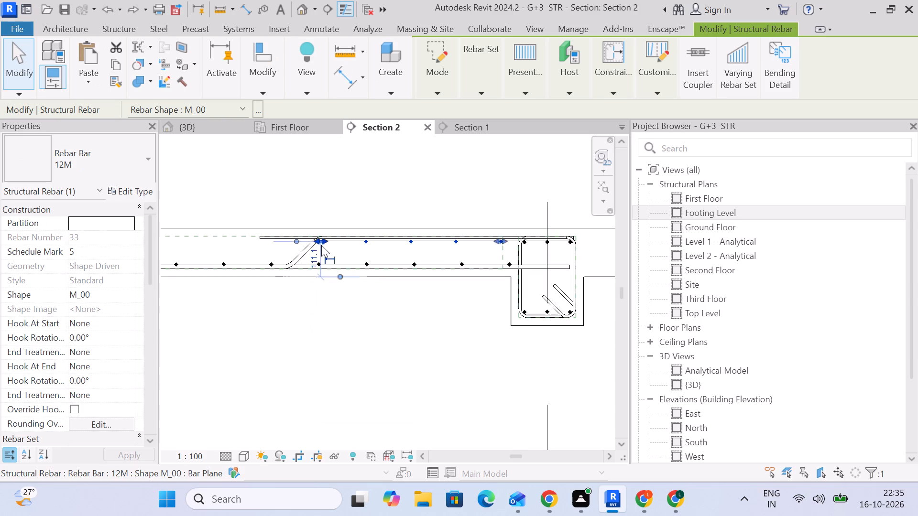
scroll(321, 247, down, 5)
middle_drag(320, 276, 459, 215)
scroll(425, 234, down, 4)
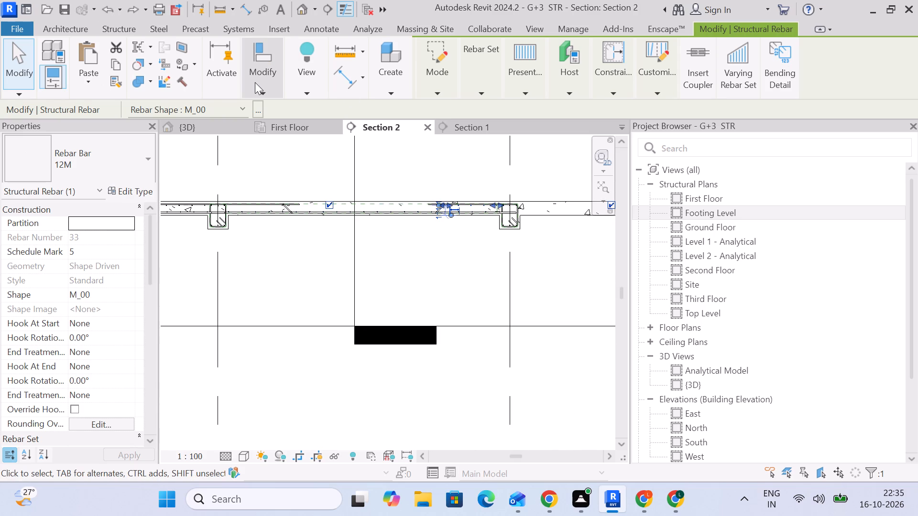
click(255, 83)
click(335, 124)
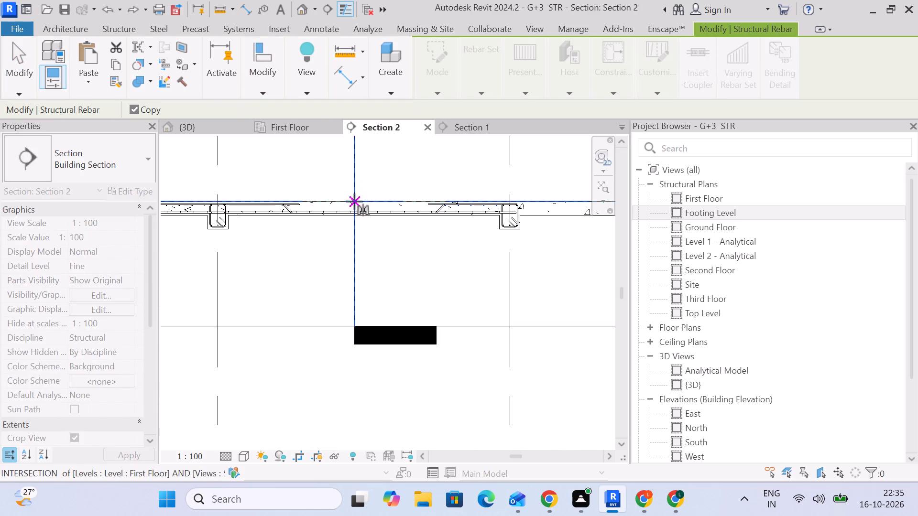
click(364, 201)
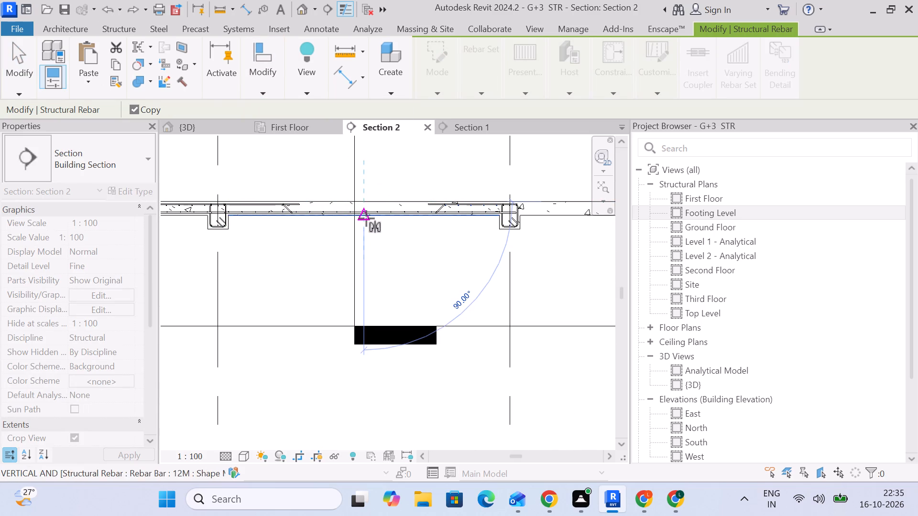
click(366, 223)
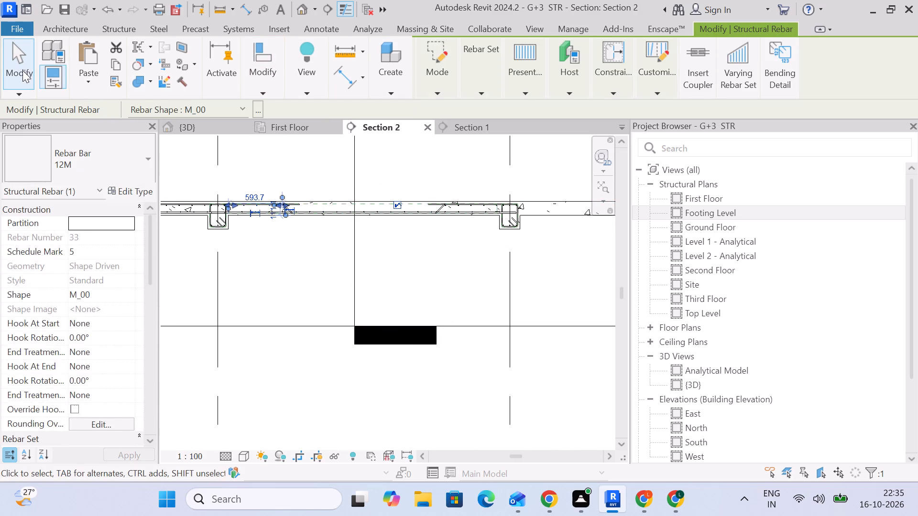
click(22, 70)
Select the second slab's seven bar sets in Section 2: both 8M extra bars, both top distribution sets, cranked, straight and bottom distribution bars.
scroll(305, 247, up, 4)
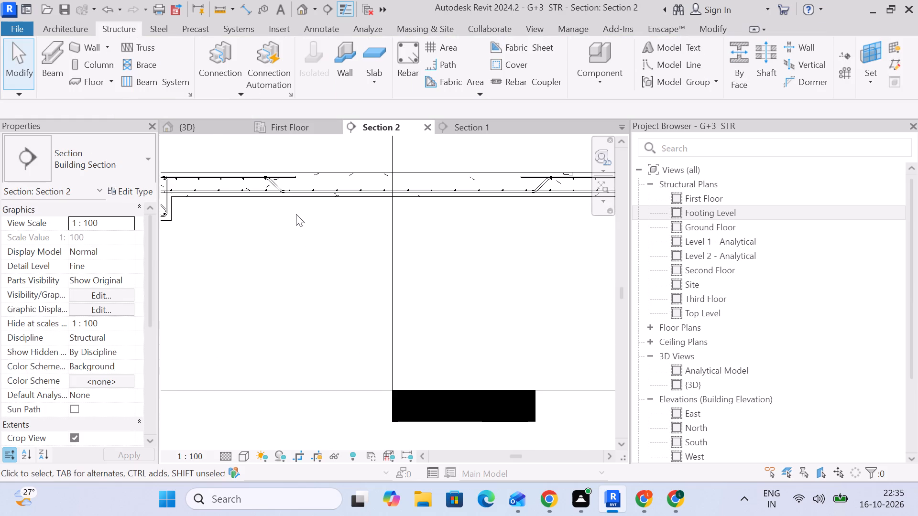
scroll(296, 214, up, 4)
scroll(295, 215, down, 3)
scroll(295, 218, up, 1)
middle_drag(328, 232, 392, 311)
scroll(339, 239, up, 3)
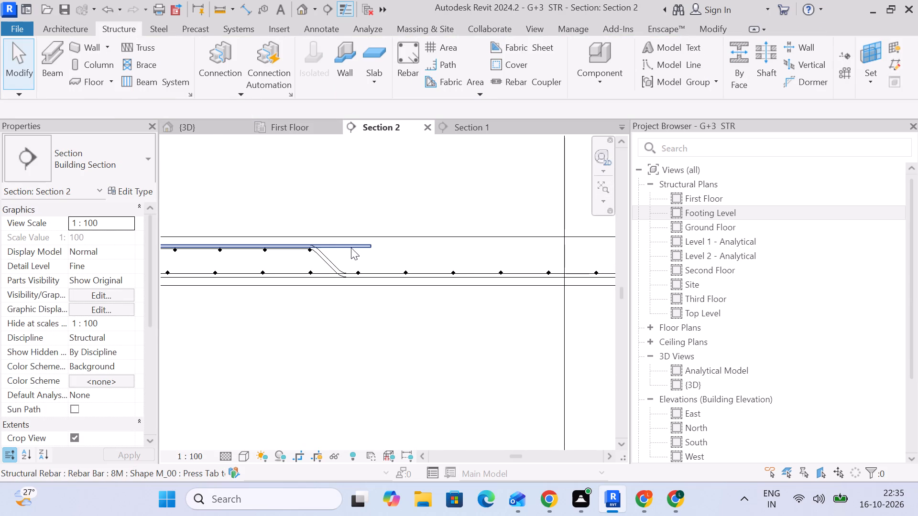
click(353, 248)
scroll(304, 261, up, 4)
ctrl+click(312, 246)
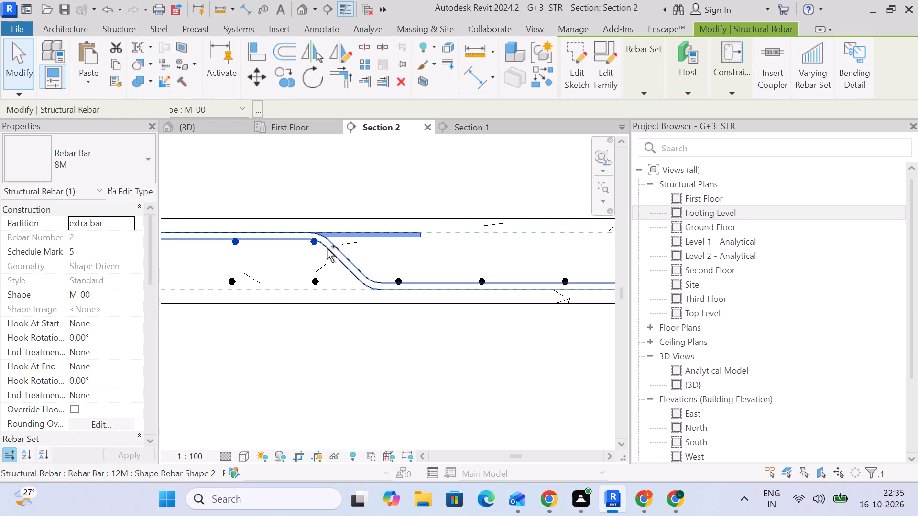
ctrl+click(336, 252)
ctrl+click(317, 285)
ctrl+click(332, 289)
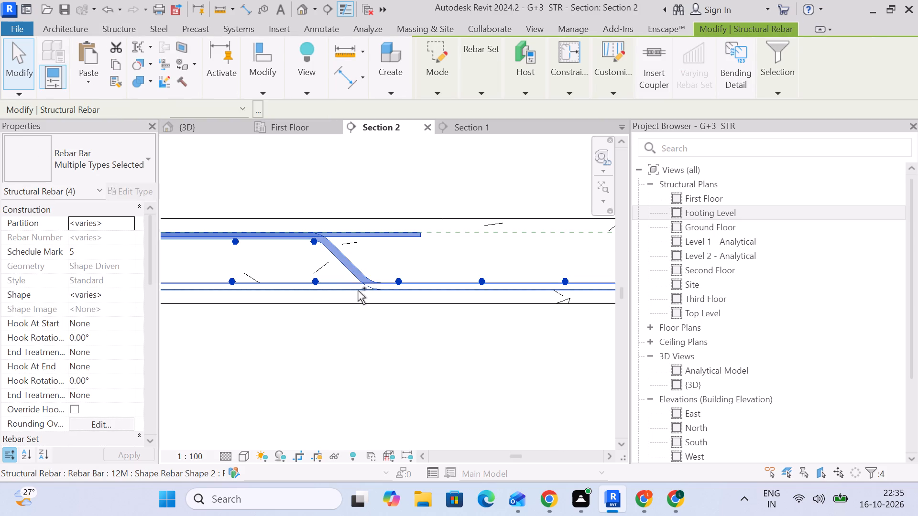
scroll(444, 307, down, 6)
middle_drag(519, 347, 169, 310)
scroll(513, 305, up, 1)
middle_drag(513, 305, 338, 303)
scroll(342, 266, up, 4)
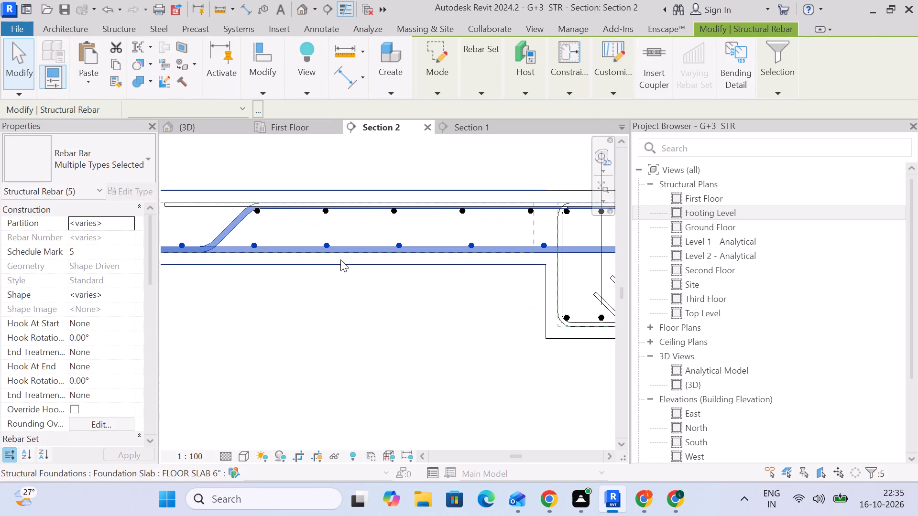
ctrl+click(218, 201)
scroll(267, 218, up, 5)
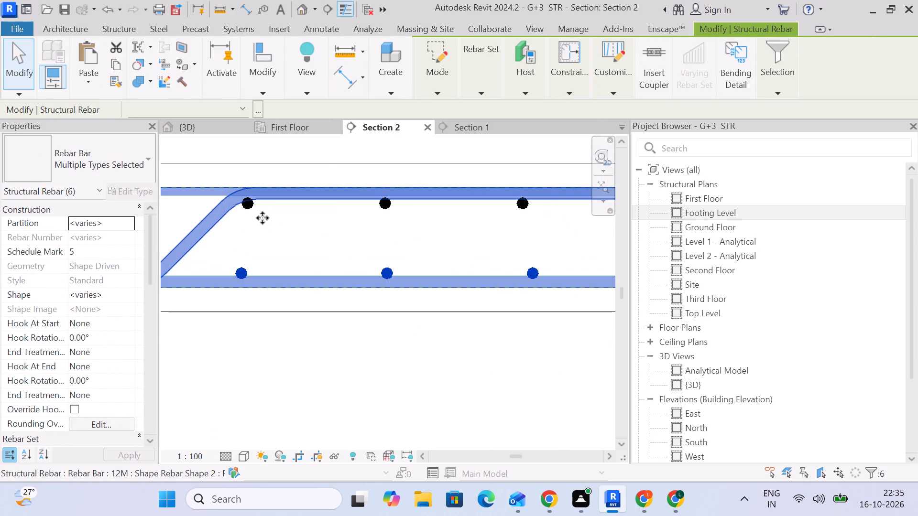
ctrl+click(246, 209)
scroll(247, 210, down, 12)
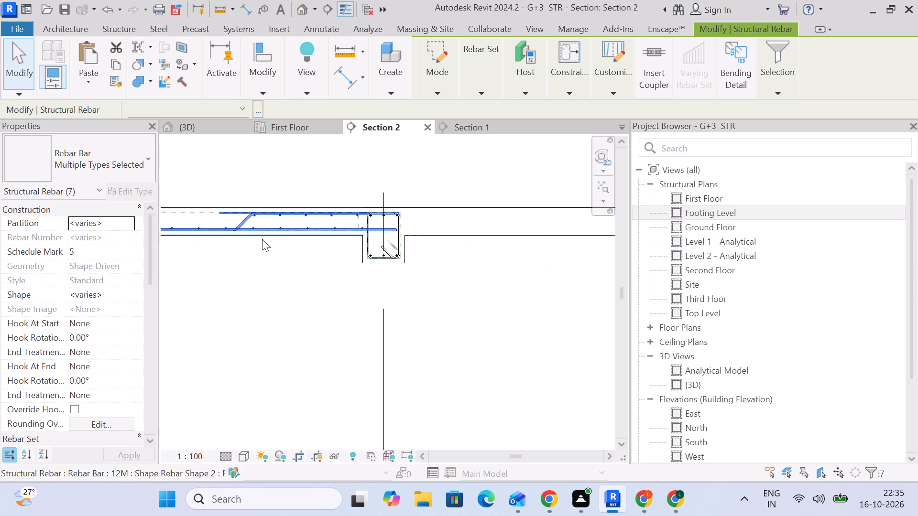
middle_drag(439, 236, 500, 225)
scroll(398, 251, down, 4)
middle_drag(366, 256, 497, 255)
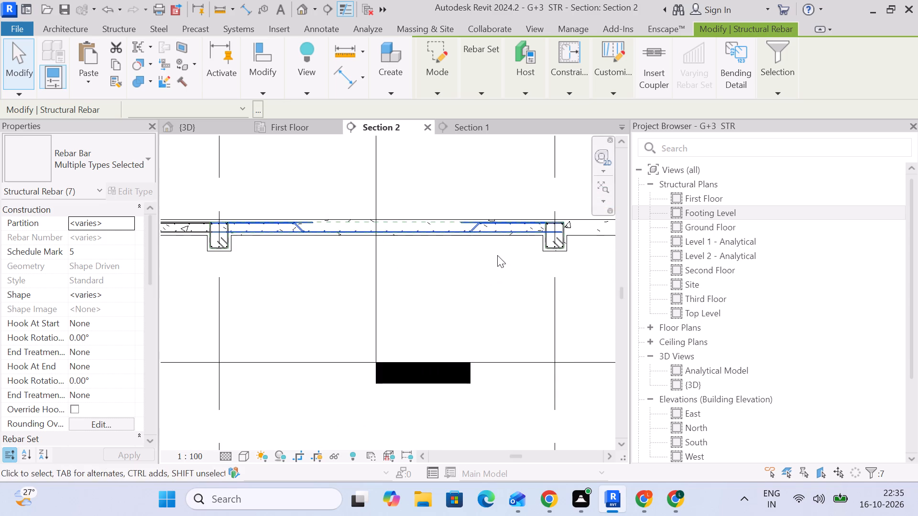
Examine the selected slab bar sets in Section 1 along the span between the two edge beams.
click(475, 129)
scroll(292, 242, up, 9)
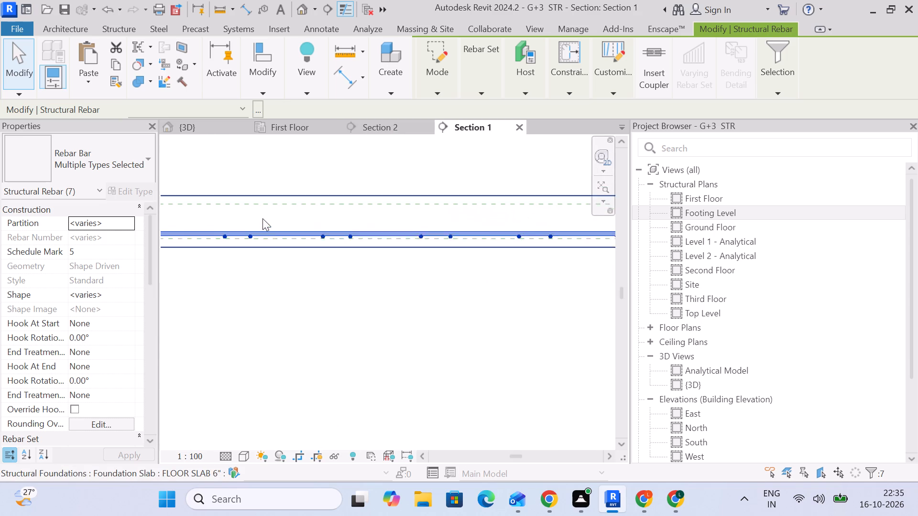
scroll(262, 218, up, 2)
scroll(308, 274, down, 9)
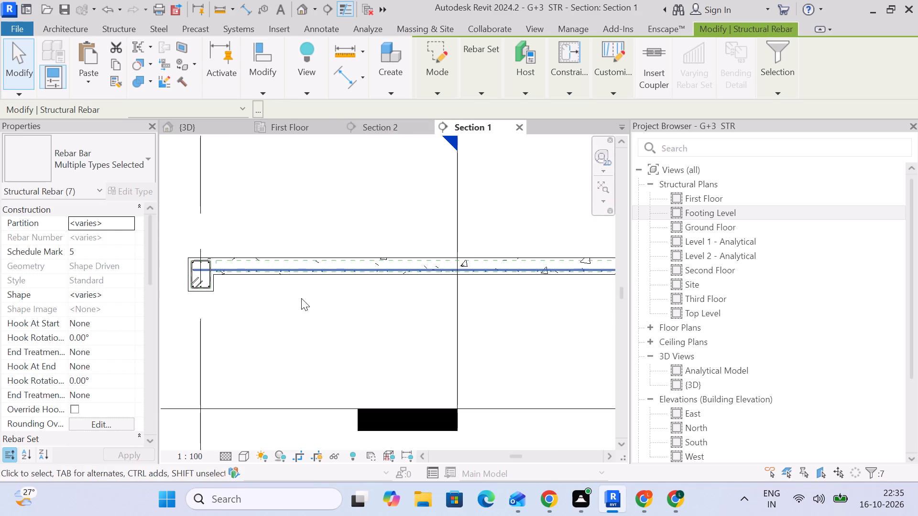
middle_drag(301, 298, 147, 267)
middle_drag(470, 262, 382, 262)
scroll(382, 262, down, 6)
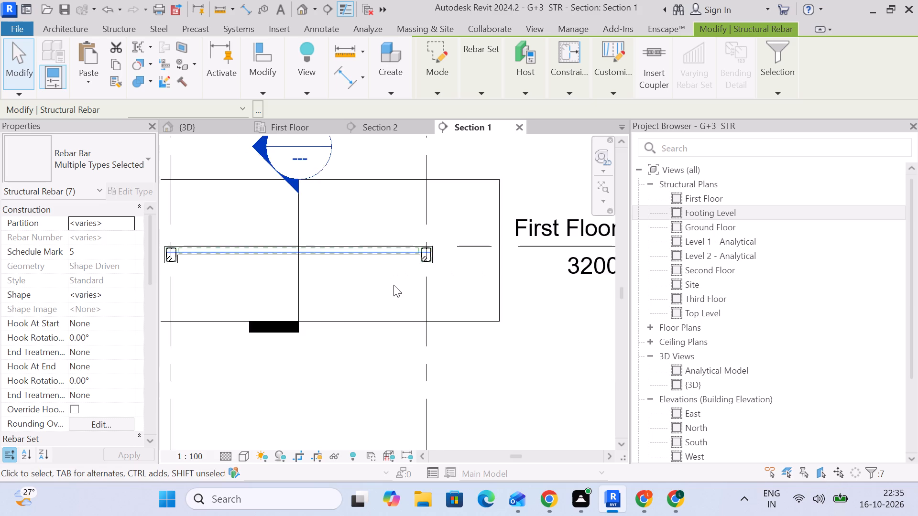
scroll(327, 261, up, 16)
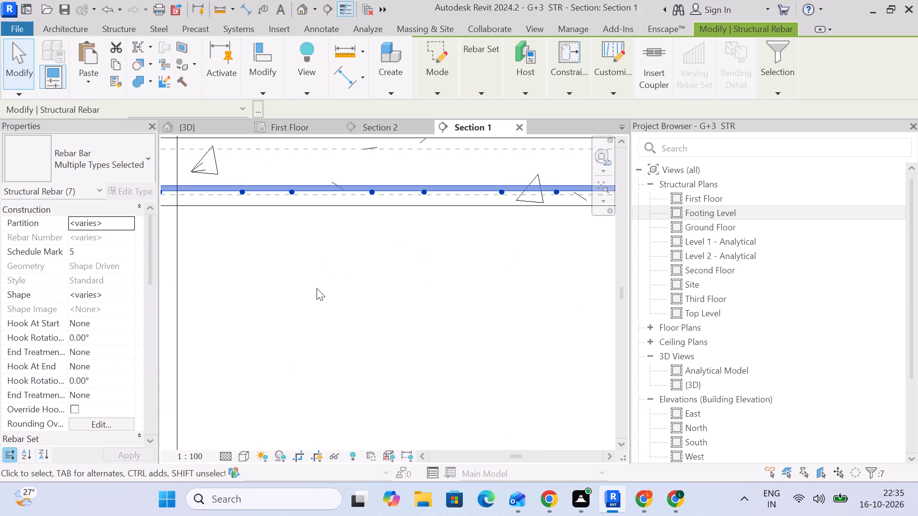
middle_drag(317, 288, 458, 321)
click(436, 305)
Shift the second slab's 12M cranked bar set along the span in Section 1, roughly midway between the straight bars.
click(387, 229)
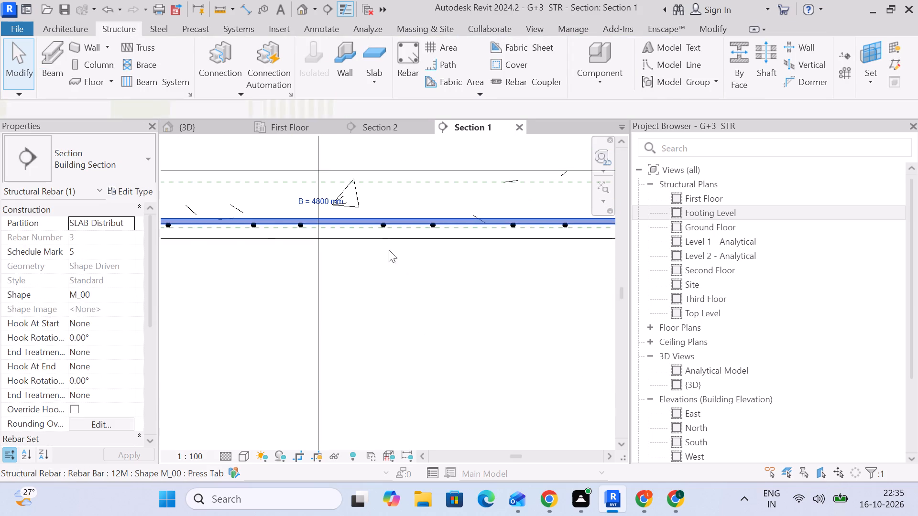
click(410, 302)
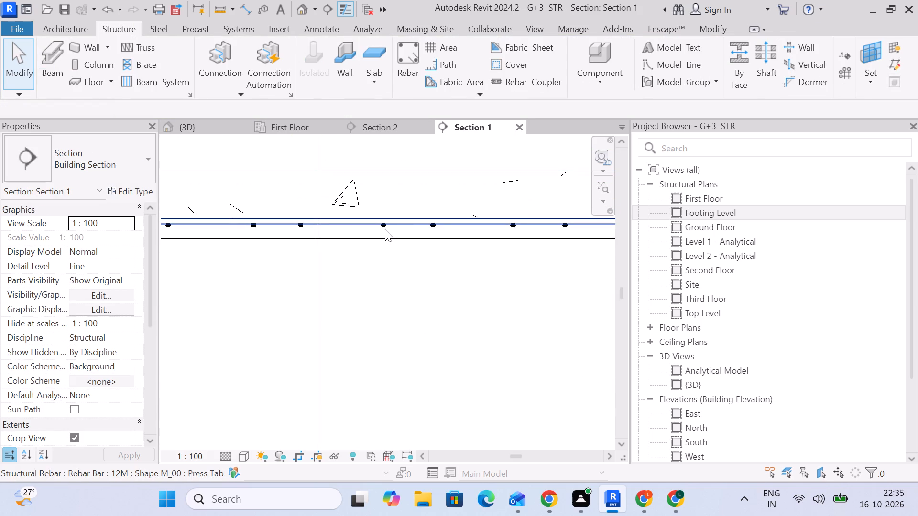
click(385, 231)
scroll(384, 235, down, 9)
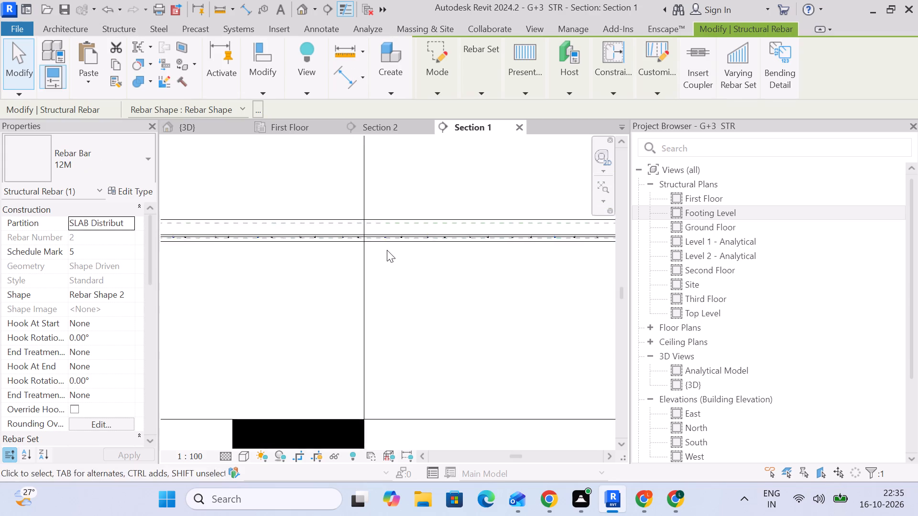
scroll(387, 250, down, 2)
middle_drag(241, 253, 459, 266)
scroll(364, 260, up, 10)
middle_drag(472, 316, 426, 344)
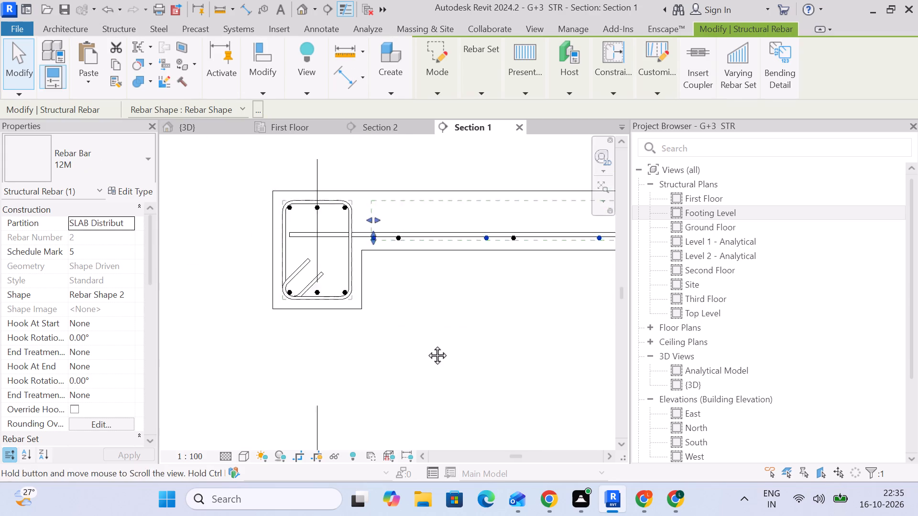
middle_drag(426, 344, 396, 352)
scroll(379, 340, up, 1)
click(349, 304)
scroll(329, 257, up, 7)
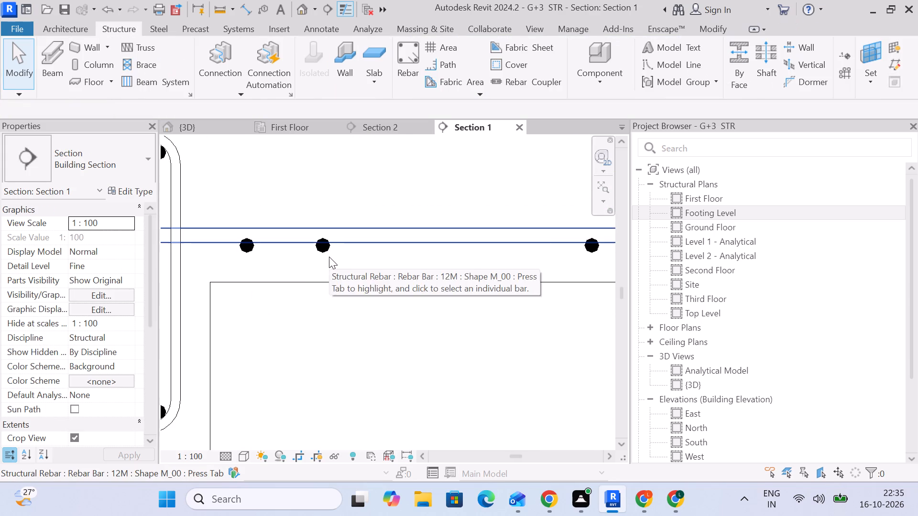
click(326, 255)
scroll(334, 290, down, 5)
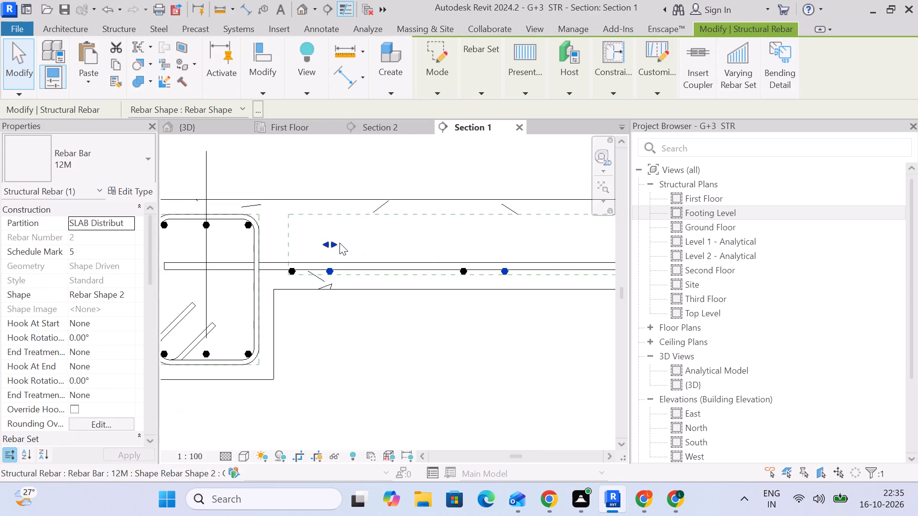
drag(334, 245, 372, 245)
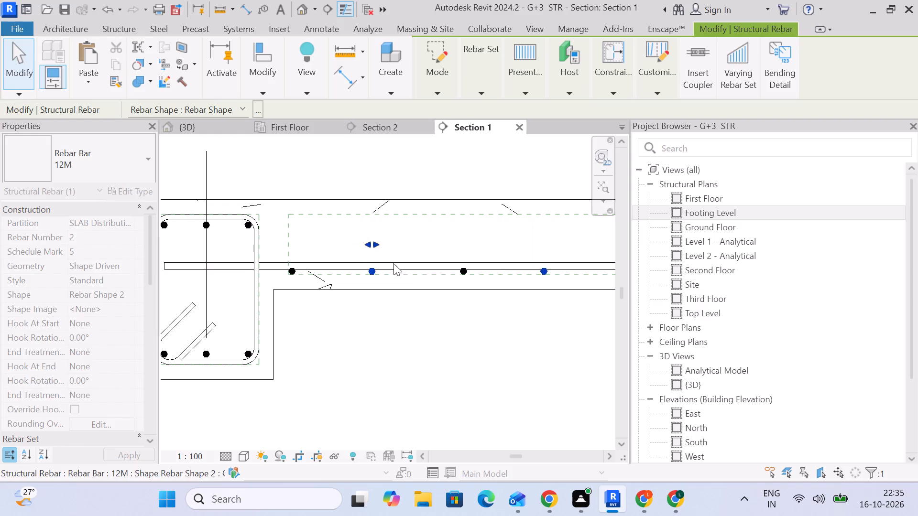
Select the second slab's 12M bottom distribution, straight and cranked bar sets together at the far edge beam in Section 1.
scroll(432, 332, down, 4)
middle_drag(441, 338, 128, 293)
scroll(261, 305, down, 11)
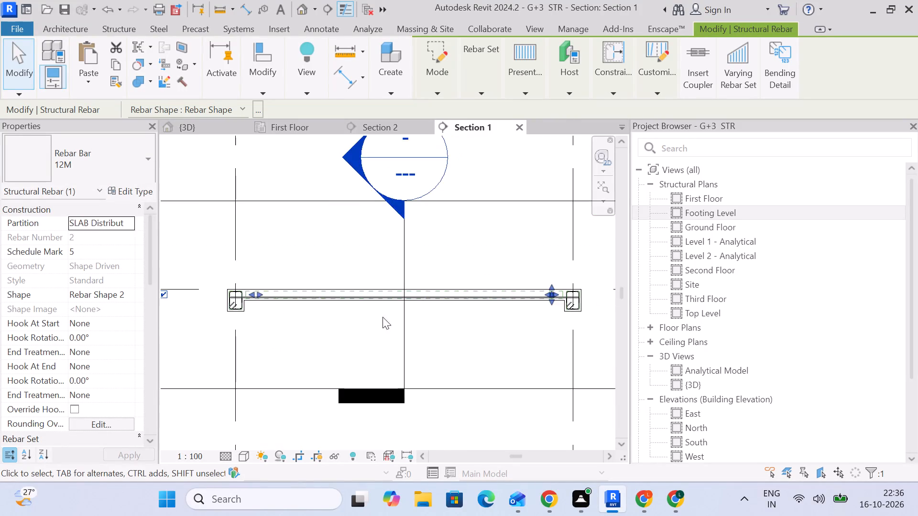
scroll(430, 308, up, 1)
scroll(550, 294, up, 8)
scroll(573, 344, up, 4)
middle_drag(549, 359, 251, 359)
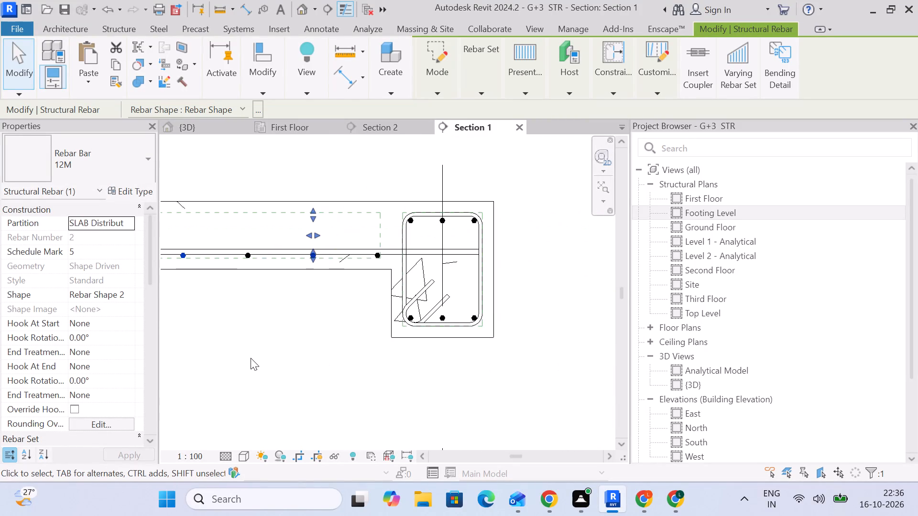
click(262, 335)
scroll(398, 260, up, 4)
click(372, 251)
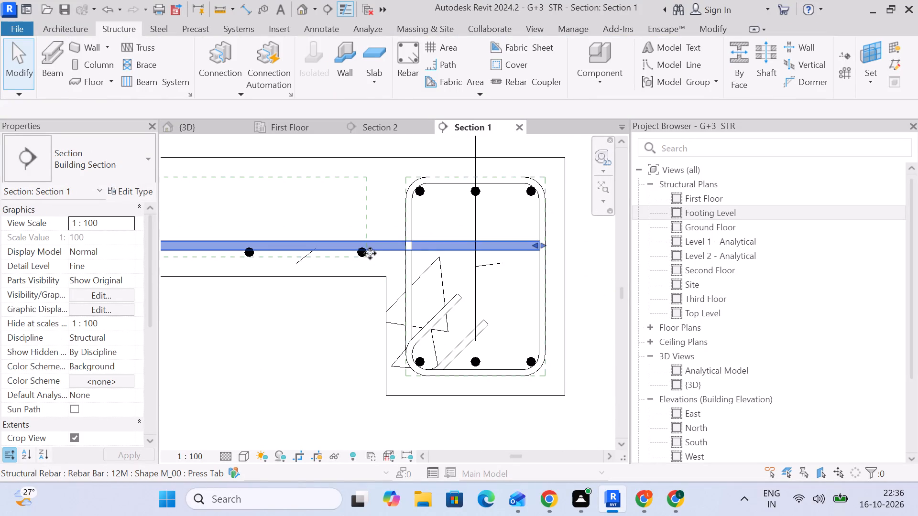
ctrl+scroll(365, 257, up, 1)
ctrl+click(365, 257)
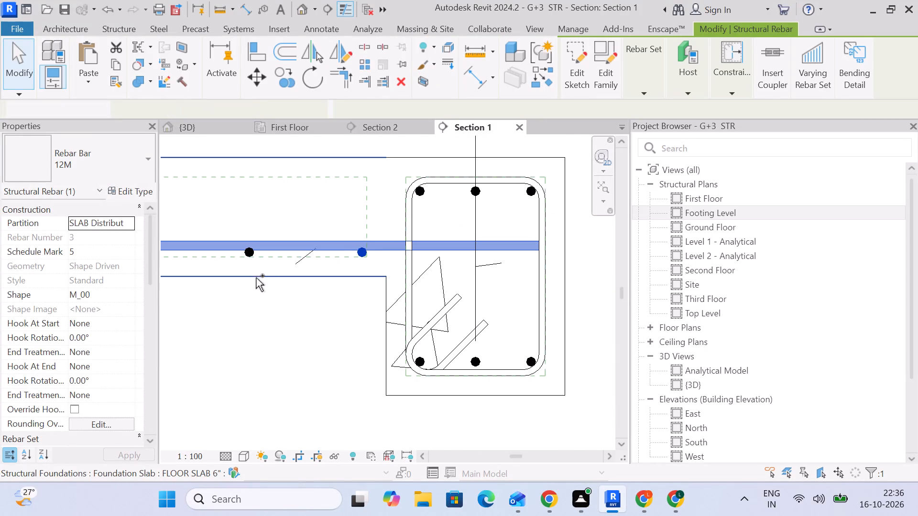
ctrl+click(249, 260)
scroll(249, 260, down, 12)
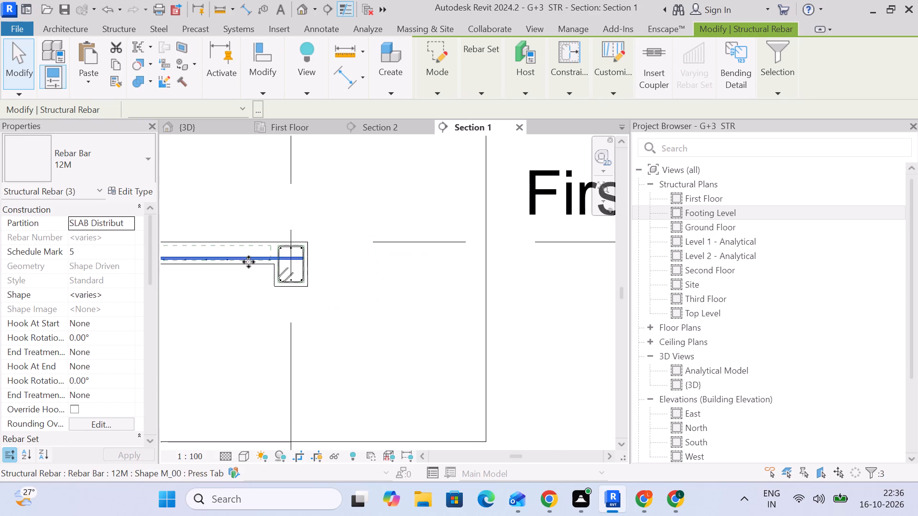
middle_drag(249, 262, 407, 237)
scroll(407, 237, up, 1)
scroll(406, 238, down, 10)
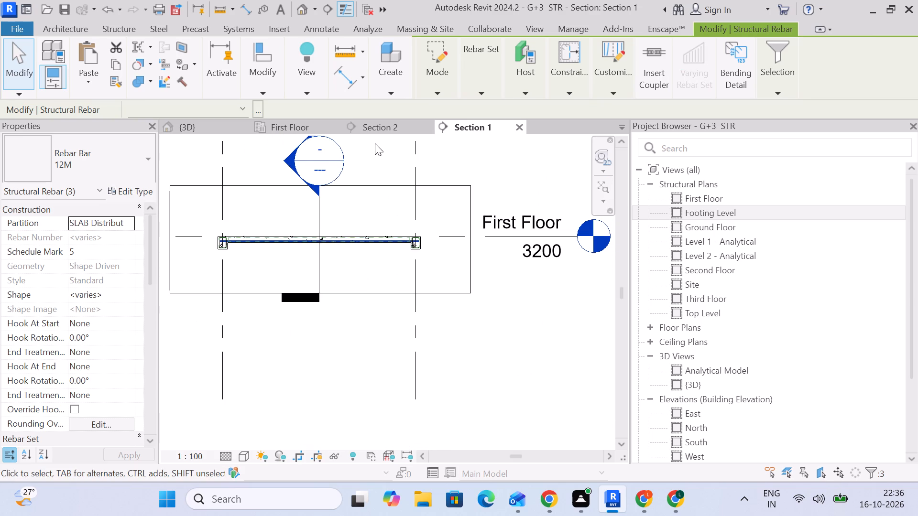
Add both 8M extra bar sets and both top distribution sets to the second slab's selection in Section 2.
click(373, 131)
scroll(254, 221, up, 10)
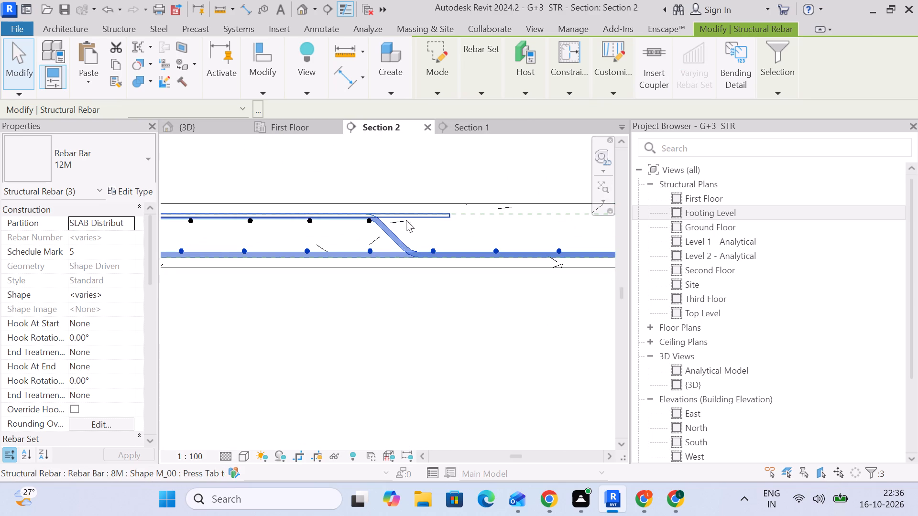
ctrl+click(418, 222)
scroll(364, 226, up, 8)
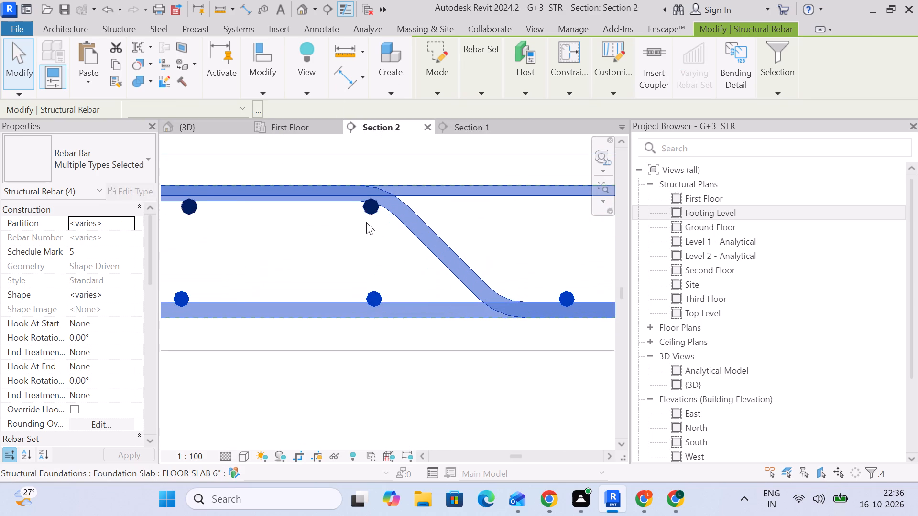
ctrl+click(366, 220)
scroll(367, 228, down, 10)
scroll(415, 291, down, 3)
middle_drag(415, 291, 376, 283)
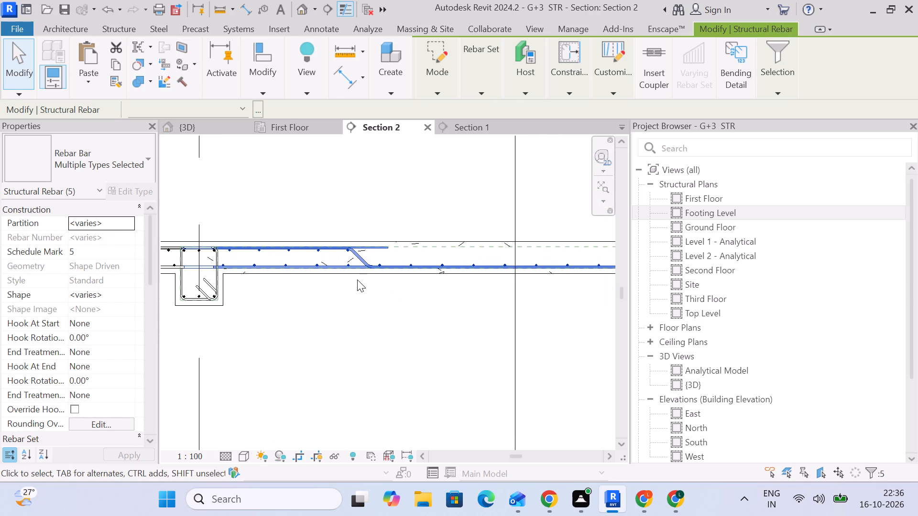
middle_drag(455, 293, 314, 290)
middle_drag(523, 276, 299, 294)
scroll(374, 241, up, 9)
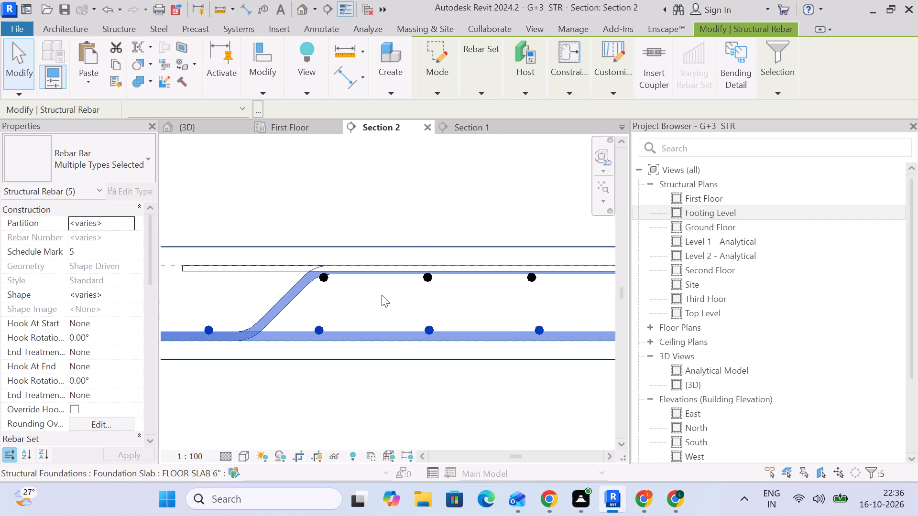
ctrl+click(282, 275)
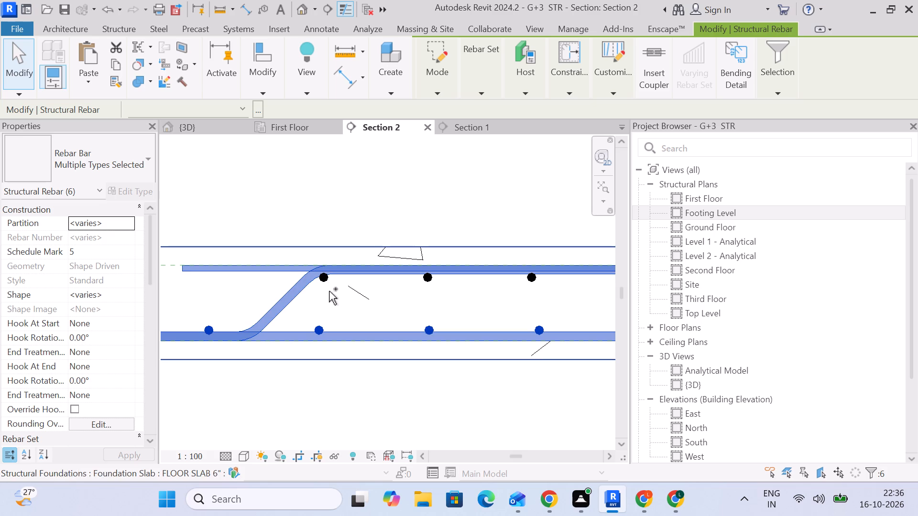
ctrl+click(324, 287)
Examine the seven selected bar sets in Section 2 along the second slab, from the far beam back to the shared beam.
scroll(345, 295, down, 1)
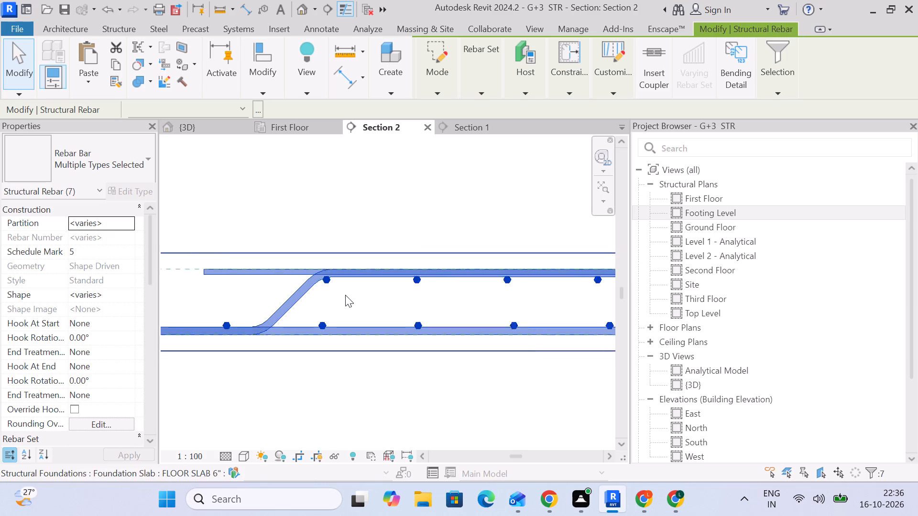
scroll(345, 295, down, 3)
middle_drag(414, 300, 261, 276)
scroll(256, 290, down, 5)
middle_drag(253, 303, 423, 246)
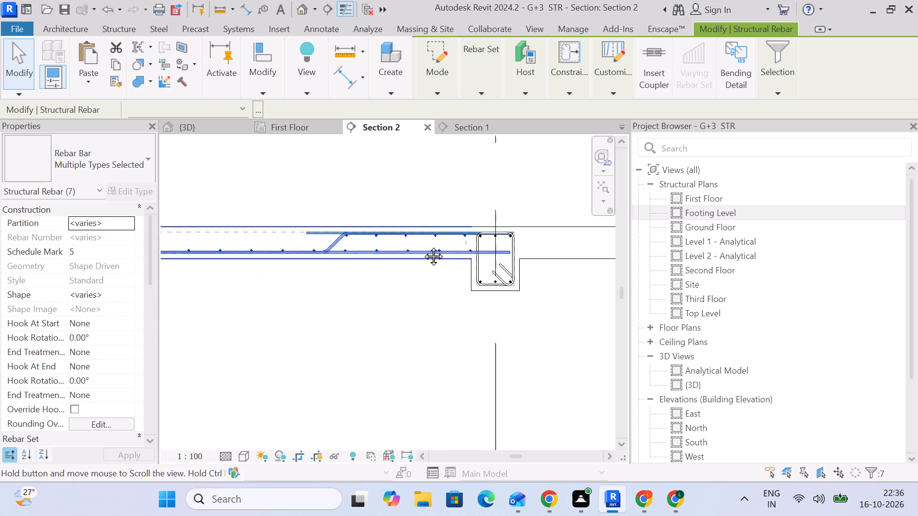
middle_drag(423, 246, 428, 244)
scroll(286, 269, down, 4)
middle_drag(285, 271, 444, 277)
scroll(219, 257, up, 9)
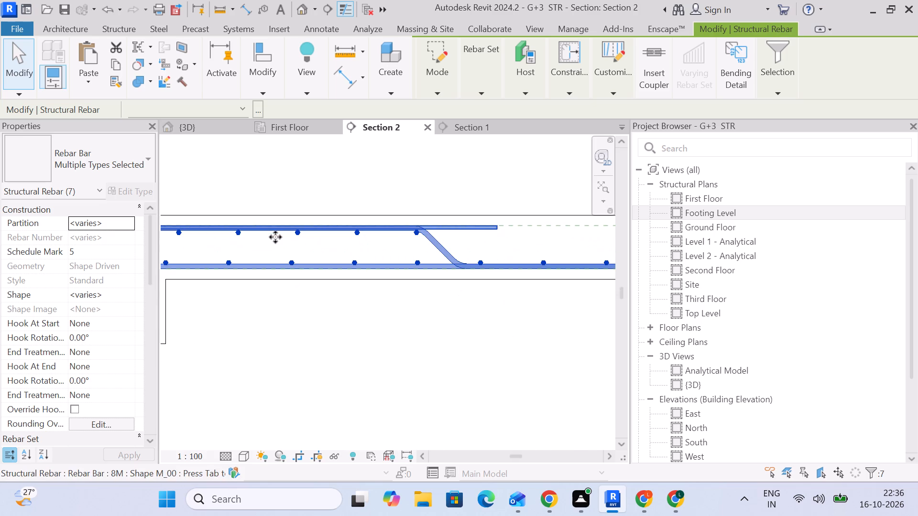
scroll(282, 243, down, 10)
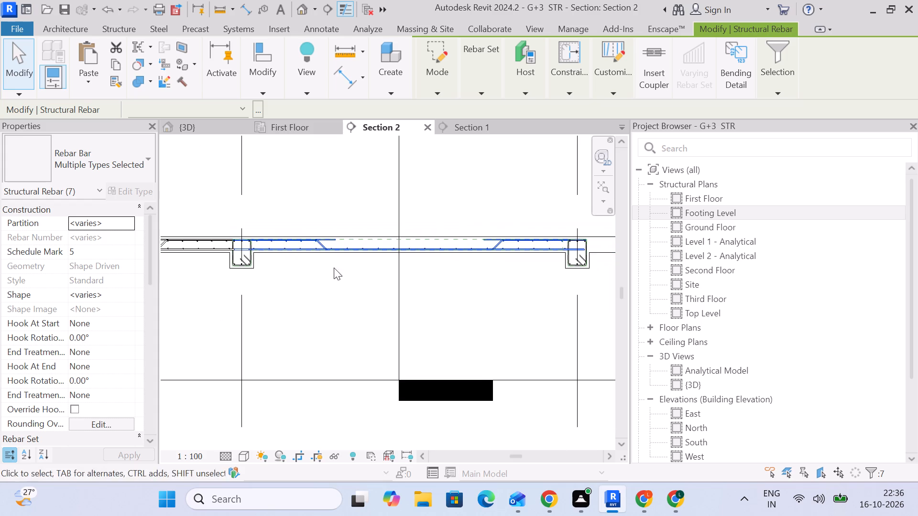
middle_drag(403, 285, 398, 285)
scroll(440, 287, down, 4)
middle_drag(441, 290, 381, 280)
scroll(383, 277, down, 9)
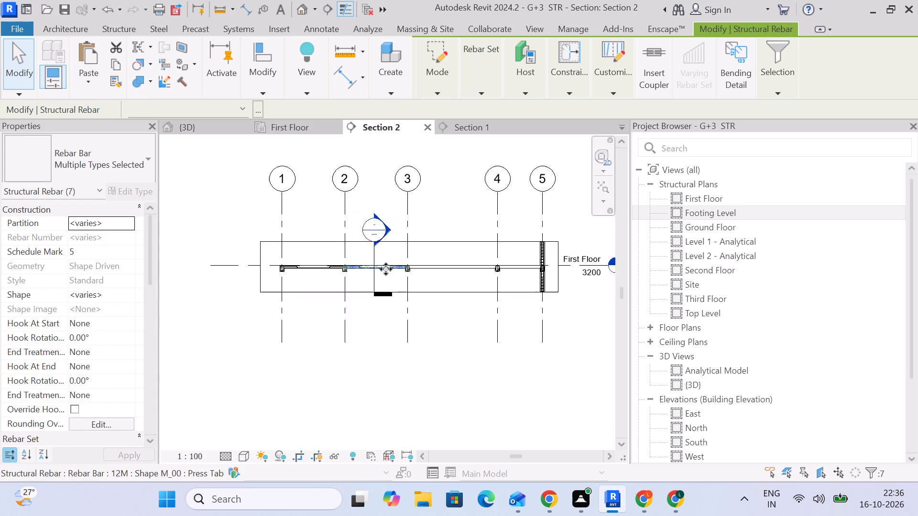
Propagate the second slab's seven selected bar sets, aligned by host, to the first-floor slab between grids 4 and 5.
click(274, 130)
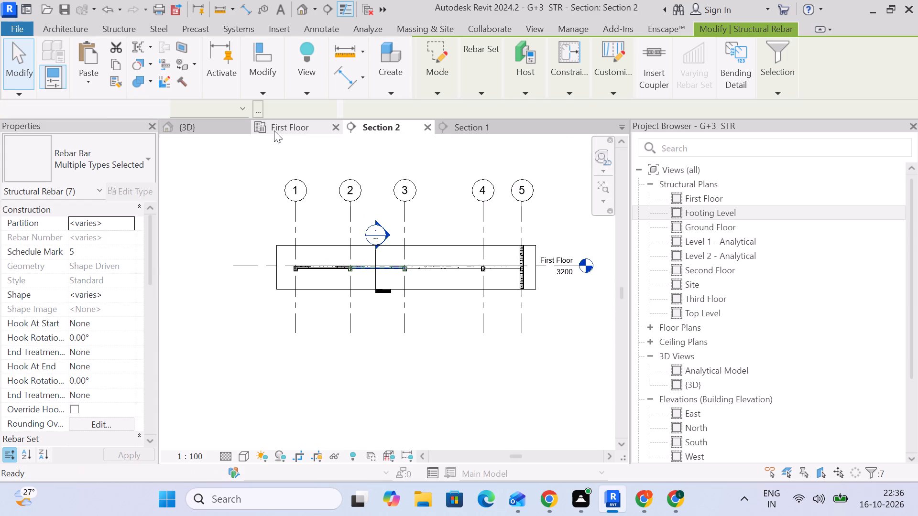
scroll(502, 311, down, 4)
middle_drag(501, 311, 394, 293)
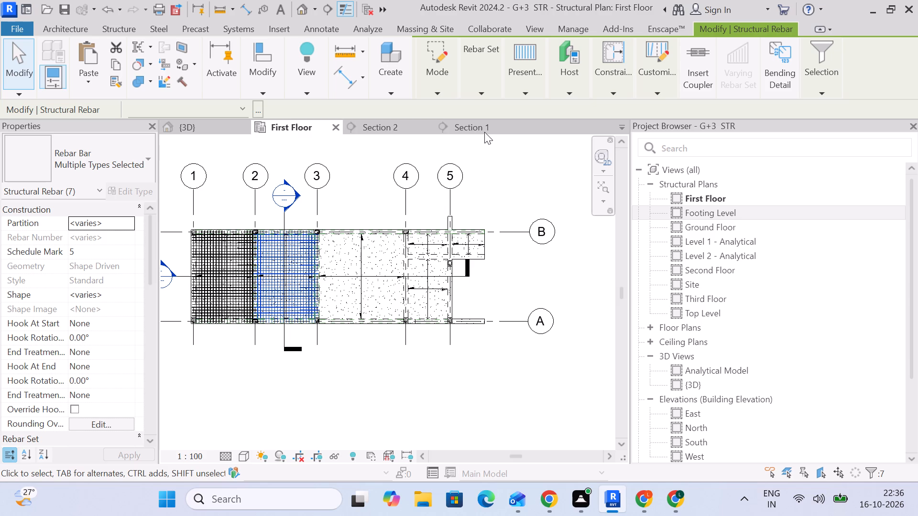
scroll(329, 250, up, 5)
scroll(306, 282, up, 4)
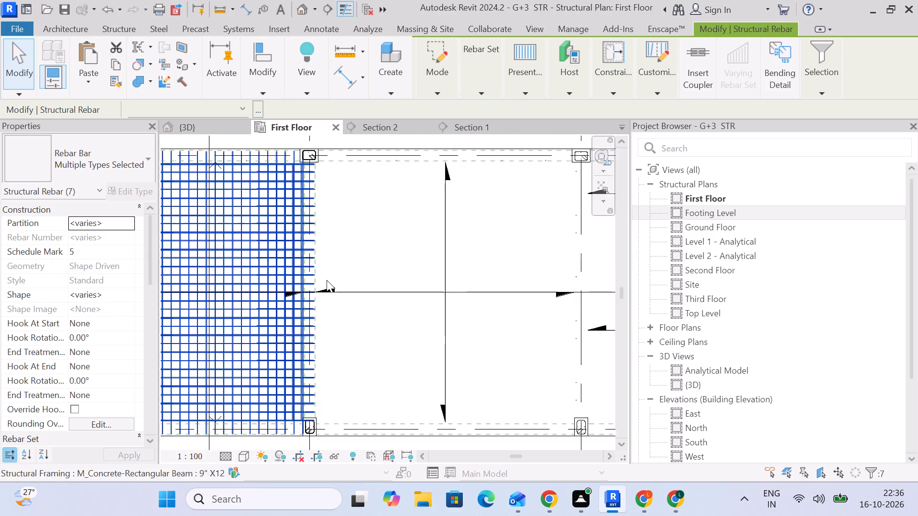
scroll(528, 81, down, 5)
click(571, 87)
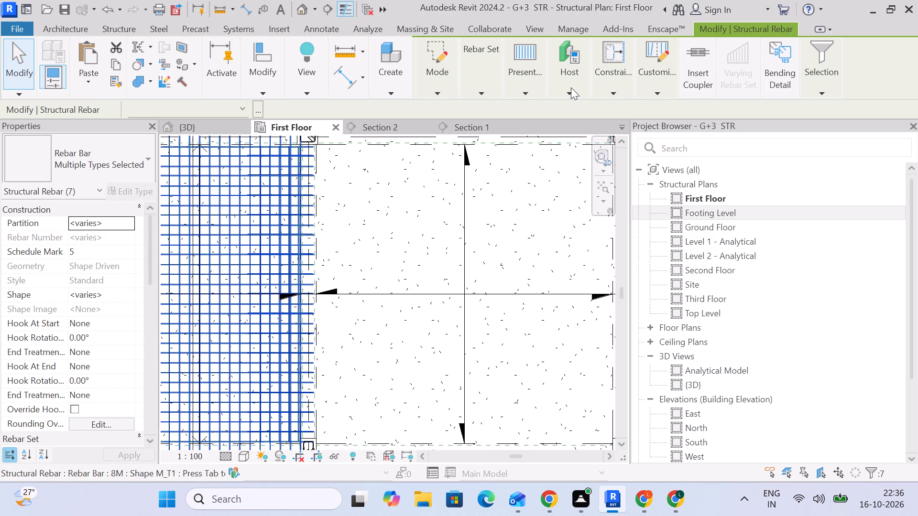
click(632, 128)
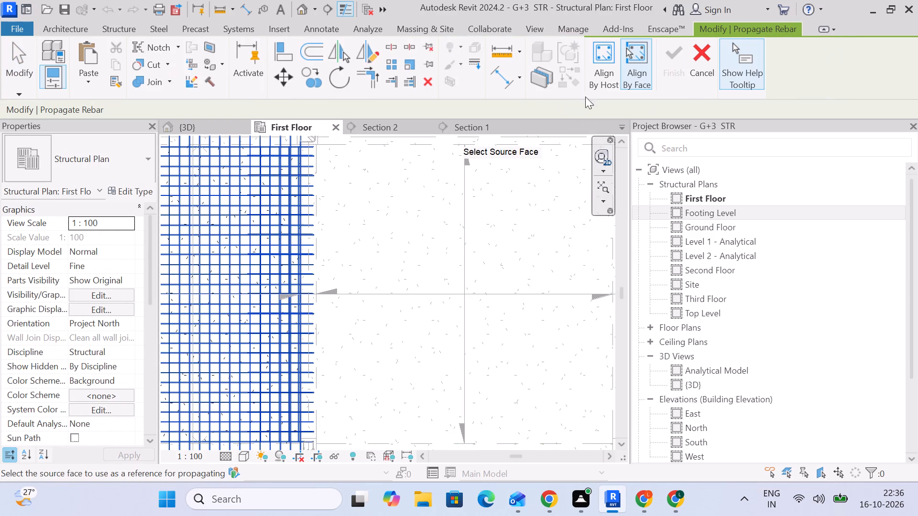
click(596, 77)
scroll(537, 238, down, 5)
middle_drag(534, 238, 377, 173)
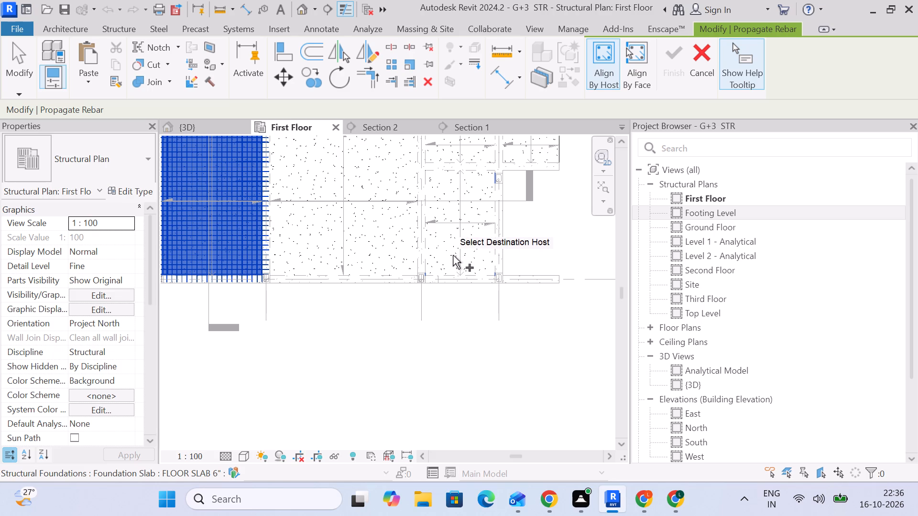
click(209, 120)
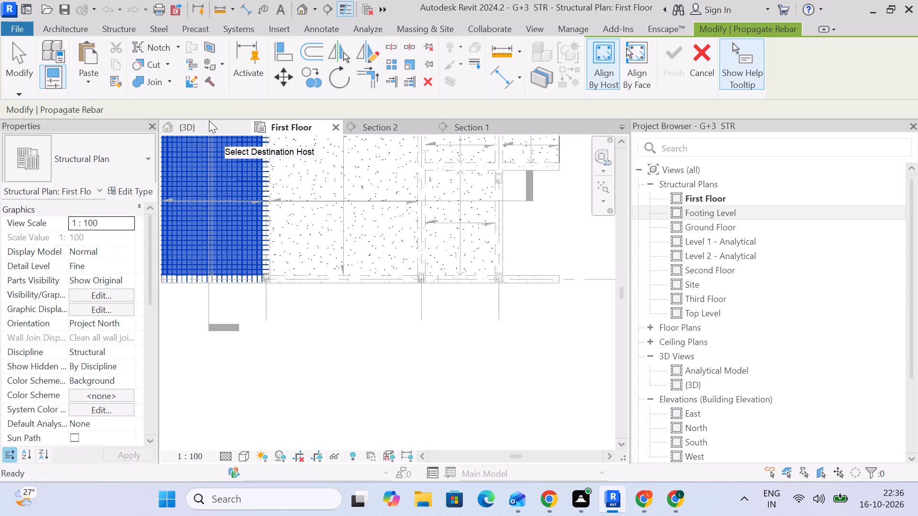
scroll(421, 245, down, 10)
middle_drag(467, 270, 220, 222)
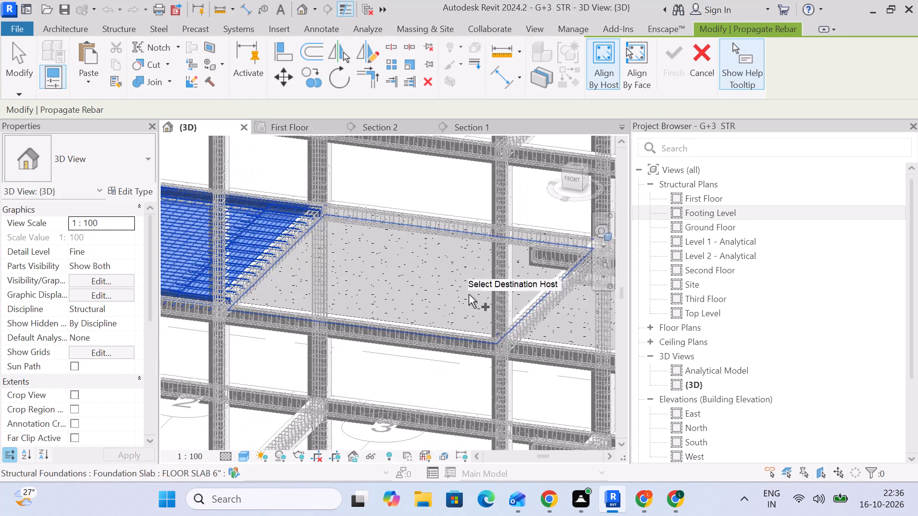
middle_drag(503, 301, 298, 231)
click(362, 256)
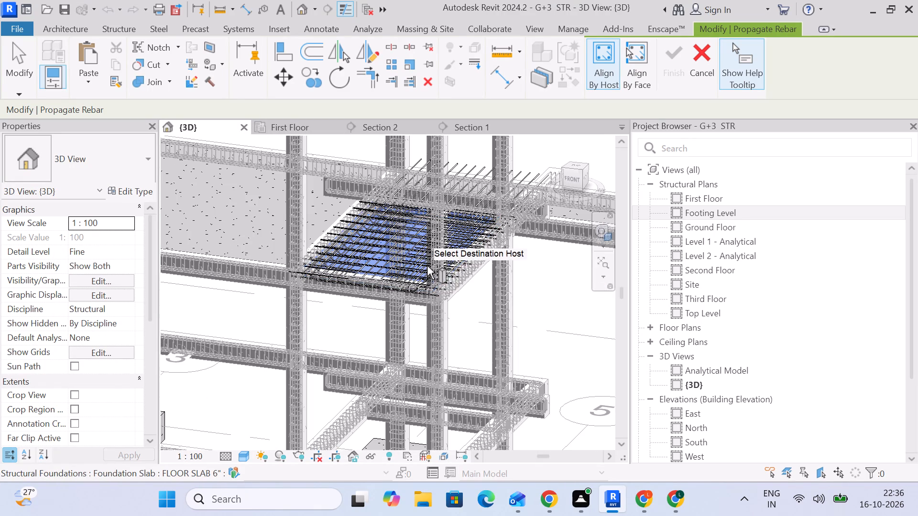
middle_drag(481, 272, 355, 262)
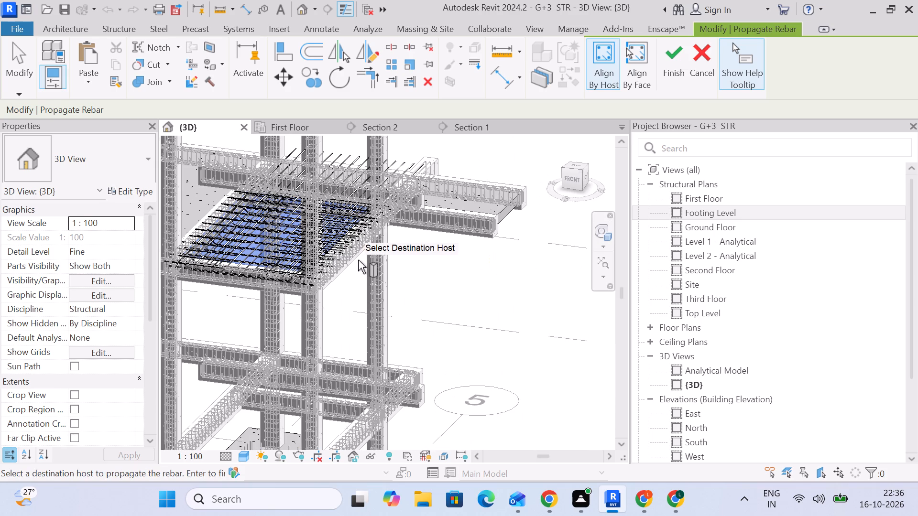
scroll(360, 258, down, 3)
middle_drag(360, 258, 463, 238)
scroll(463, 238, down, 4)
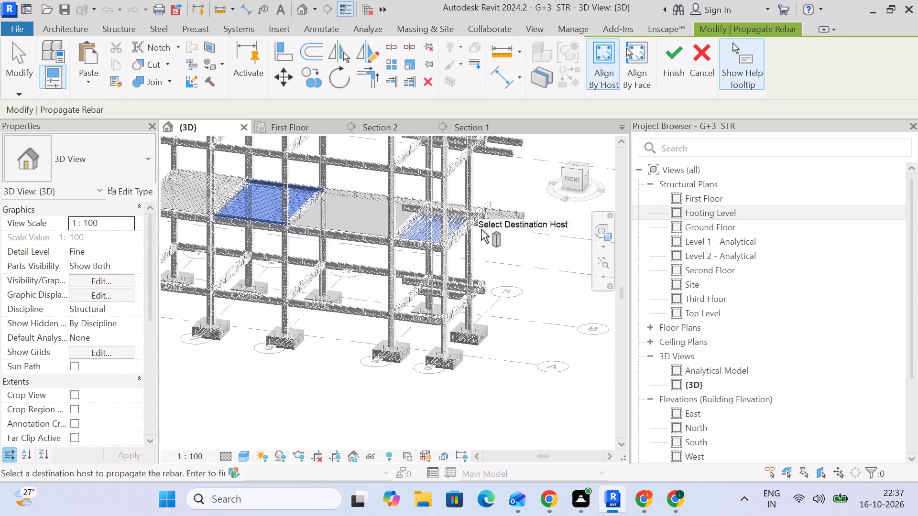
scroll(487, 217, up, 9)
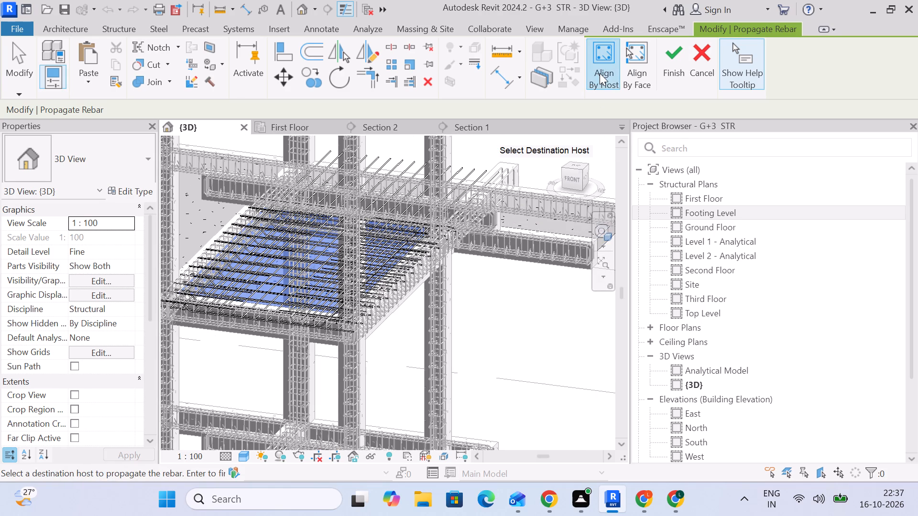
click(661, 69)
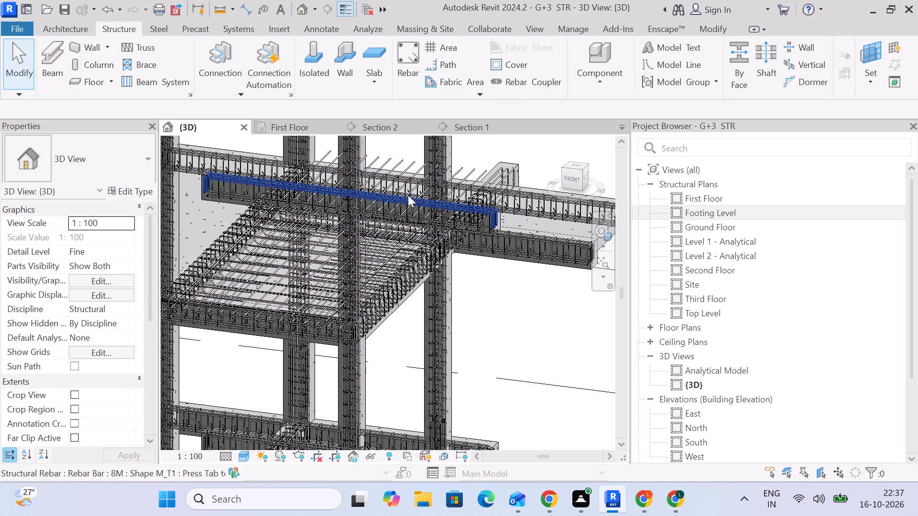
Move the Section 1 line in the First Floor plan so it cuts through the slab between grids 4 and 5.
click(272, 129)
scroll(382, 271, down, 5)
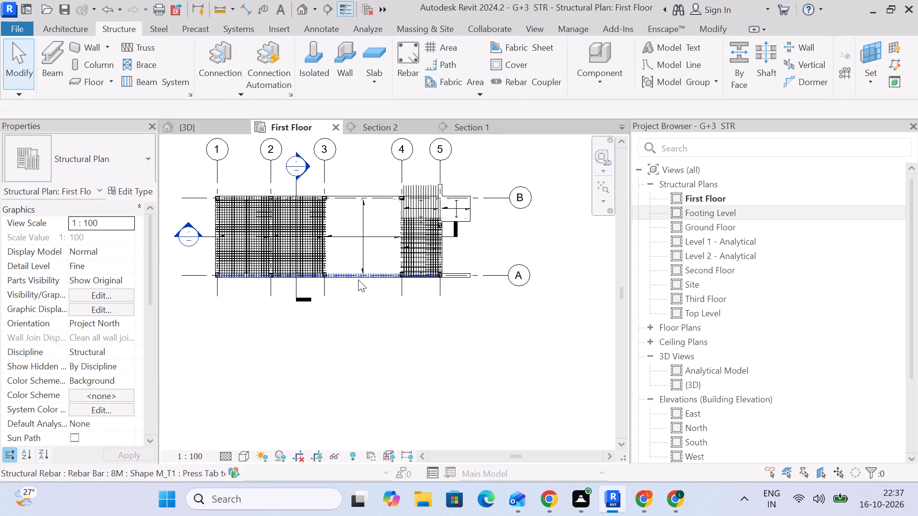
click(293, 185)
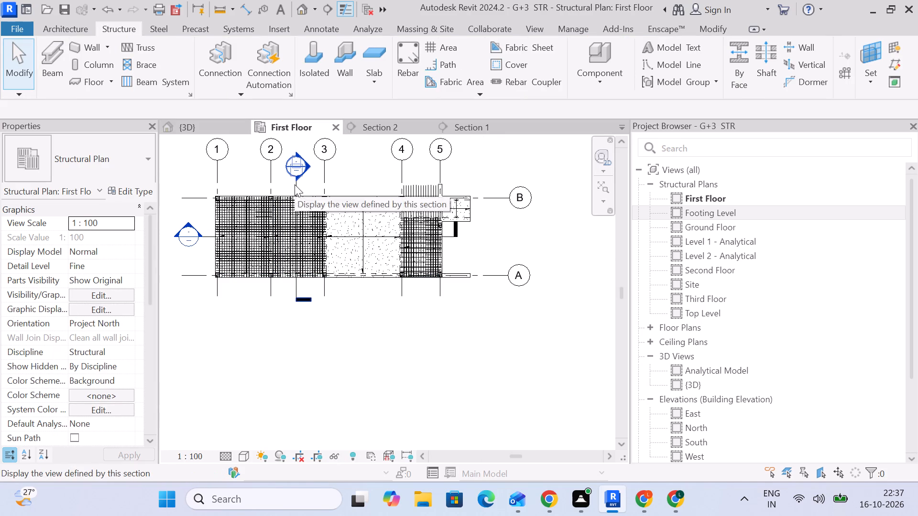
click(296, 288)
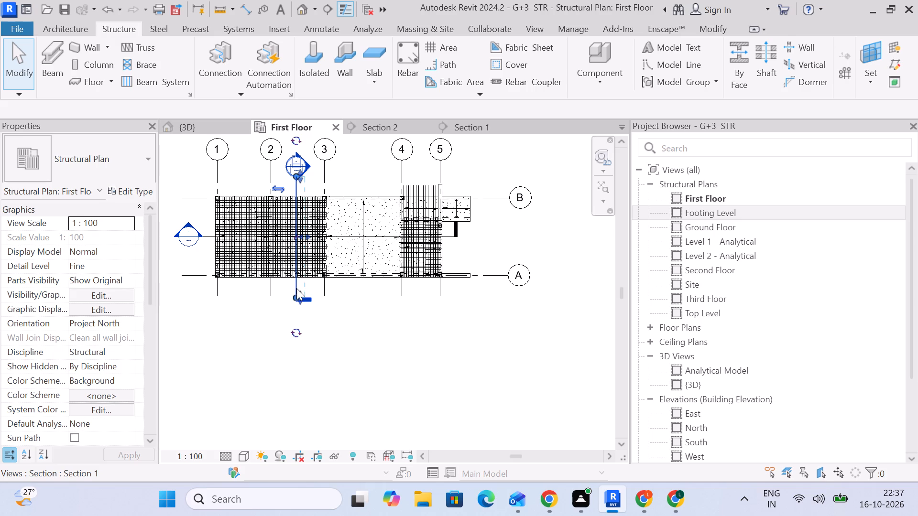
drag(295, 286, 419, 283)
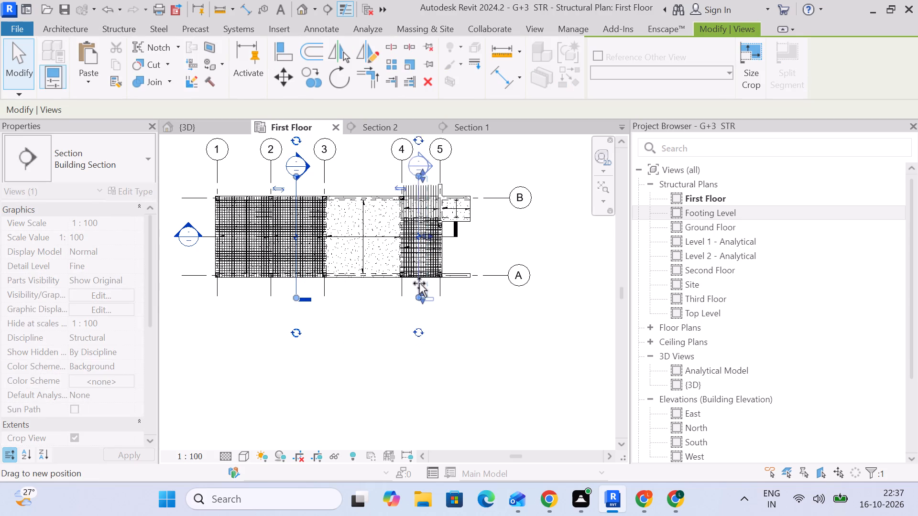
drag(419, 283, 420, 282)
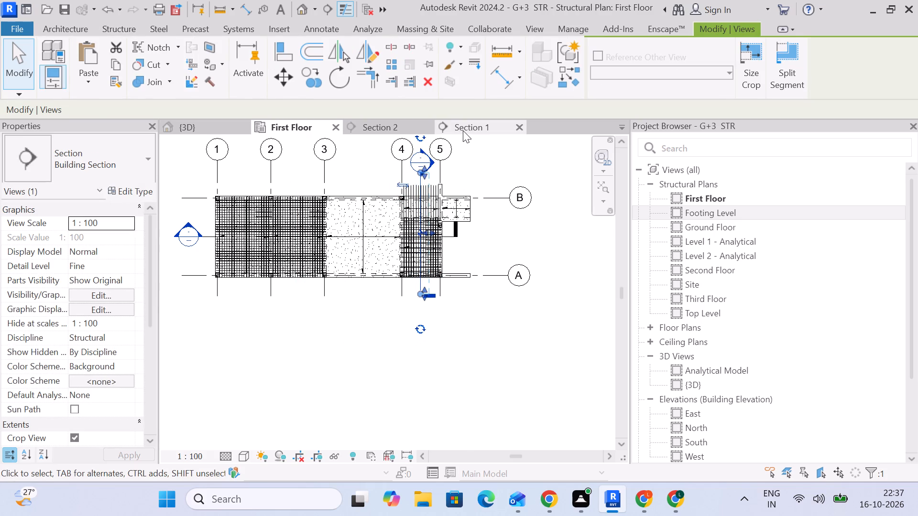
Examine the propagated bars in Section 1, checking the 12M bottom bar against the slab and its supporting beams.
click(463, 130)
scroll(372, 291, down, 3)
scroll(354, 279, up, 4)
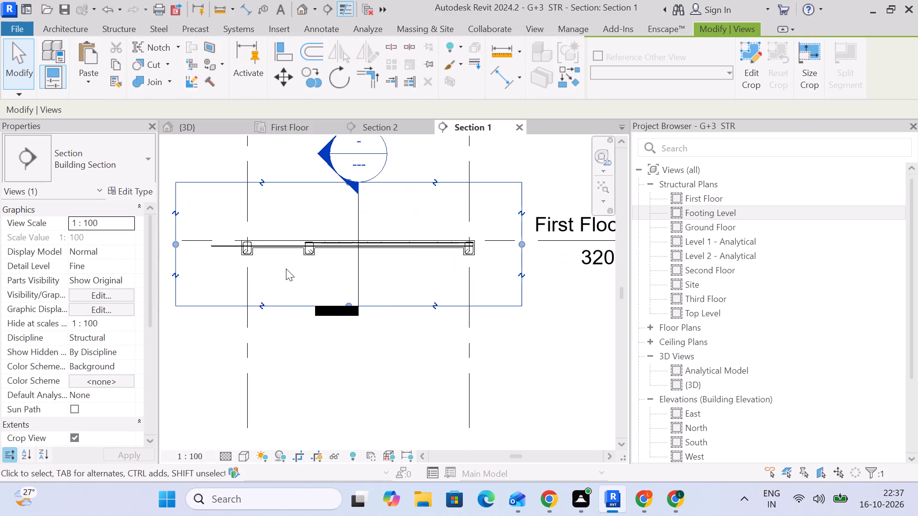
scroll(278, 255, up, 3)
click(273, 237)
scroll(284, 249, up, 3)
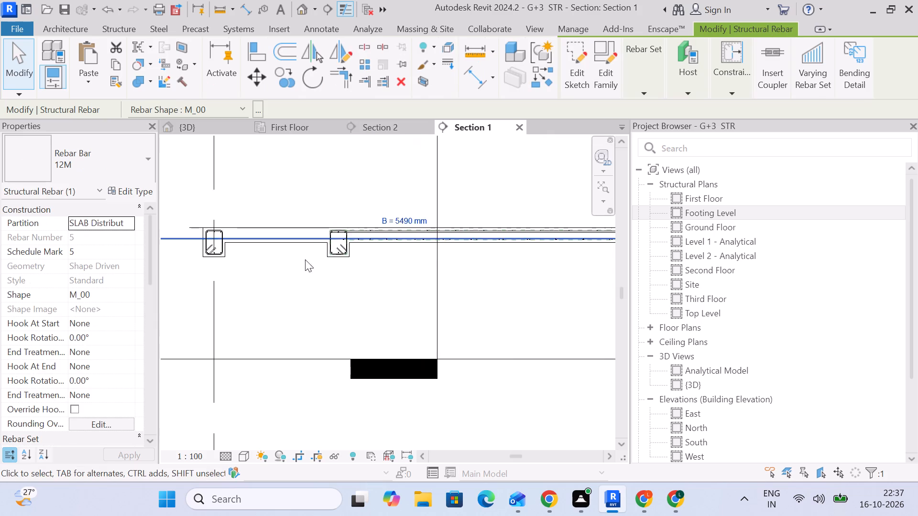
scroll(412, 238, up, 4)
middle_drag(429, 287, 308, 287)
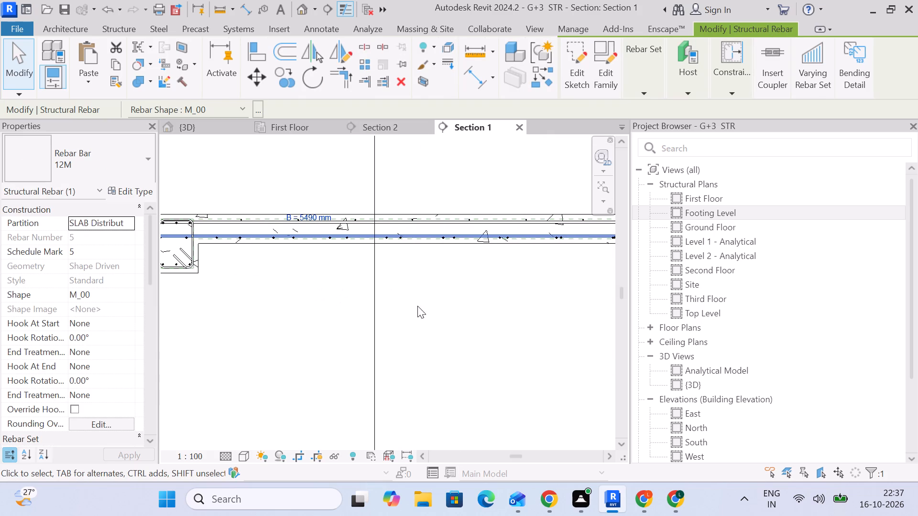
scroll(454, 310, down, 4)
click(453, 310)
Shift the 12M cranked bar's bend away from the grid 5 beam in Section 2, making its top leg B 700 mm.
click(390, 120)
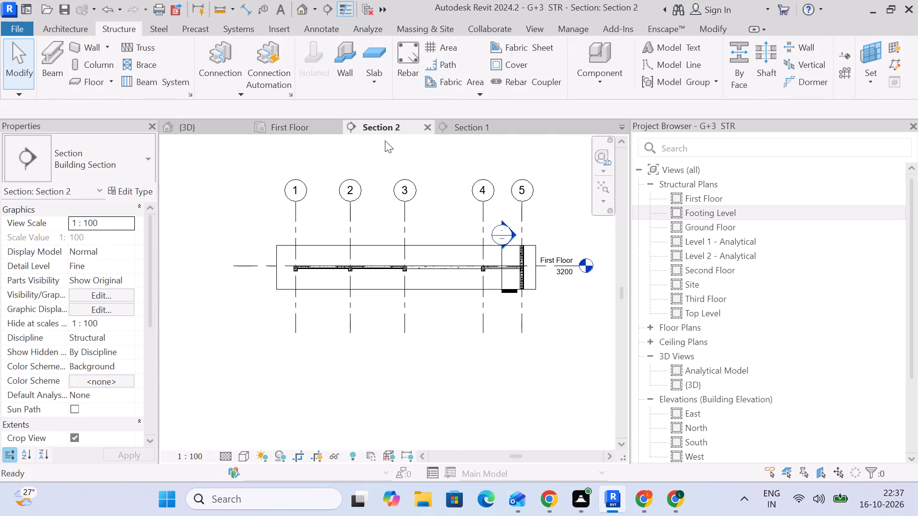
scroll(504, 288, up, 8)
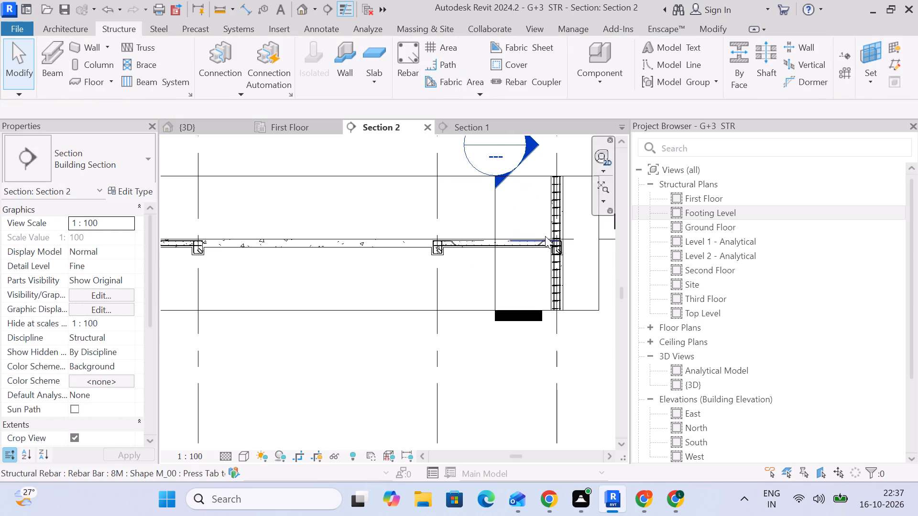
scroll(538, 236, up, 9)
scroll(532, 317, up, 1)
middle_drag(532, 317, 402, 300)
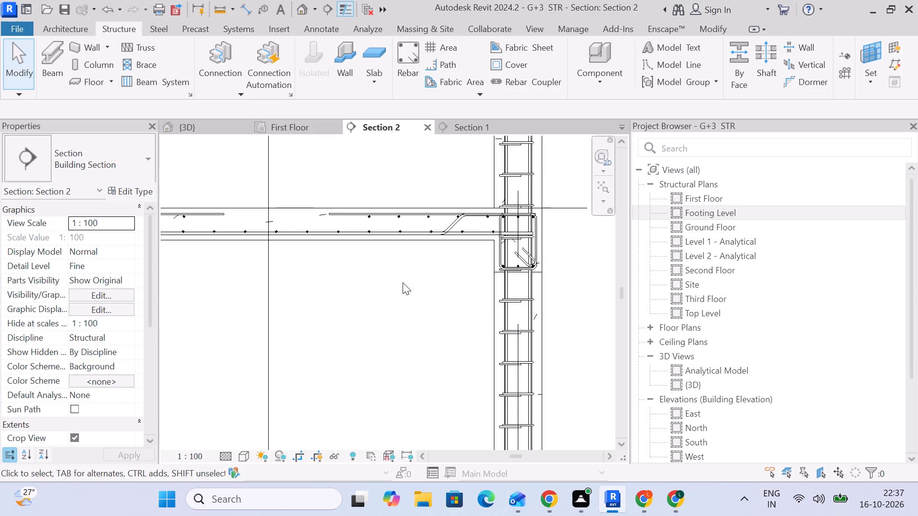
scroll(440, 226, up, 4)
click(467, 226)
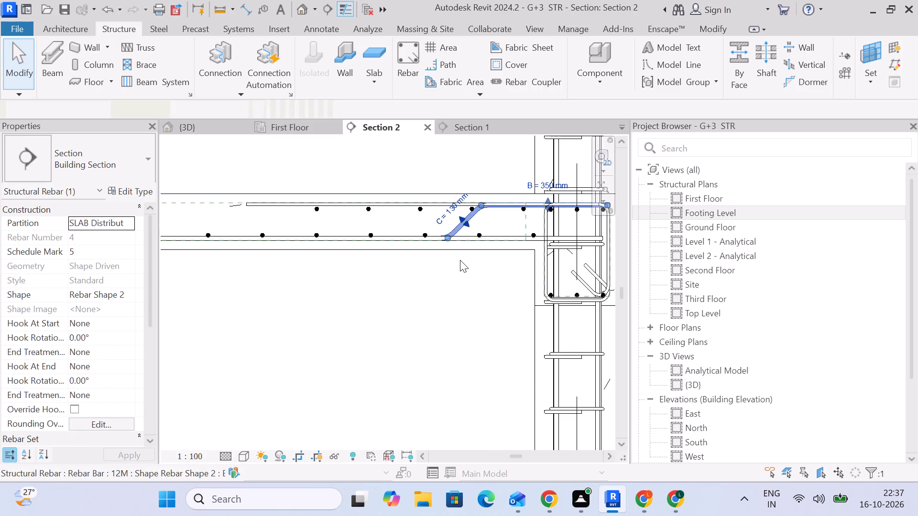
scroll(460, 260, down, 6)
scroll(460, 262, up, 1)
middle_drag(459, 264, 514, 260)
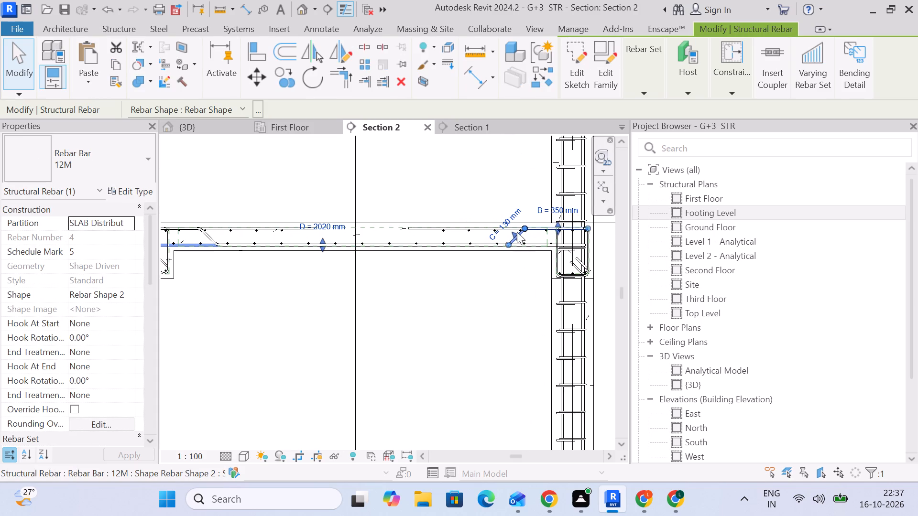
drag(515, 232, 489, 235)
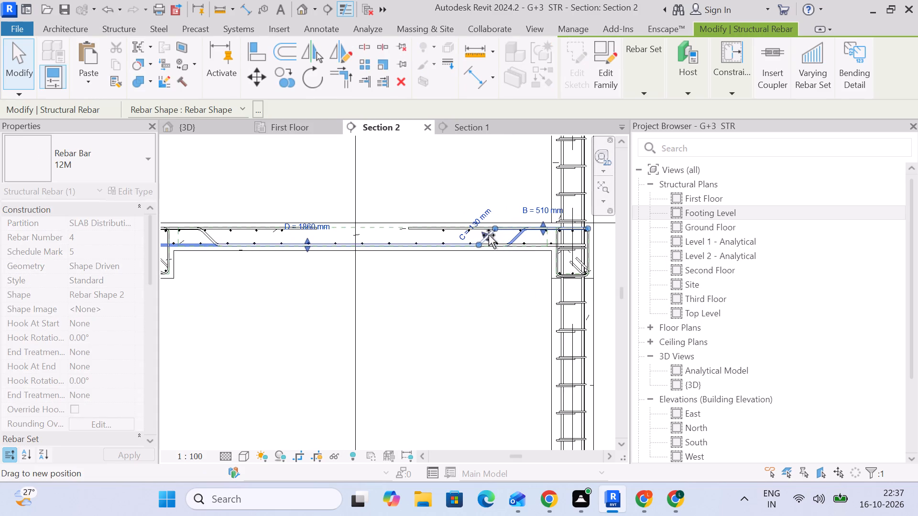
drag(489, 235, 473, 235)
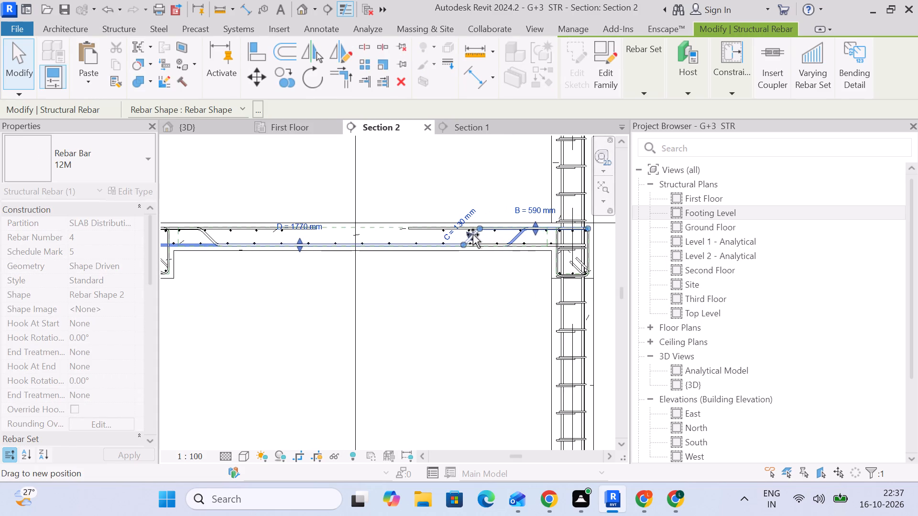
drag(473, 235, 467, 235)
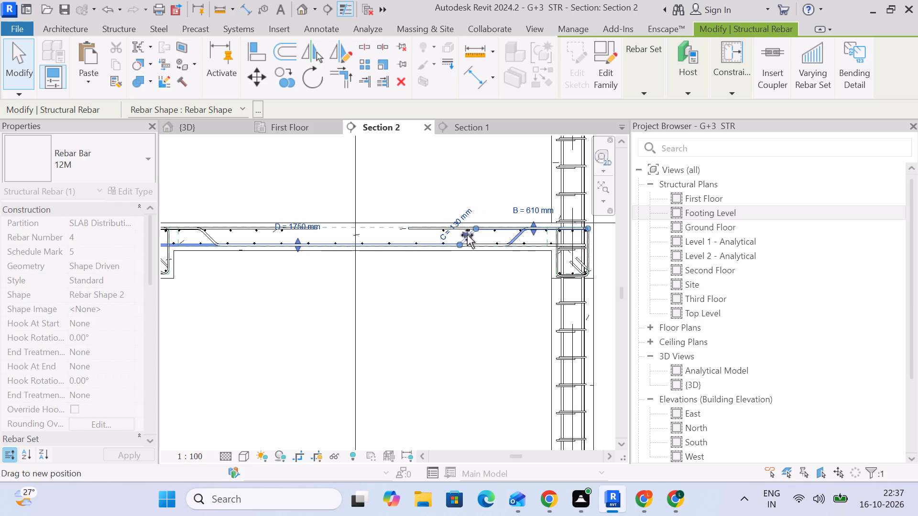
drag(467, 235, 452, 236)
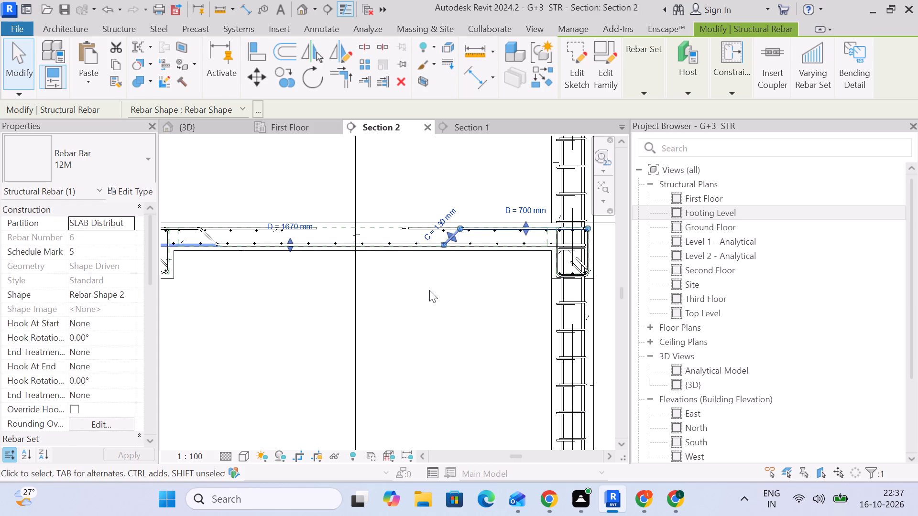
click(429, 290)
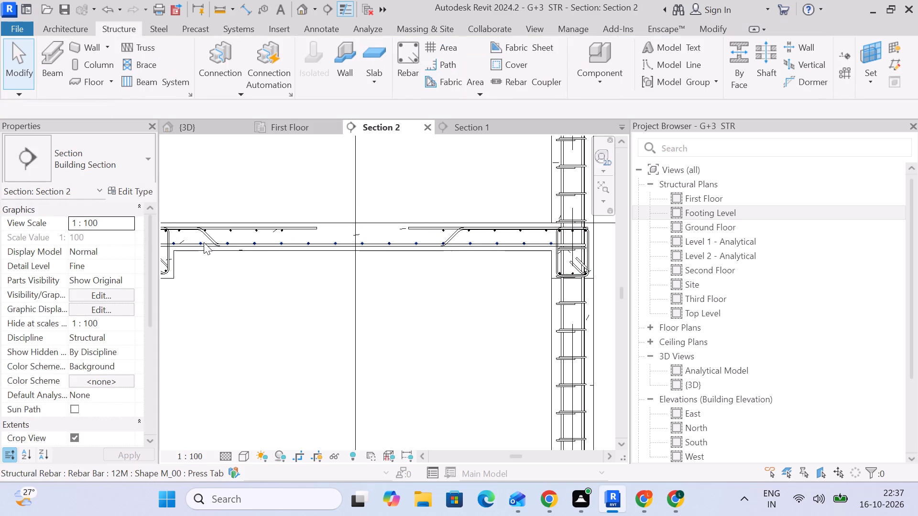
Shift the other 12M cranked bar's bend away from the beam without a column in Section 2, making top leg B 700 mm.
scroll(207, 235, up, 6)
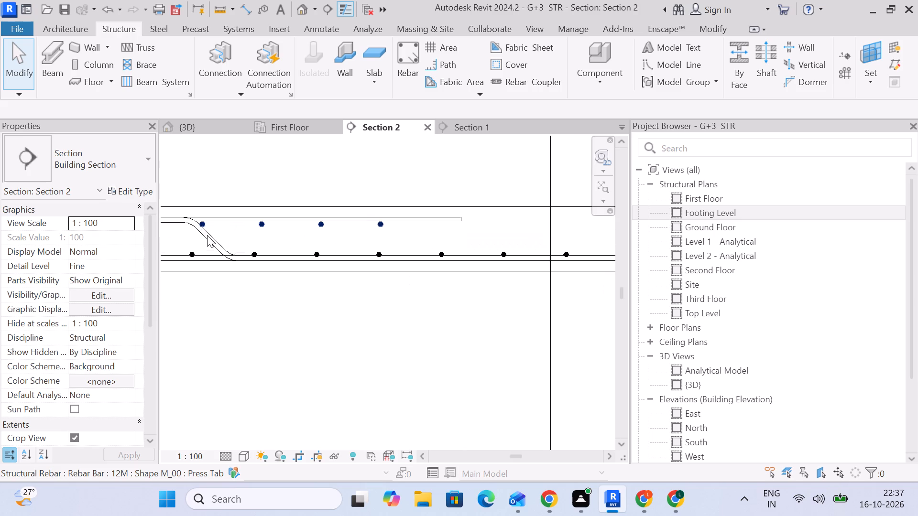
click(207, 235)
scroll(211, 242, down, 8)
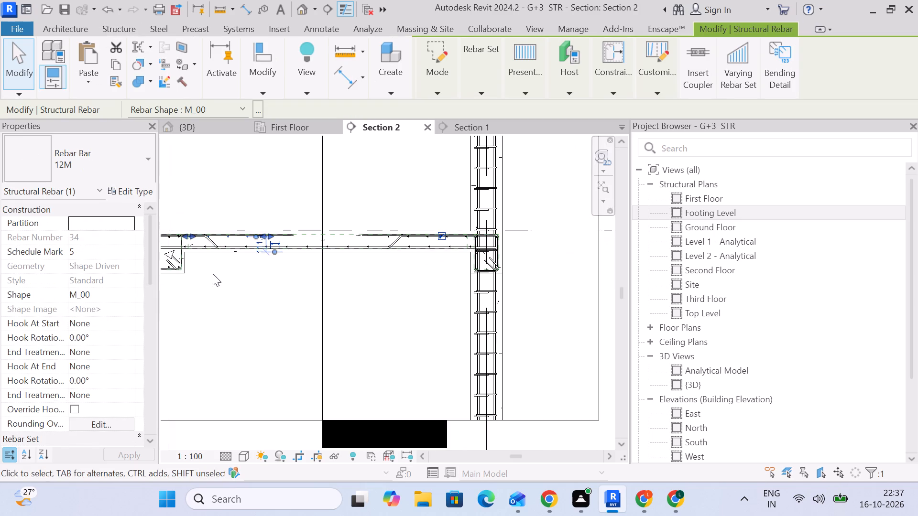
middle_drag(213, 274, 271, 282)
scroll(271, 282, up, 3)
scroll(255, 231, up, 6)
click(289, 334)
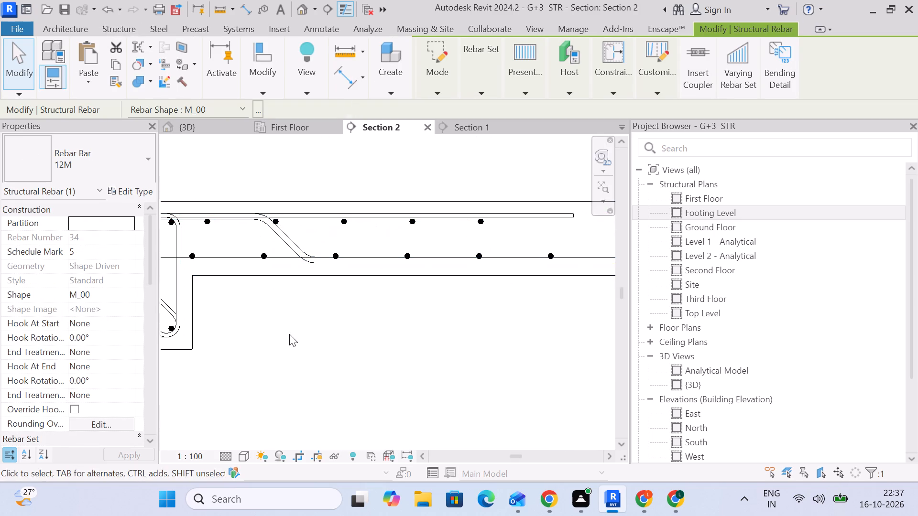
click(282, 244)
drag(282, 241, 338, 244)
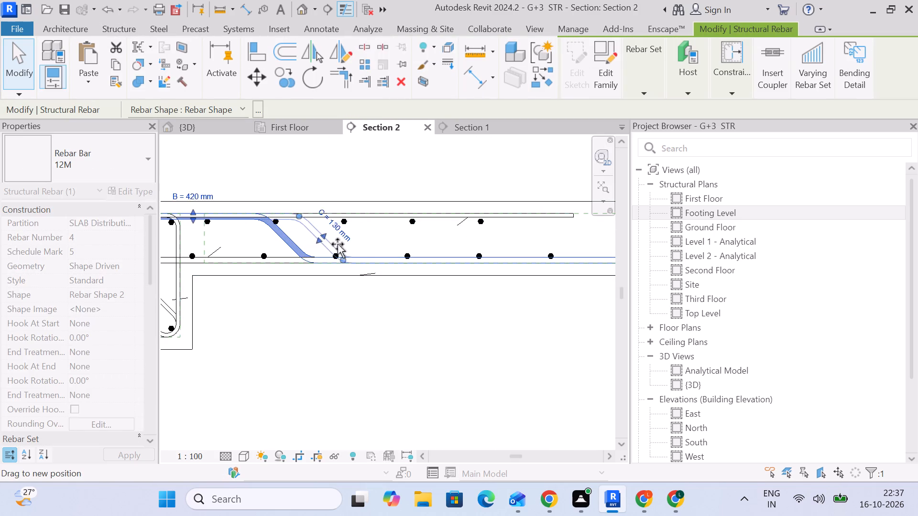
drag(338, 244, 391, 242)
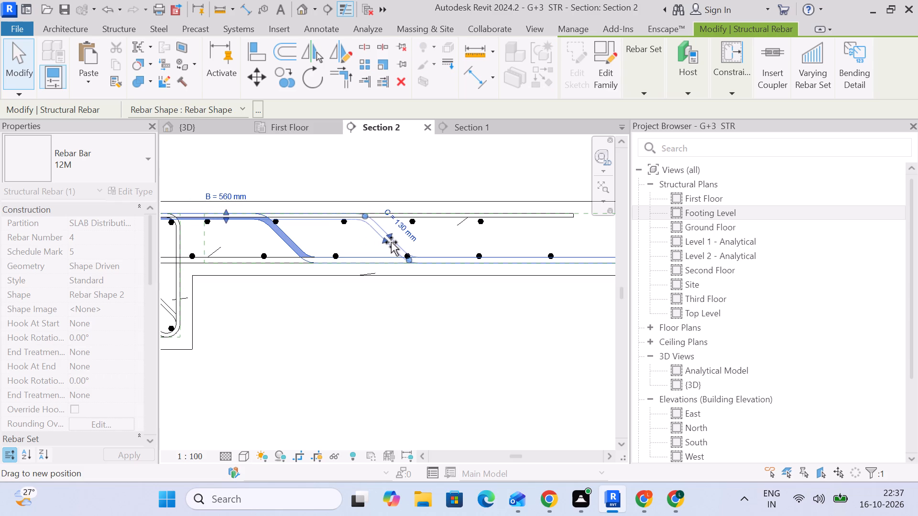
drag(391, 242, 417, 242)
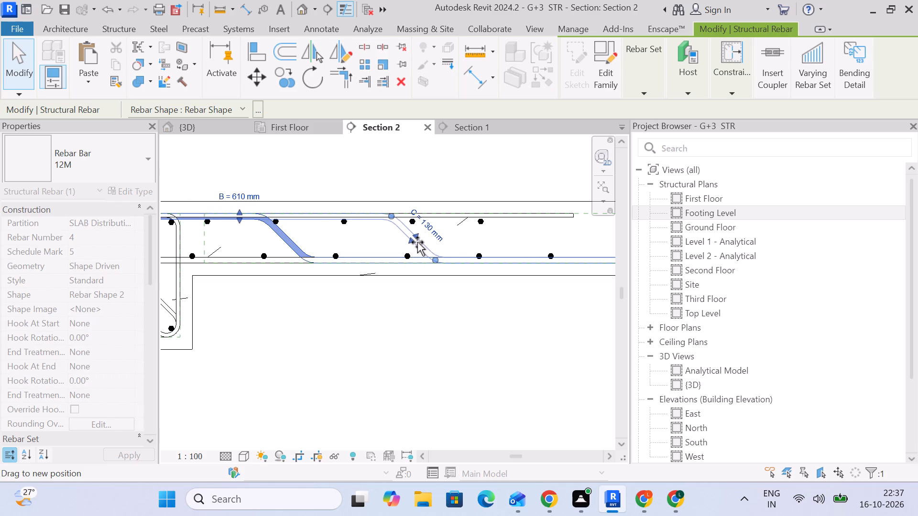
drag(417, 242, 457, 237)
Pull the same cranked bar's bend back toward the beam without a column, making its top leg B 500 mm.
scroll(443, 273, down, 5)
middle_drag(457, 298, 187, 262)
scroll(279, 283, down, 4)
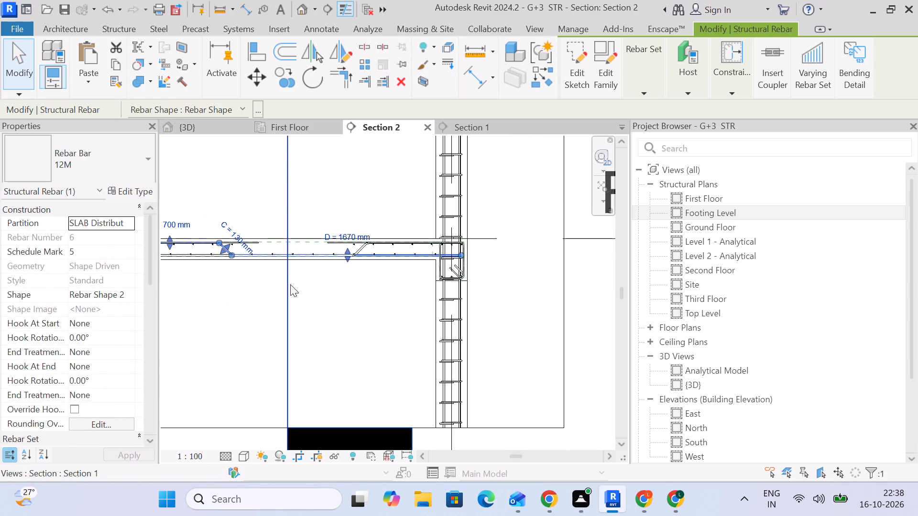
scroll(292, 282, up, 4)
middle_drag(294, 282, 479, 295)
scroll(420, 270, down, 4)
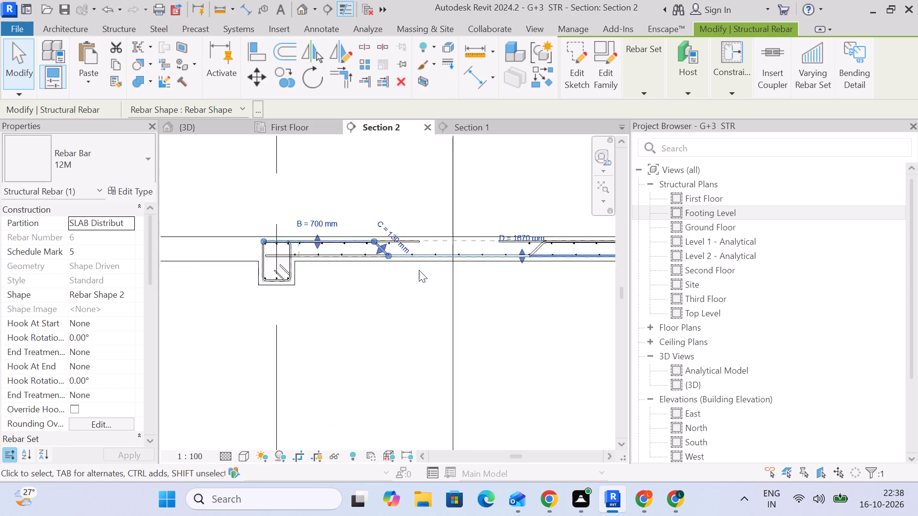
scroll(419, 270, down, 1)
scroll(391, 260, up, 6)
scroll(450, 254, up, 3)
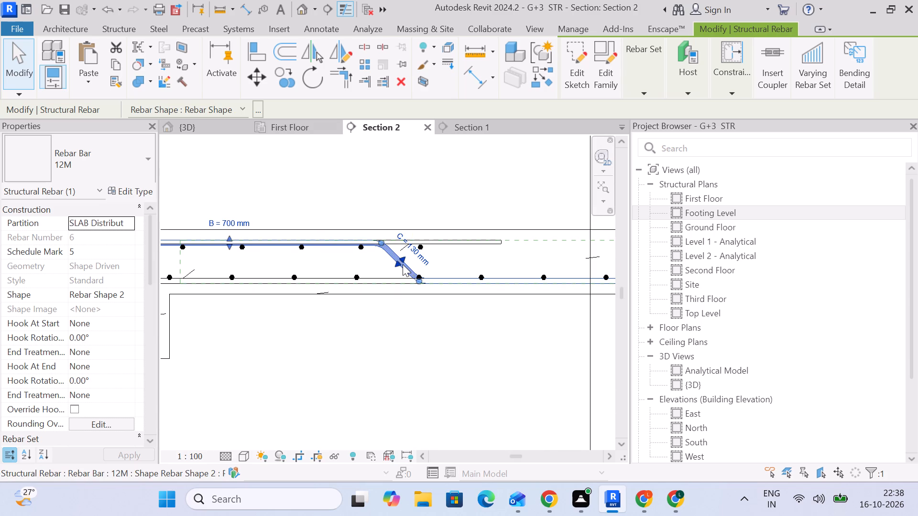
drag(395, 261, 326, 259)
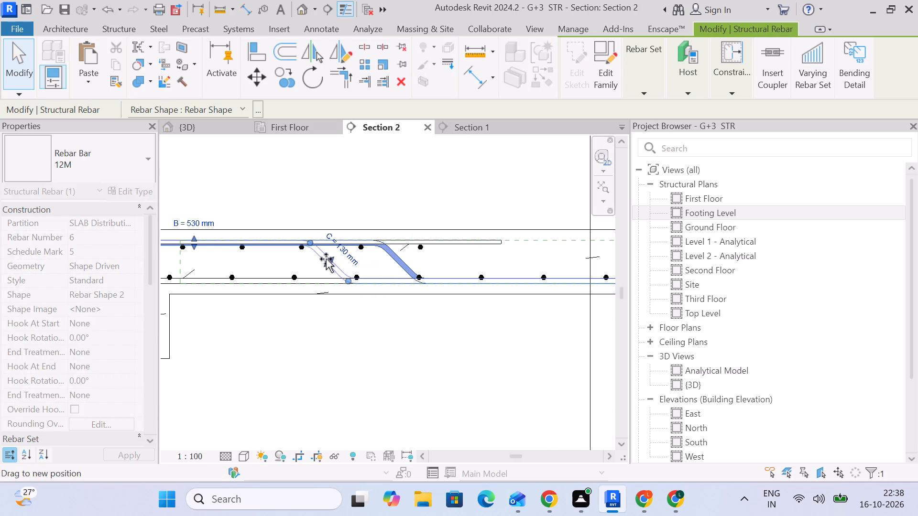
drag(326, 259, 312, 258)
Shift the opposite 12M cranked bar's bend toward the beam at the column, making its top leg B 500 mm.
scroll(317, 265, down, 5)
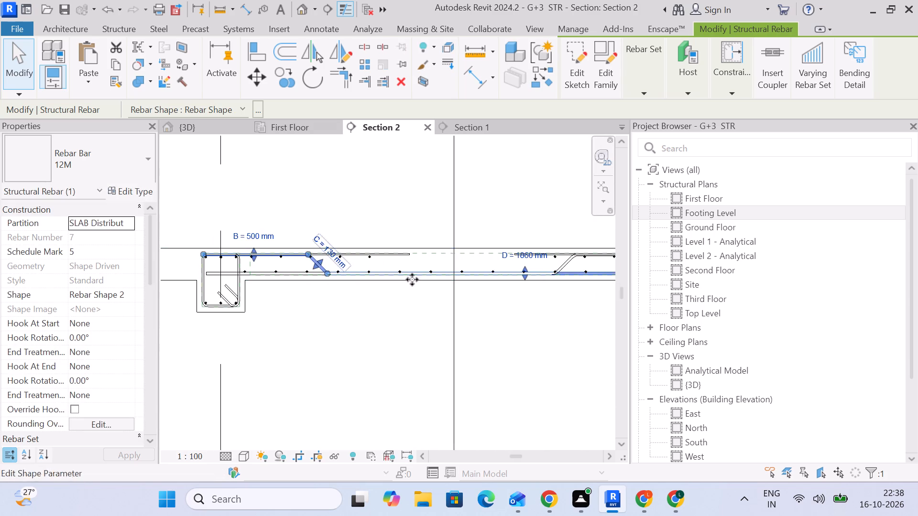
middle_drag(510, 309, 214, 294)
scroll(271, 296, up, 5)
click(264, 215)
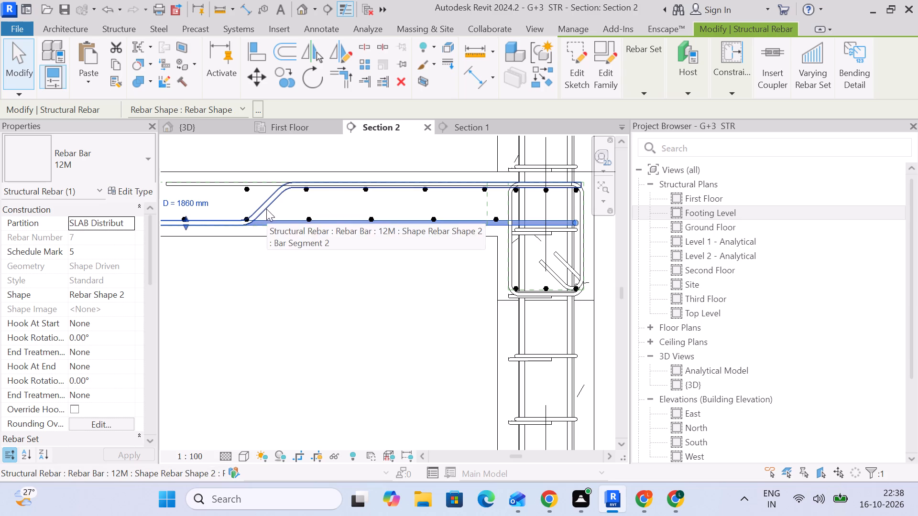
click(266, 208)
scroll(268, 248, down, 3)
middle_drag(269, 259, 245, 317)
drag(243, 276, 280, 277)
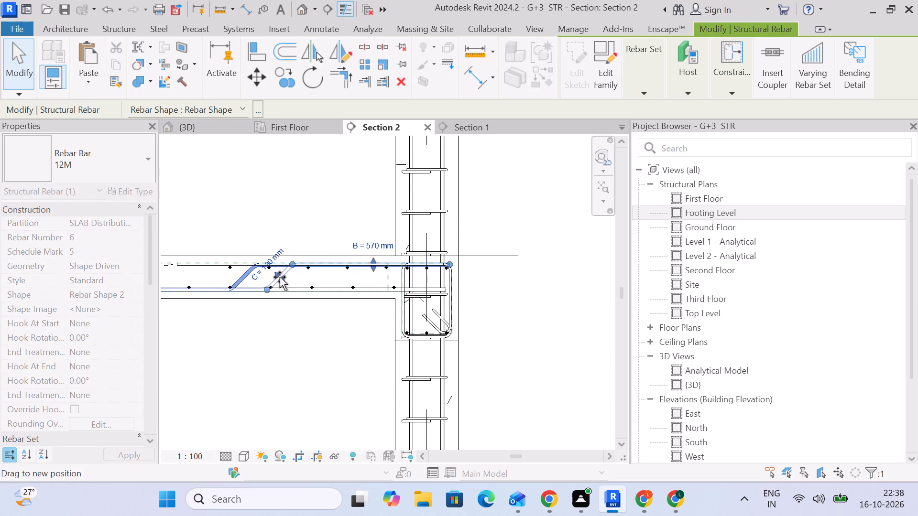
drag(280, 277, 290, 278)
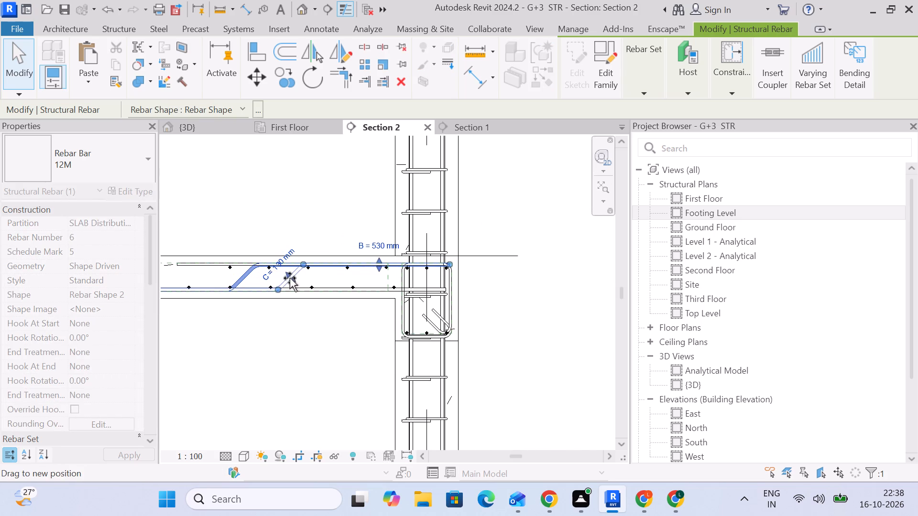
drag(290, 278, 295, 279)
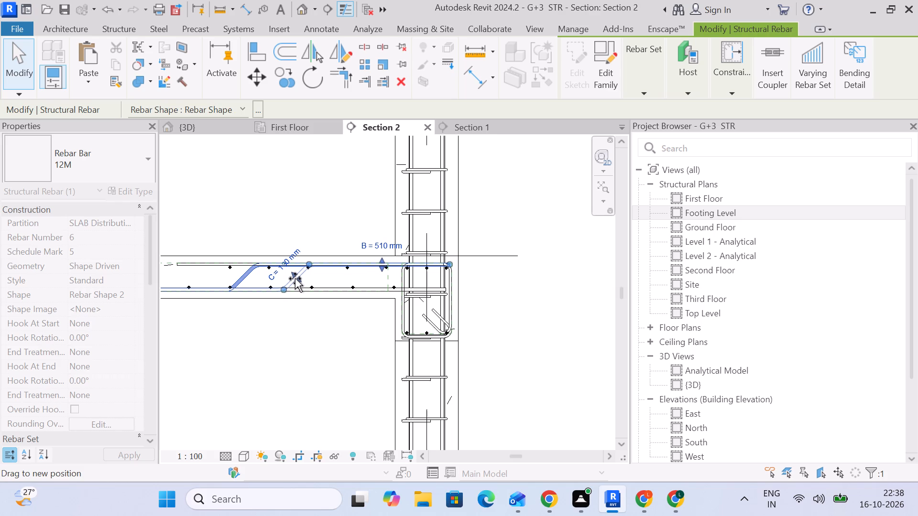
drag(295, 279, 297, 279)
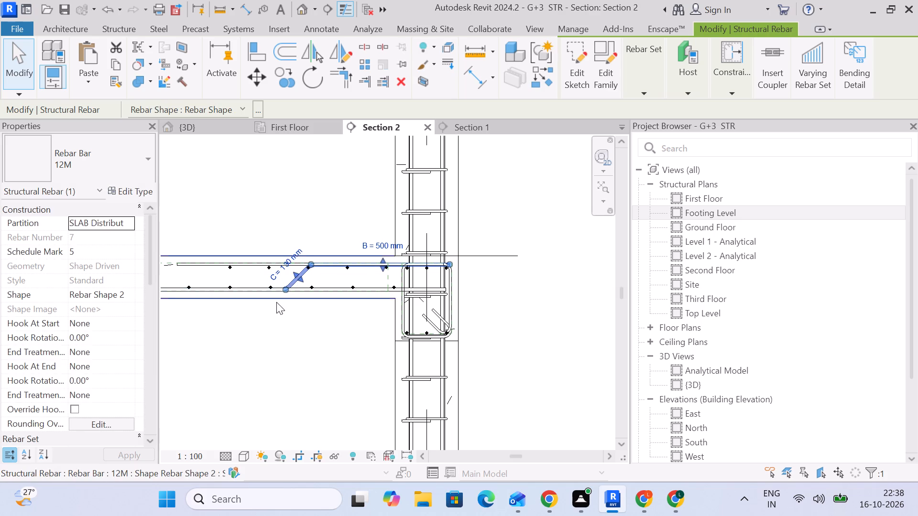
scroll(276, 304, down, 6)
middle_drag(276, 319, 371, 293)
scroll(371, 293, up, 1)
click(347, 312)
Shorten the 12M top distribution bar set at the beam without a column so its last bar sits at the crank's upper bend.
scroll(340, 309, down, 4)
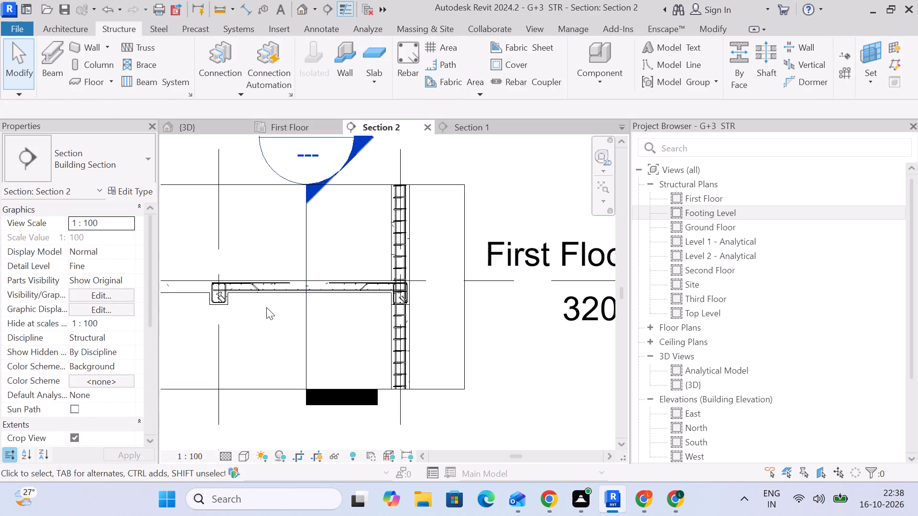
scroll(266, 307, up, 4)
scroll(202, 267, up, 4)
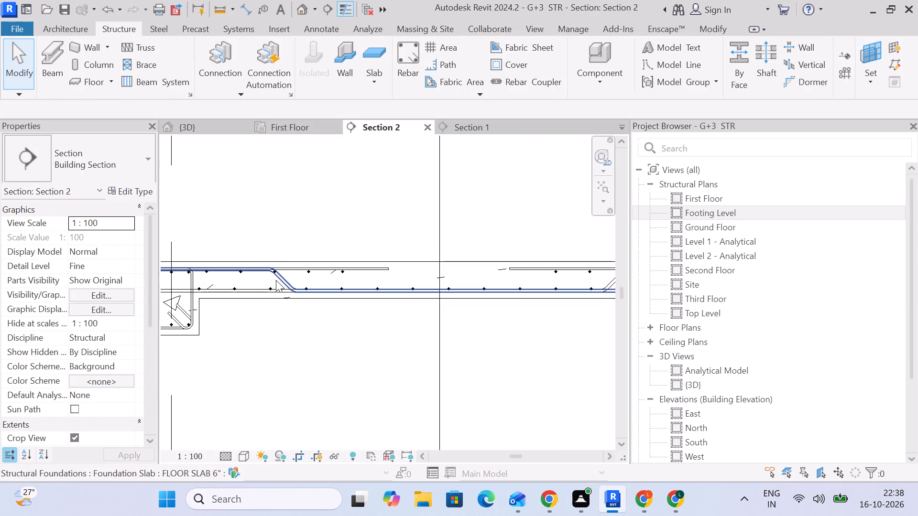
click(279, 280)
middle_drag(254, 313, 321, 316)
click(341, 340)
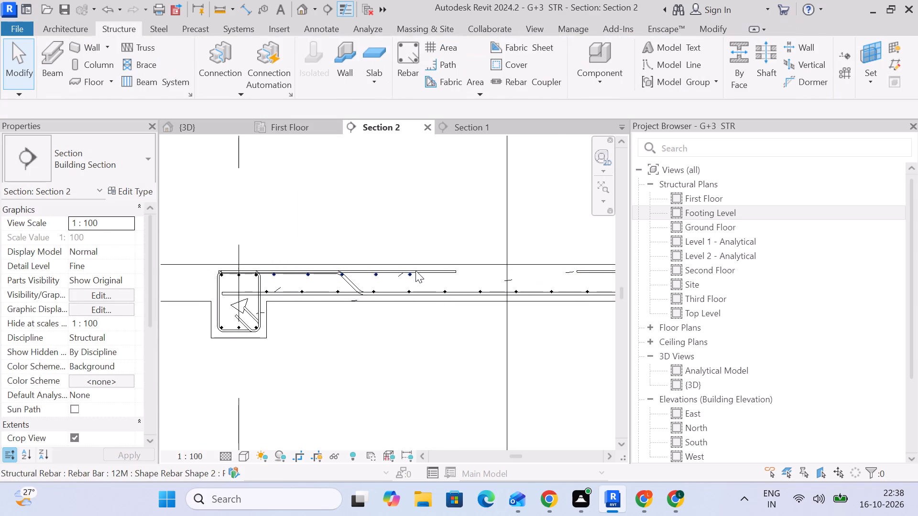
click(415, 270)
scroll(405, 269, up, 4)
drag(412, 274, 300, 282)
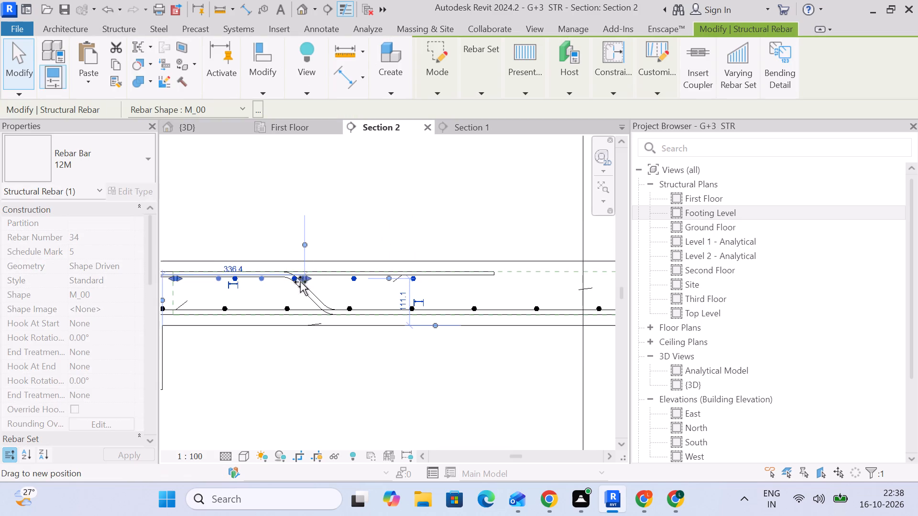
drag(300, 282, 286, 284)
Shorten the 8M extra top bar at the beam without a column so it ends just past the cranked bar's bend.
click(415, 273)
drag(495, 275, 434, 274)
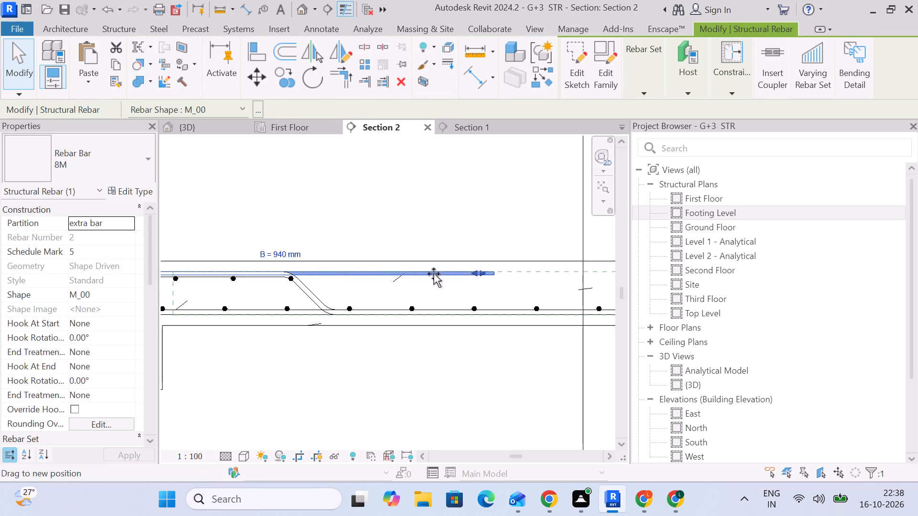
drag(434, 274, 348, 280)
Shorten the 12M top distribution bar set on the column side so its last bar sits at the crank's upper bend.
scroll(380, 315, down, 6)
middle_drag(552, 331, 227, 303)
scroll(335, 312, up, 6)
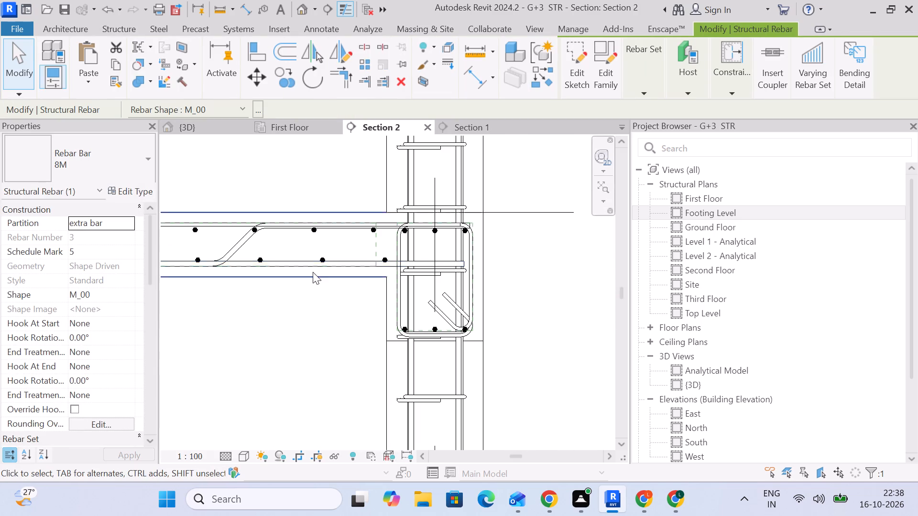
scroll(256, 292, down, 1)
middle_drag(269, 309, 323, 340)
click(320, 352)
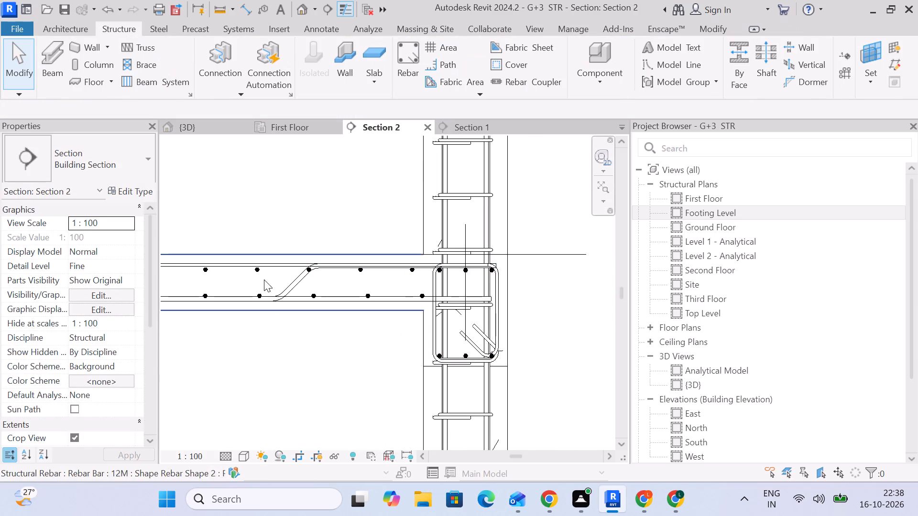
click(257, 274)
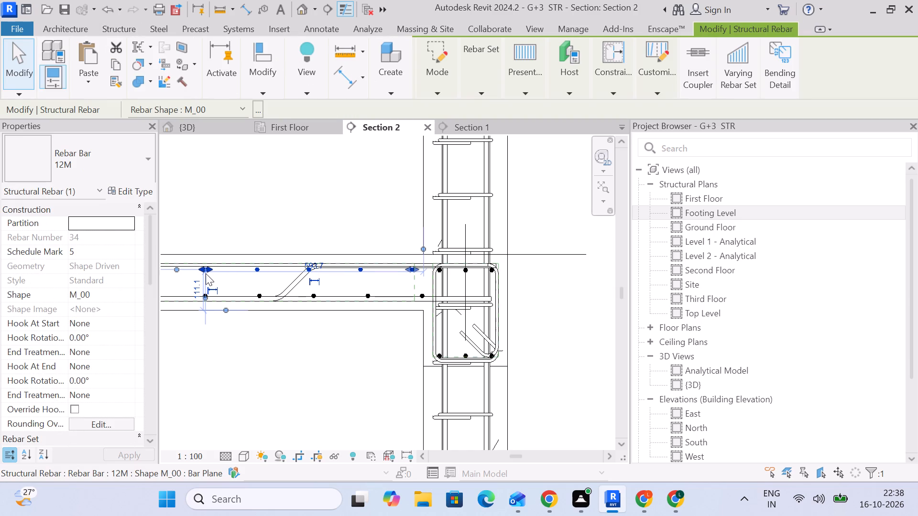
drag(206, 273, 317, 289)
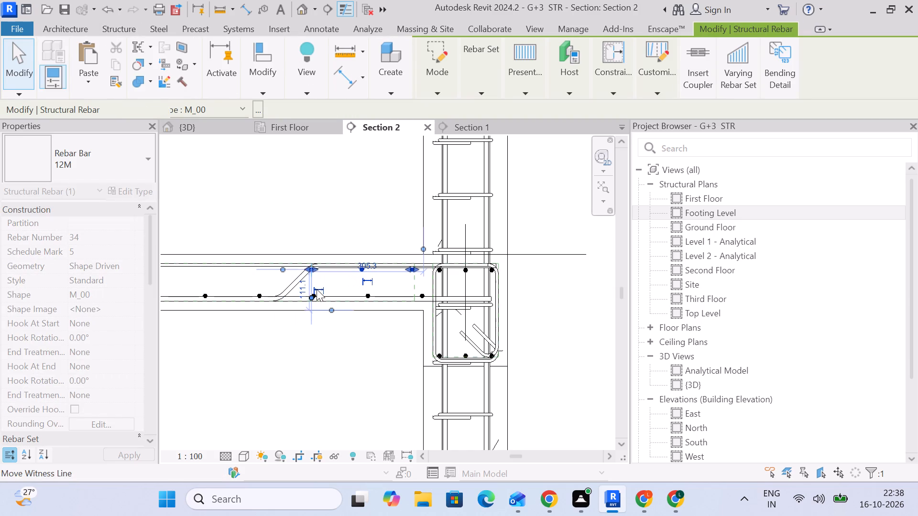
click(286, 347)
Shorten the 8M extra top bar on the column side to about 620 mm, ending just past the cranked bar's bend.
click(250, 267)
scroll(245, 271, down, 4)
middle_drag(245, 272, 317, 274)
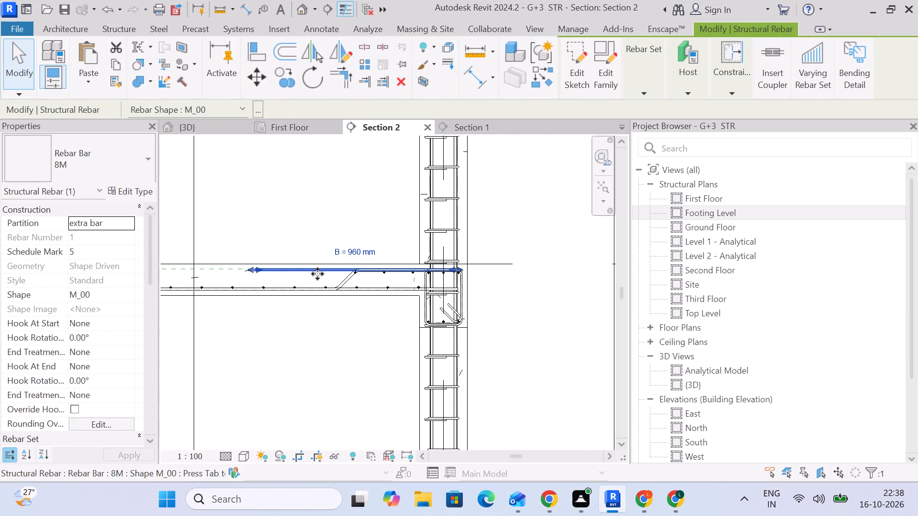
drag(255, 269, 326, 282)
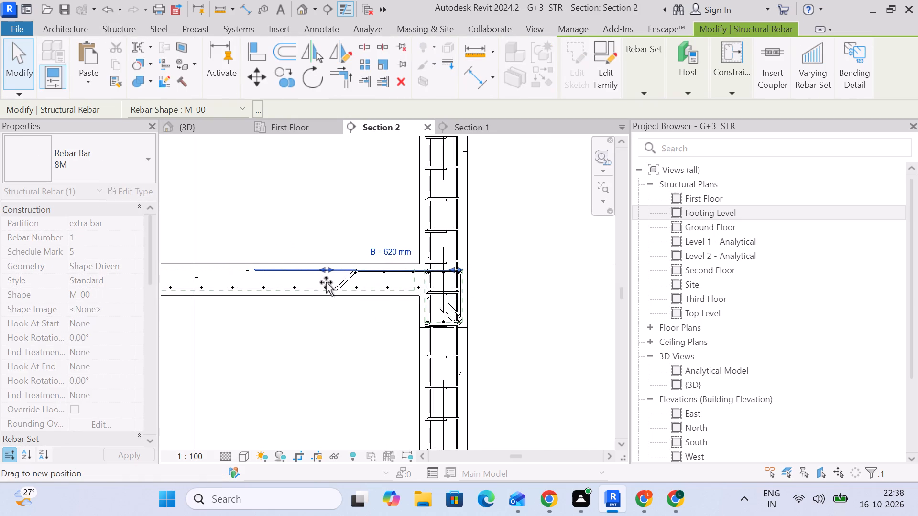
drag(326, 282, 324, 283)
click(322, 346)
In Section 1, shorten the 12M bottom bar to B 3470 mm so it ends inside the slab's own edge beam, clear of the adjacent bay.
scroll(237, 315, down, 4)
middle_drag(235, 316, 350, 263)
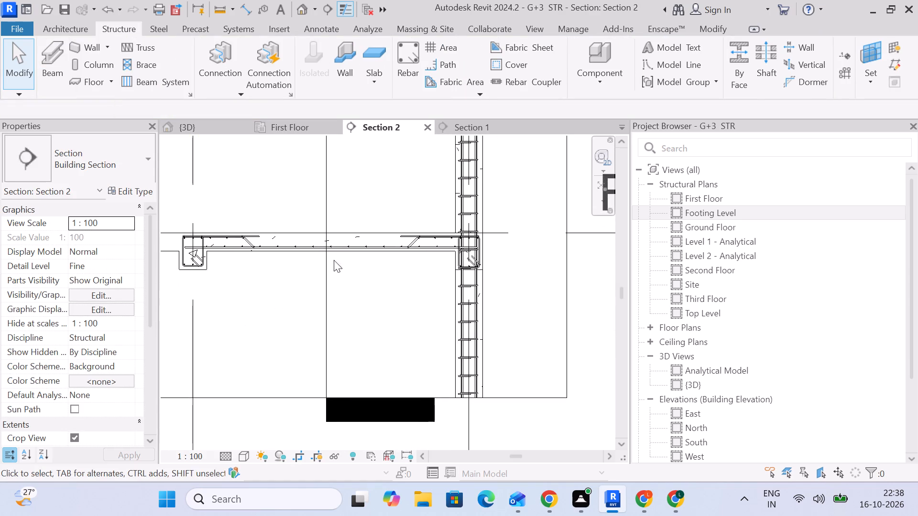
scroll(302, 254, up, 3)
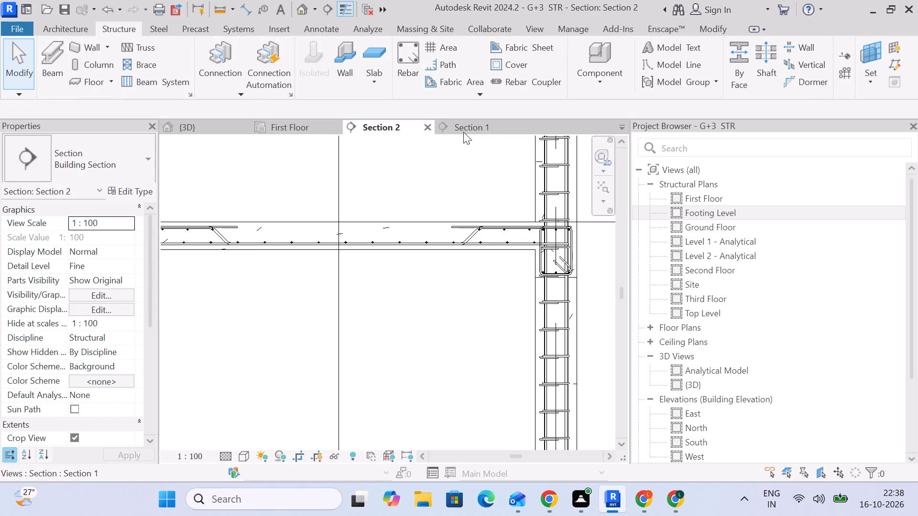
click(467, 126)
scroll(366, 284, down, 4)
middle_drag(370, 287, 286, 265)
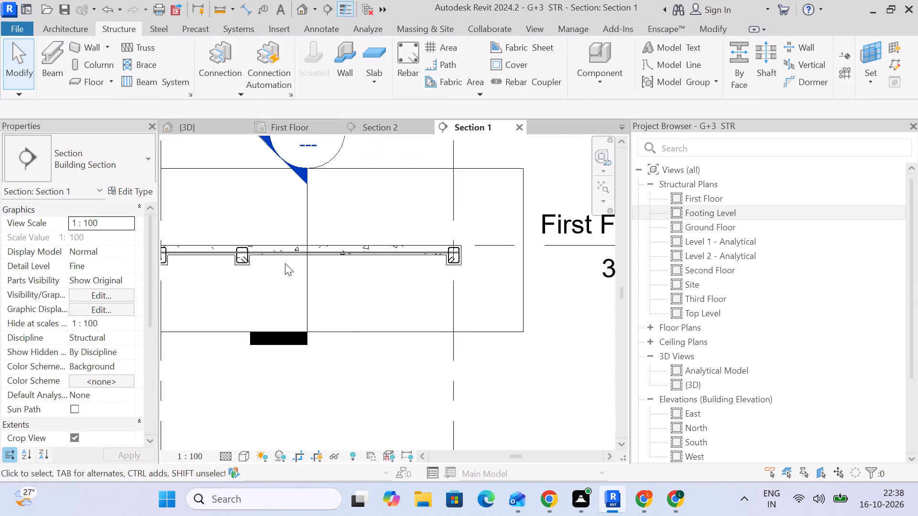
scroll(284, 263, up, 4)
middle_drag(259, 271, 444, 271)
scroll(341, 257, up, 3)
click(314, 240)
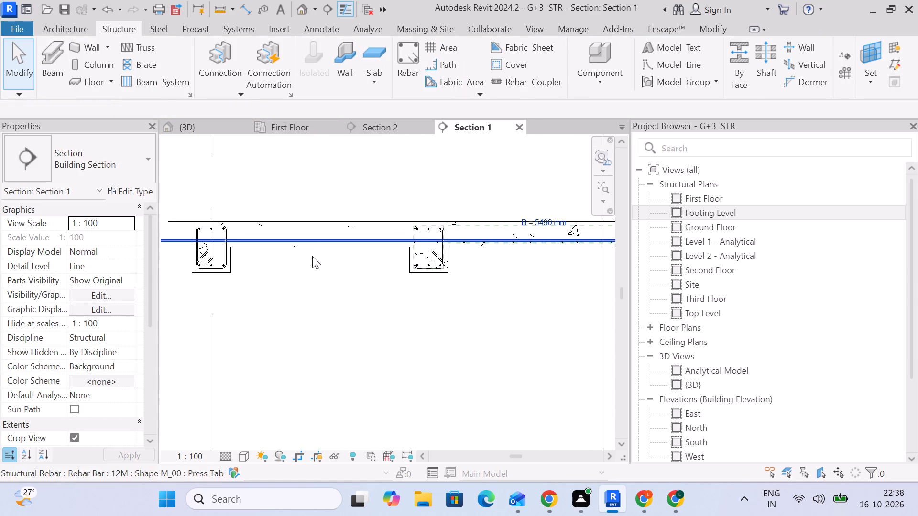
scroll(312, 258, down, 3)
middle_drag(313, 262, 352, 269)
drag(195, 253, 295, 259)
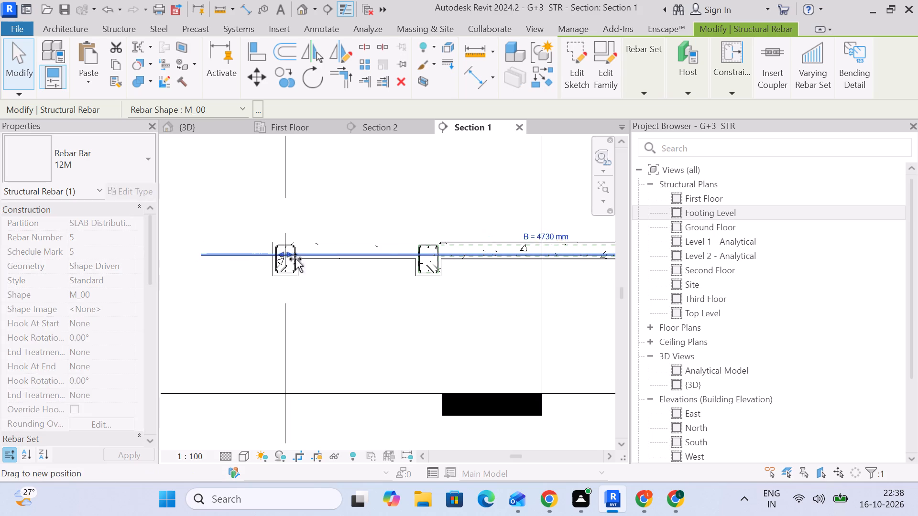
drag(295, 259, 440, 270)
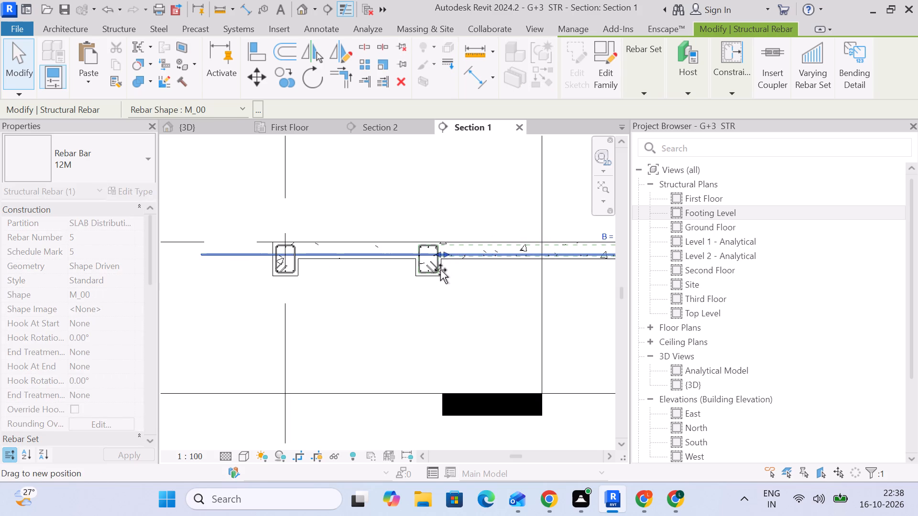
drag(440, 270, 425, 276)
Fine-tune the 12M bottom bar's end at the interior beam so it stops inside the beam's stirrup.
middle_drag(494, 285, 319, 286)
scroll(312, 274, up, 4)
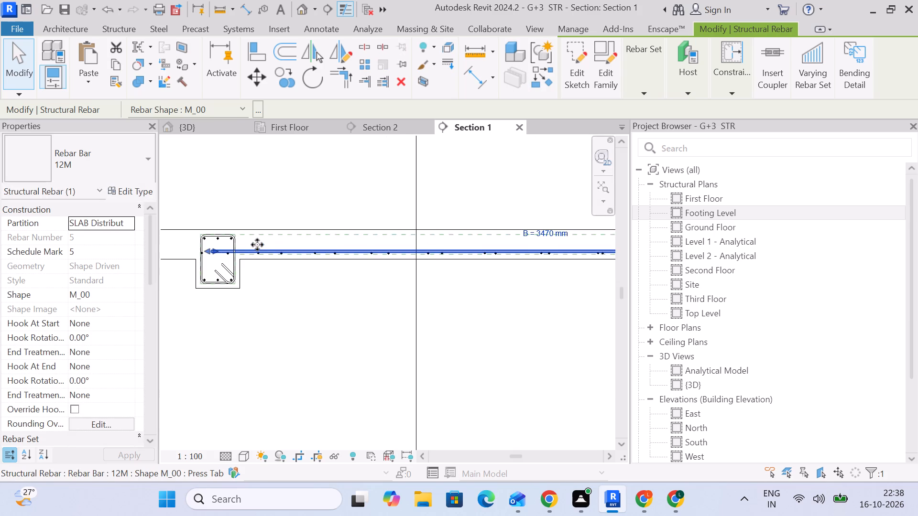
scroll(246, 245, up, 4)
middle_drag(221, 267, 277, 273)
scroll(277, 273, up, 1)
drag(238, 266, 236, 267)
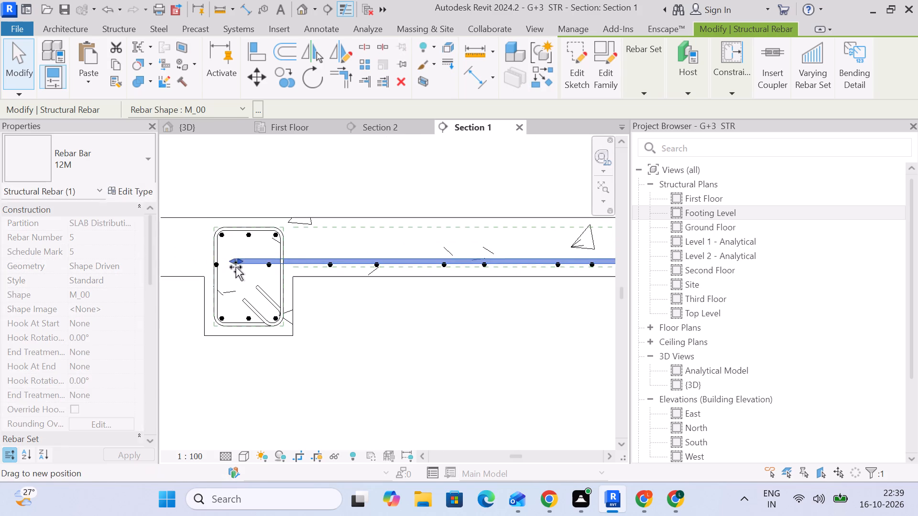
drag(236, 267, 228, 271)
click(380, 355)
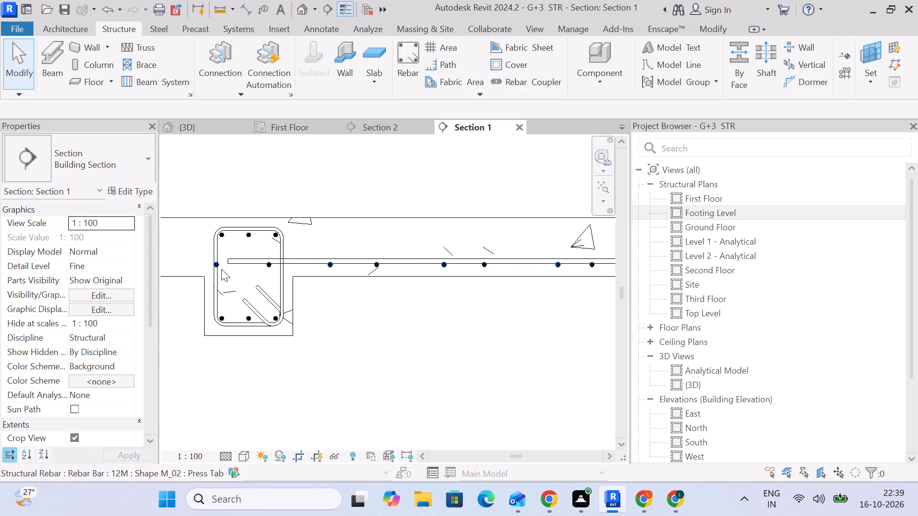
Shorten the 12M Rebar Shape 2 set that starts at the interior beam's outer stirrup leg so its first bar sits at the beam's slab-side face.
click(220, 268)
scroll(222, 258, up, 4)
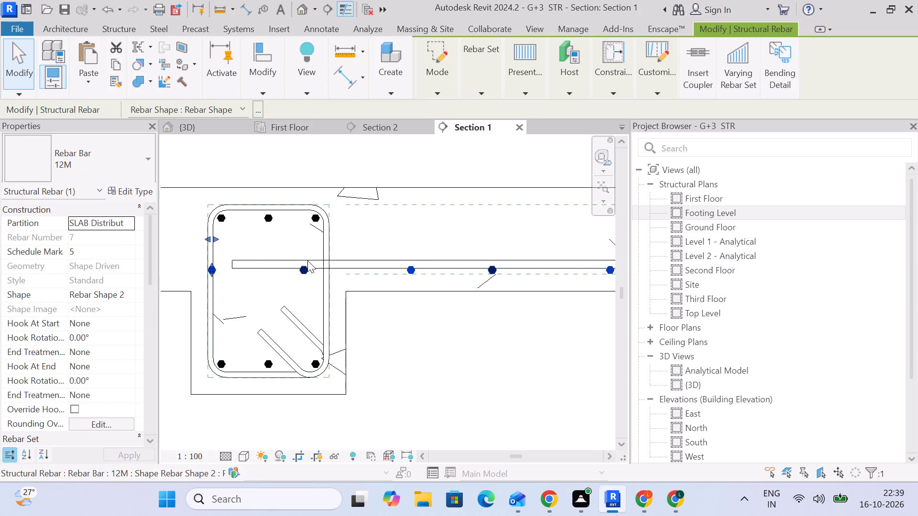
drag(215, 240, 335, 250)
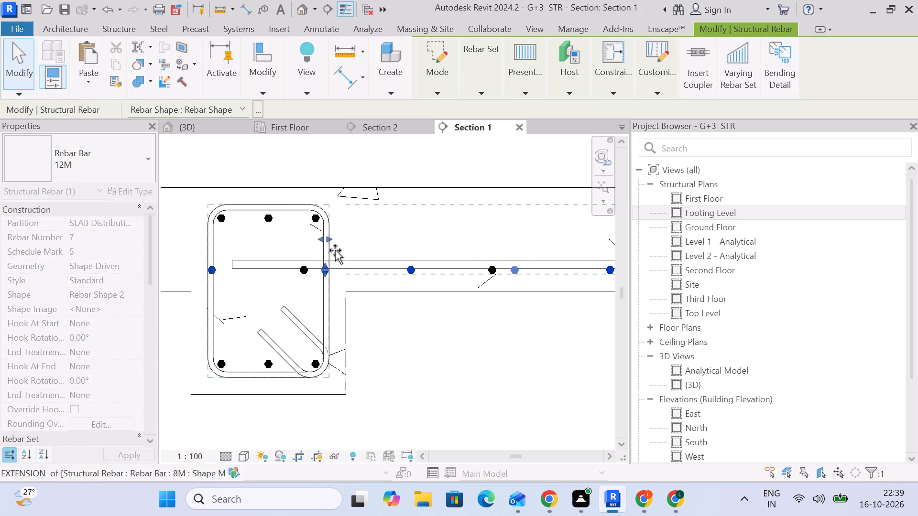
drag(335, 250, 345, 249)
scroll(411, 306, down, 5)
middle_drag(496, 332, 430, 317)
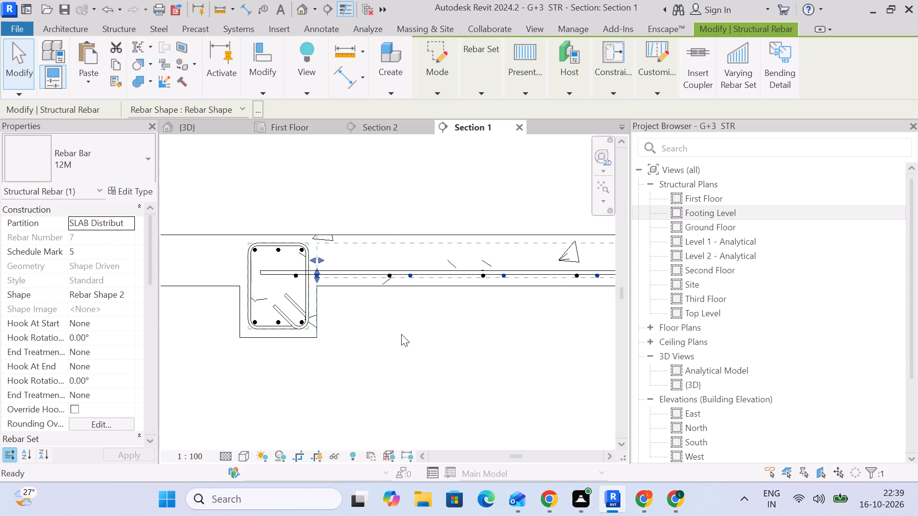
click(401, 334)
Pull the other 12M Rebar Shape 2 set out of the interior beam so its first bar lies midway between the first set's bars.
scroll(291, 279, up, 5)
click(296, 275)
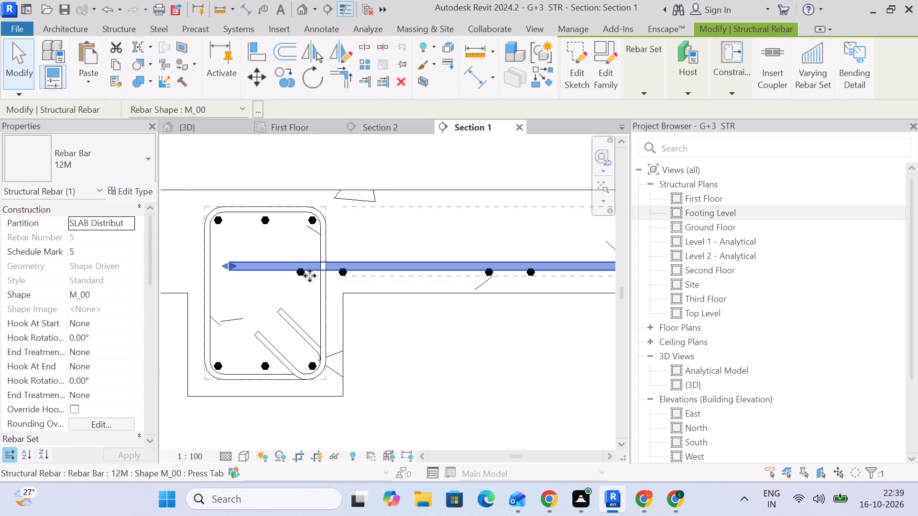
scroll(305, 280, up, 5)
click(443, 369)
click(301, 268)
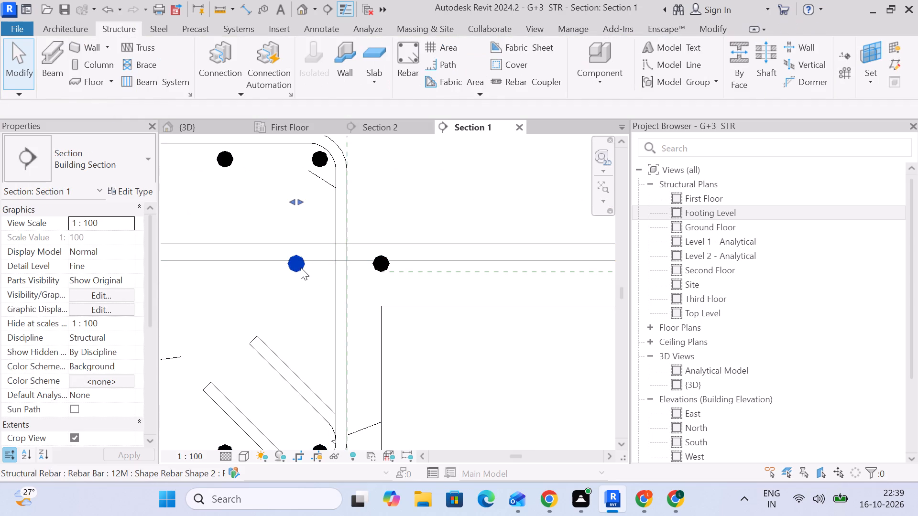
scroll(300, 268, down, 5)
middle_drag(302, 271, 255, 295)
scroll(255, 295, up, 1)
drag(252, 259, 336, 269)
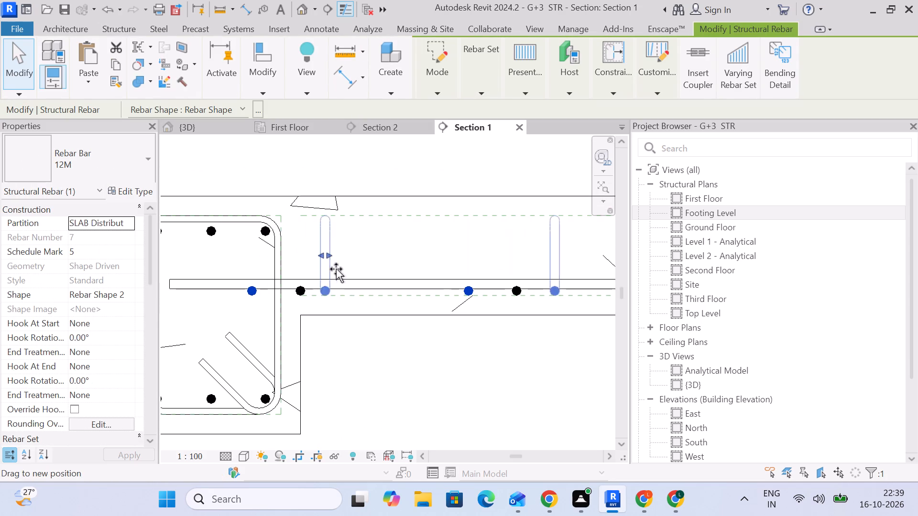
drag(336, 269, 386, 265)
drag(389, 258, 407, 259)
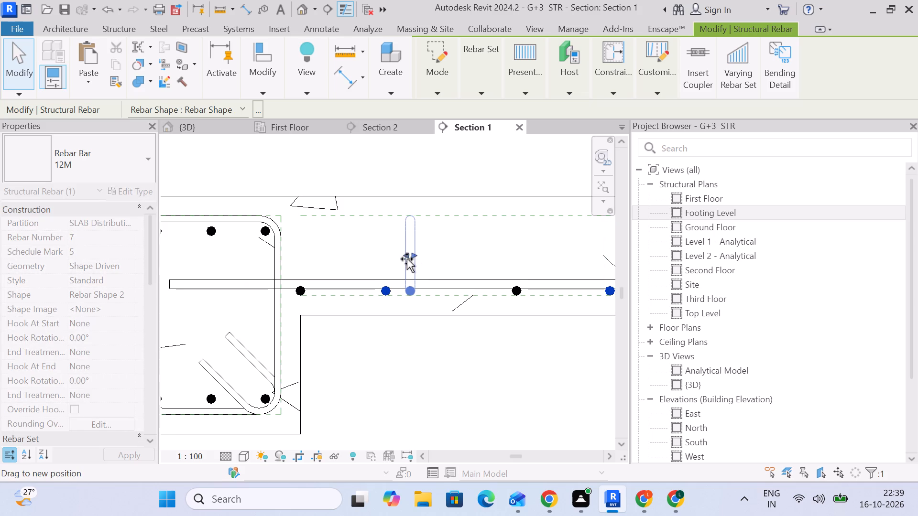
drag(407, 259, 412, 258)
scroll(412, 258, down, 6)
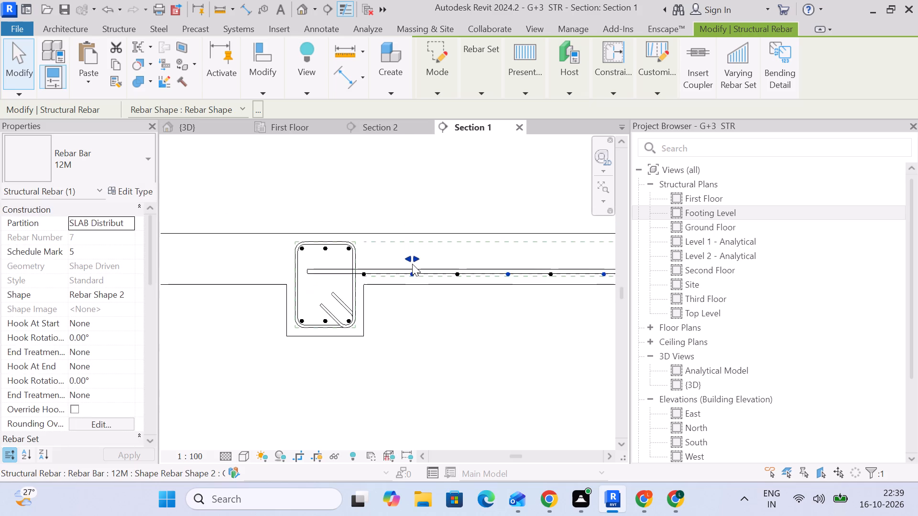
Pull the last bar of the same 12M set out of the edge beam and back into the slab.
scroll(478, 325, down, 1)
middle_drag(467, 323, 424, 313)
scroll(492, 320, down, 4)
middle_drag(497, 323, 97, 306)
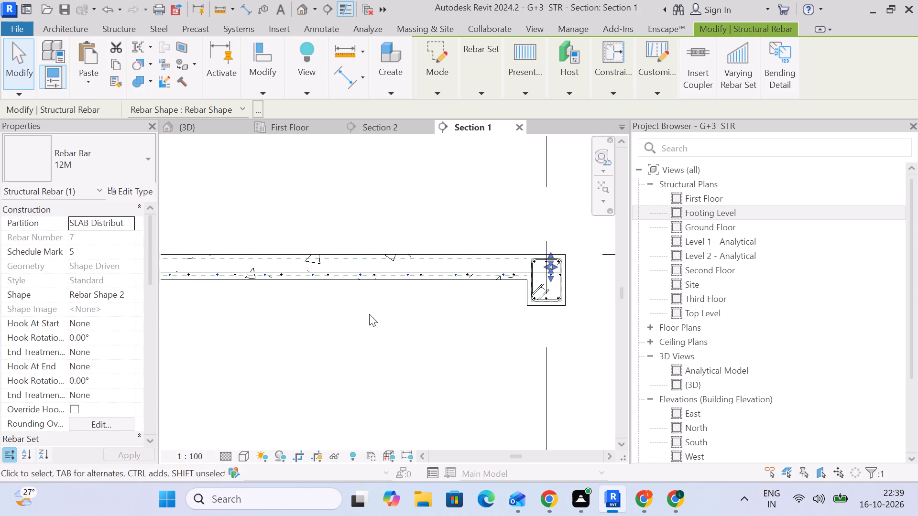
middle_drag(444, 307, 311, 301)
scroll(426, 283, up, 5)
scroll(414, 256, down, 1)
scroll(414, 256, up, 4)
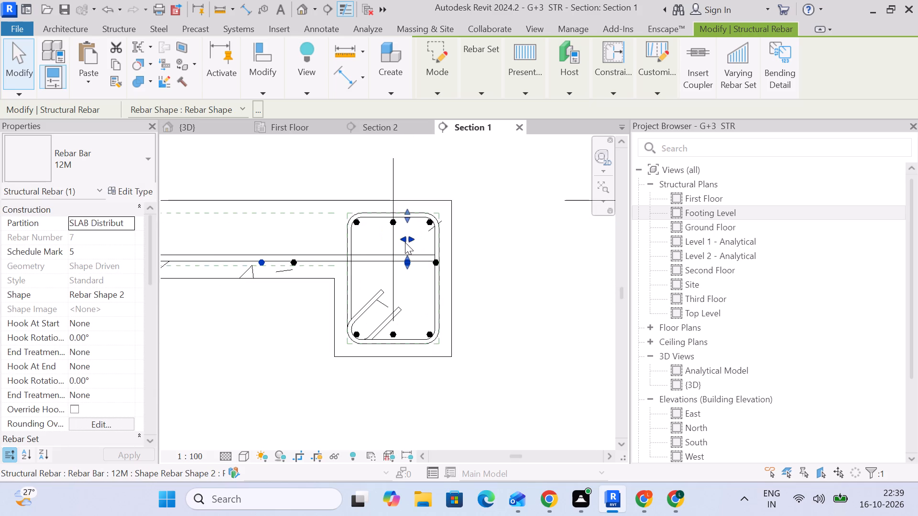
drag(402, 241, 243, 241)
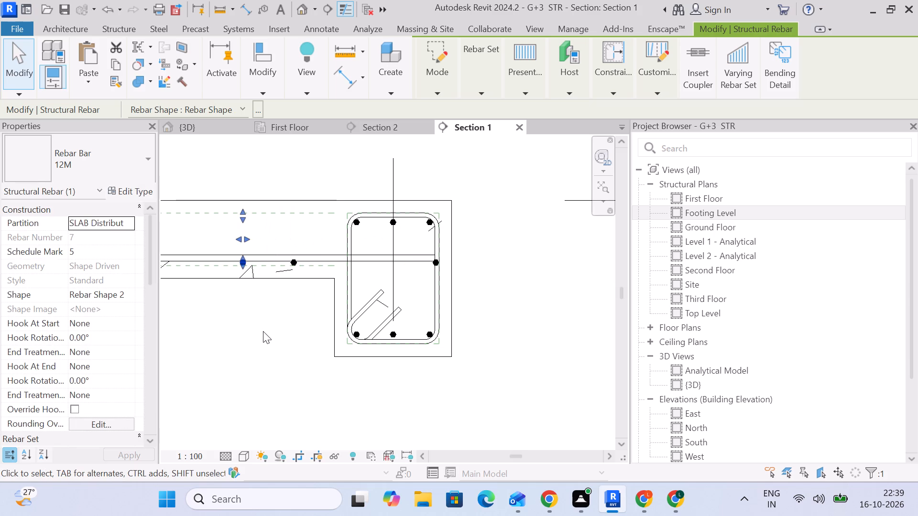
scroll(262, 330, down, 2)
middle_drag(262, 330, 326, 331)
click(325, 326)
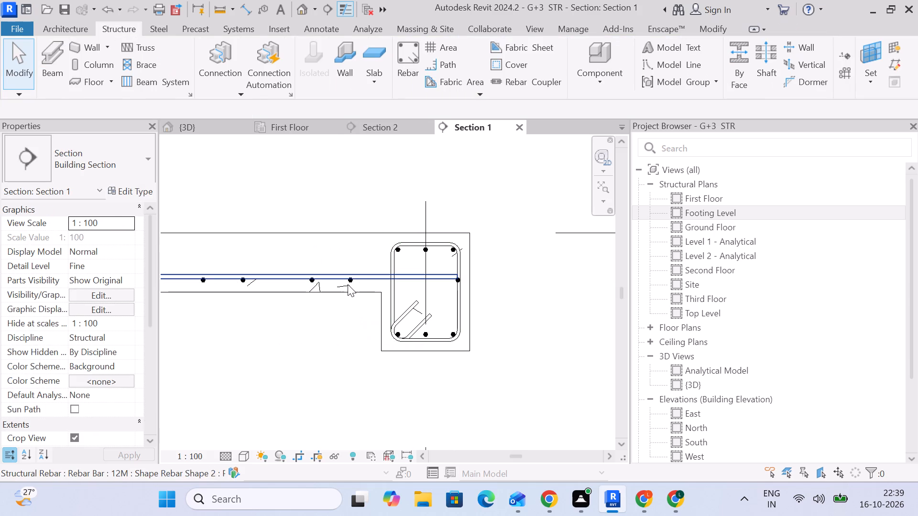
Shorten the first 12M Rebar Shape 2 set at the edge beam so its last bar sits at the beam's slab-side face.
scroll(351, 276, up, 10)
click(353, 283)
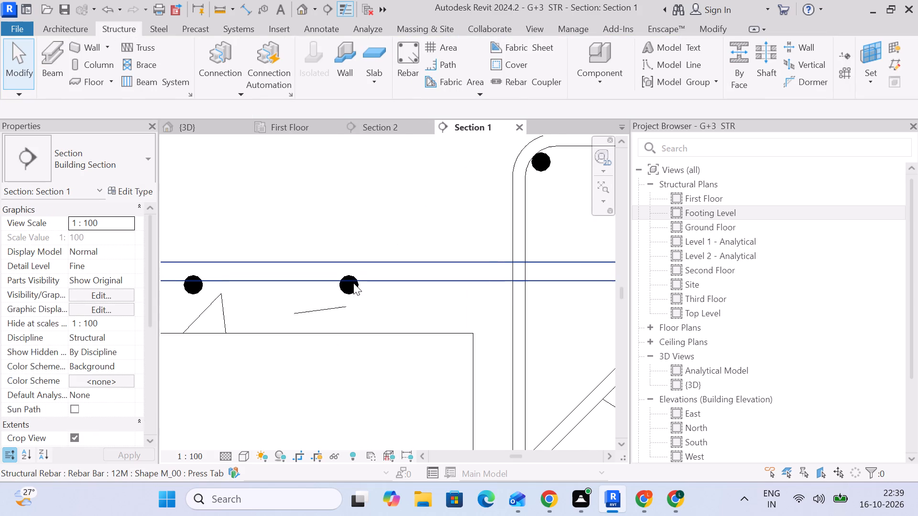
scroll(359, 288, down, 5)
scroll(361, 290, up, 5)
click(356, 293)
scroll(358, 295, down, 6)
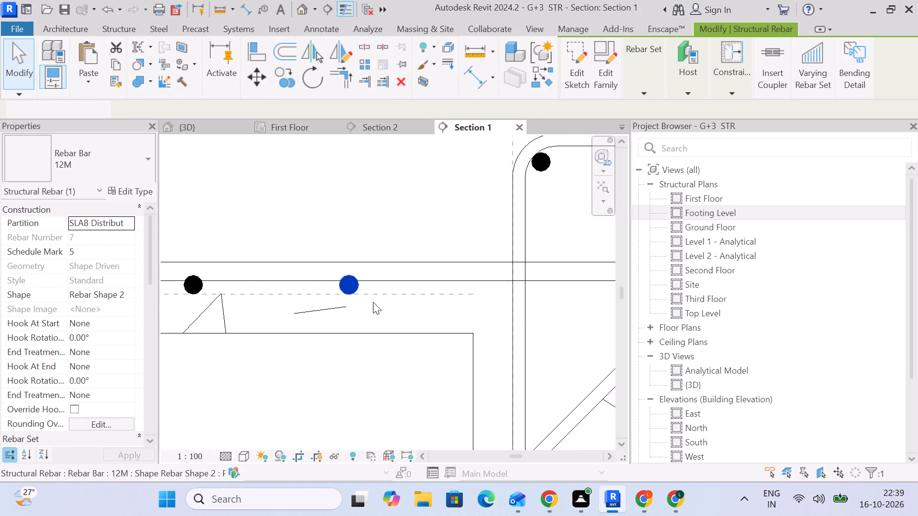
middle_drag(393, 311, 213, 284)
scroll(219, 281, down, 5)
middle_drag(262, 278, 344, 275)
scroll(351, 270, up, 3)
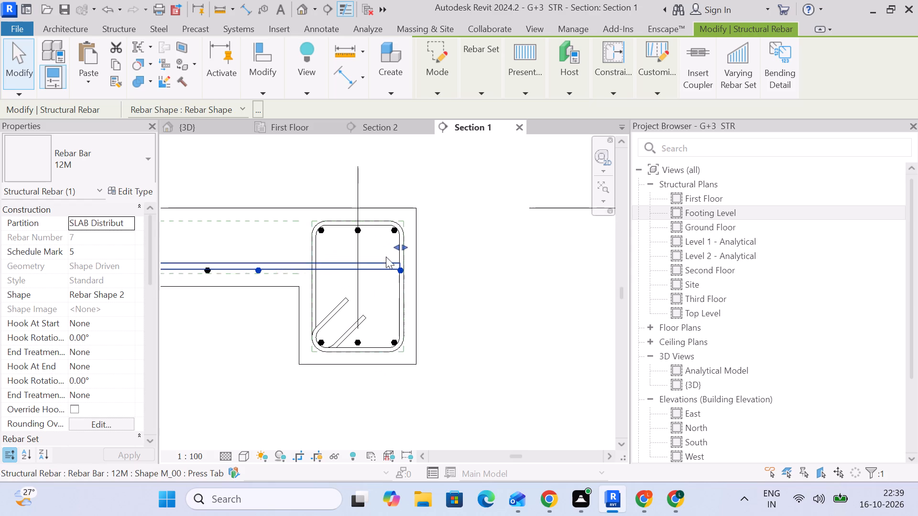
drag(394, 248, 293, 247)
scroll(252, 312, down, 4)
middle_drag(252, 315, 404, 282)
scroll(404, 282, up, 1)
click(392, 296)
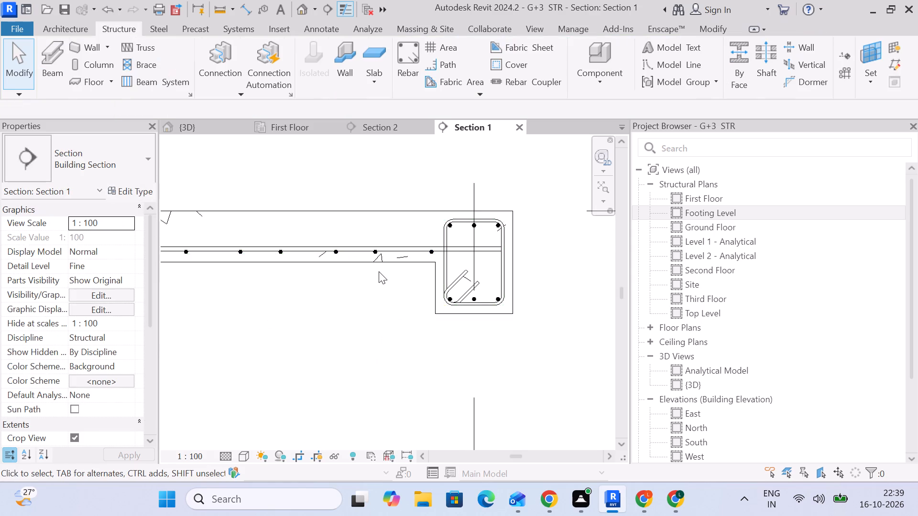
Extend the second 12M set slightly toward the edge beam so its last bar lies midway between the first set's last two bars.
scroll(375, 258, up, 7)
click(378, 248)
drag(370, 200, 402, 204)
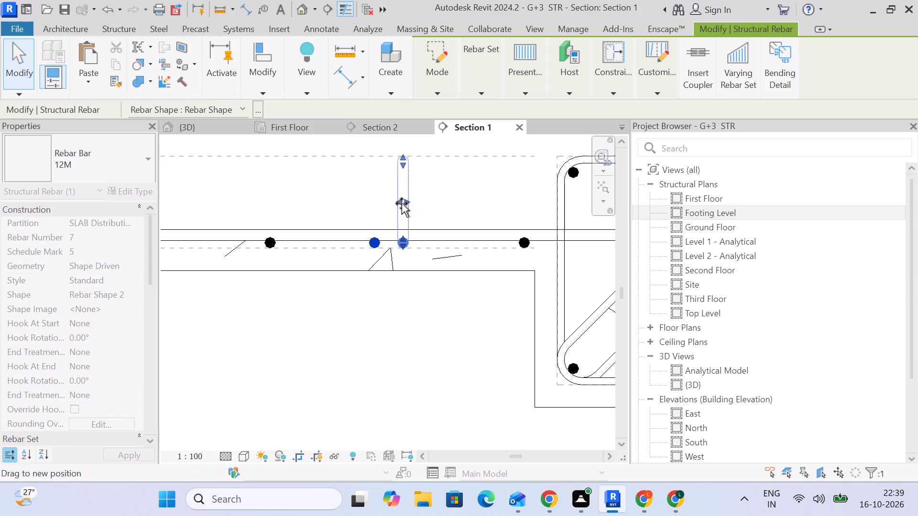
drag(402, 204, 401, 204)
scroll(381, 223, down, 6)
scroll(376, 281, down, 4)
middle_drag(376, 282, 436, 279)
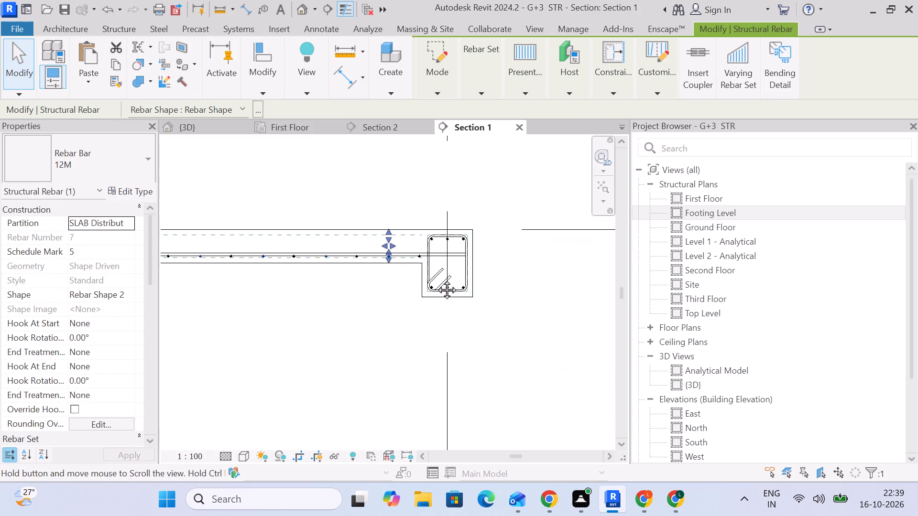
middle_drag(436, 279, 468, 278)
middle_drag(393, 278, 437, 243)
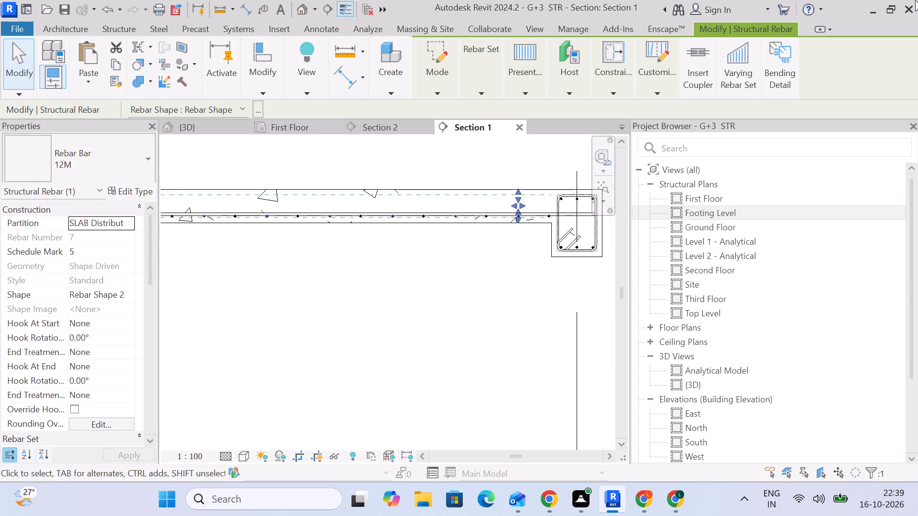
scroll(247, 236, down, 4)
middle_drag(273, 257, 497, 258)
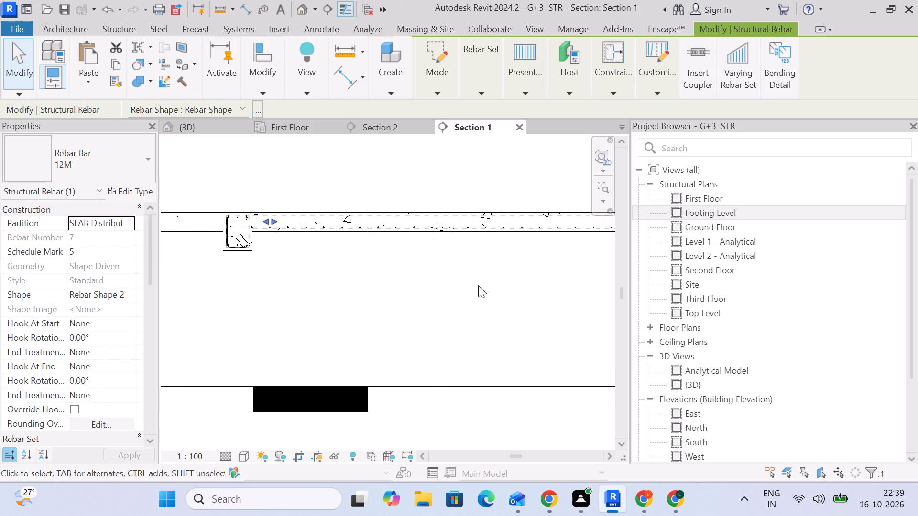
click(472, 291)
Examine the adjusted bar spacing across the slab from beam to beam in Section 1, and look over Section 2.
scroll(260, 230, up, 9)
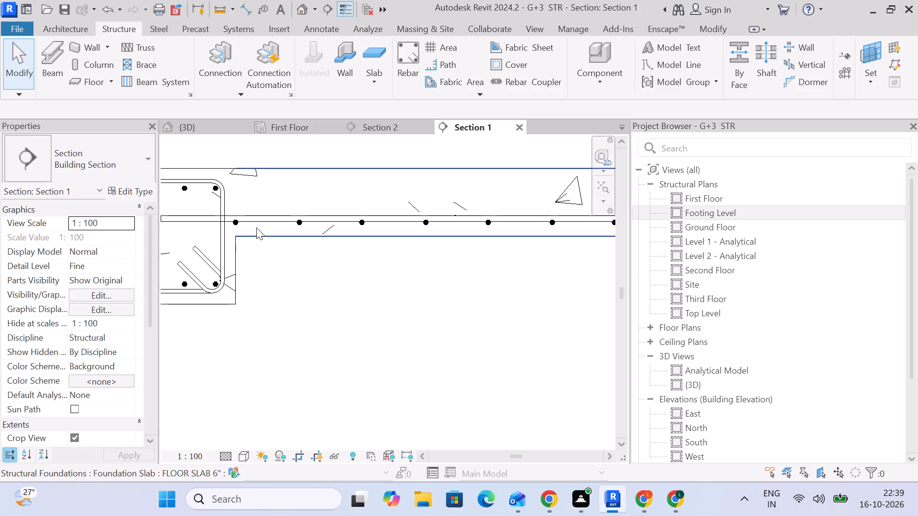
scroll(249, 231, down, 5)
scroll(344, 279, down, 4)
middle_drag(344, 279, 224, 270)
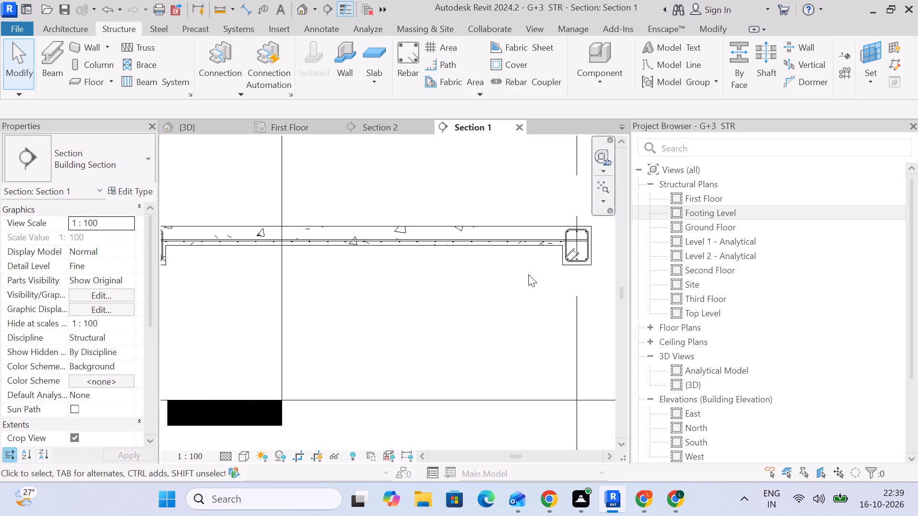
scroll(453, 273, down, 3)
middle_drag(338, 296, 387, 270)
scroll(398, 285, down, 3)
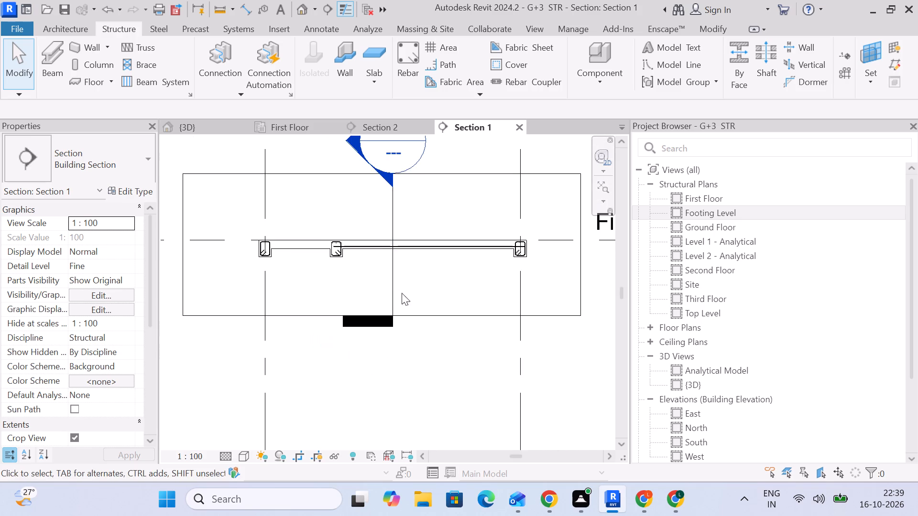
middle_drag(475, 312, 436, 295)
scroll(426, 342, down, 4)
scroll(426, 344, up, 3)
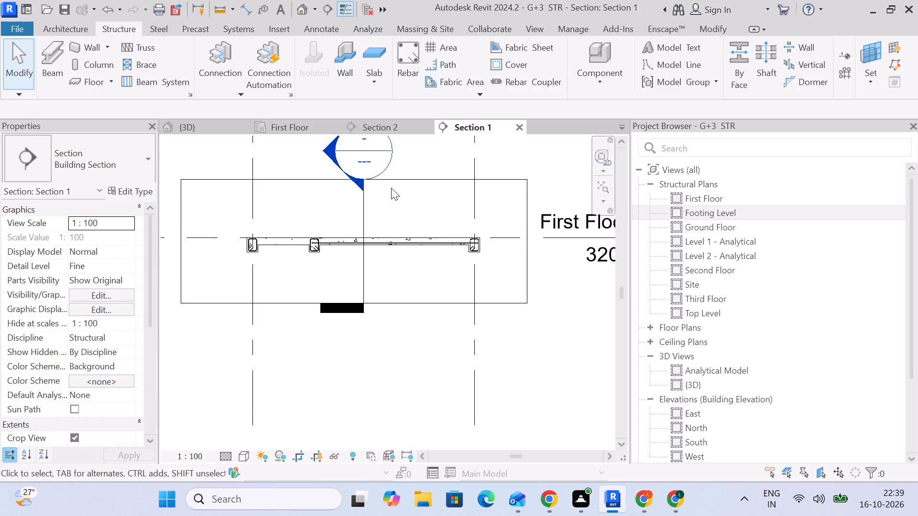
click(378, 132)
scroll(336, 268, down, 3)
middle_drag(336, 274, 357, 263)
In the First Floor plan, shorten the 8M extra bar set on the grid 4 side so its last bar sits near the grid A beam's inner face.
click(277, 132)
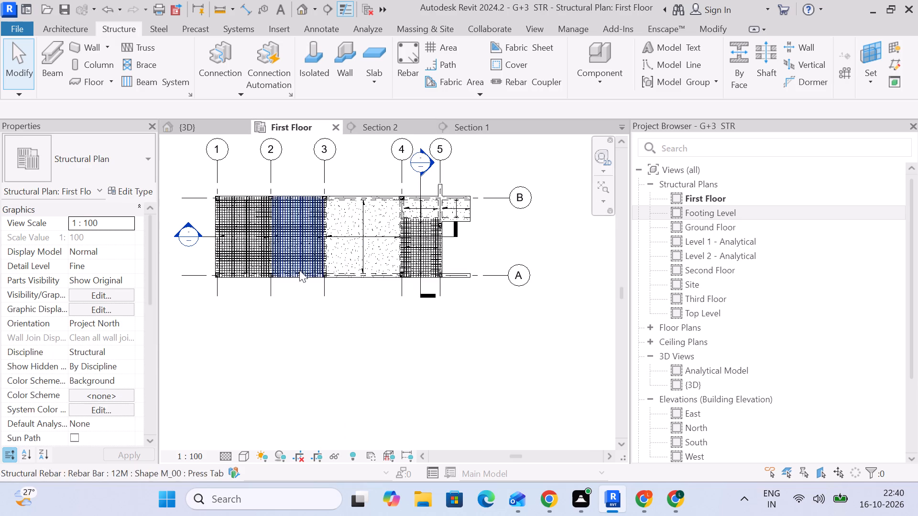
scroll(428, 277, up, 14)
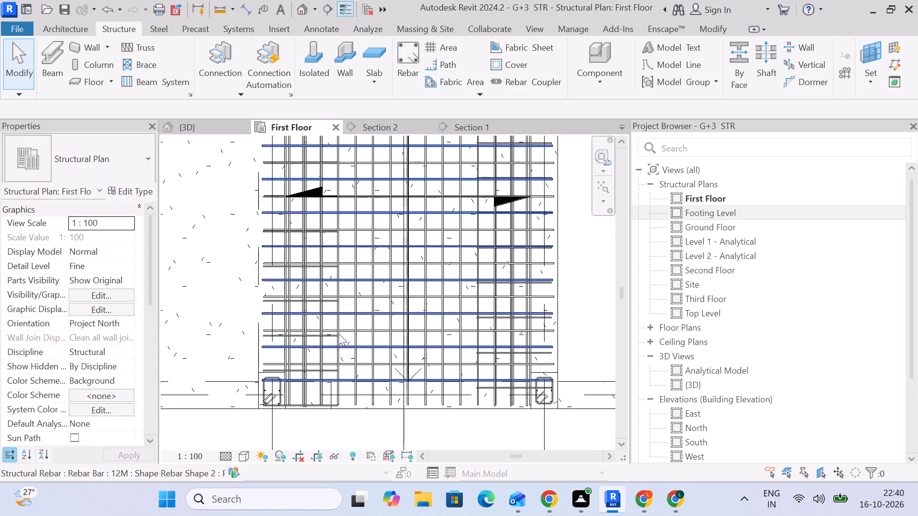
scroll(321, 309, up, 3)
click(324, 300)
scroll(354, 328, down, 3)
middle_drag(355, 330, 321, 289)
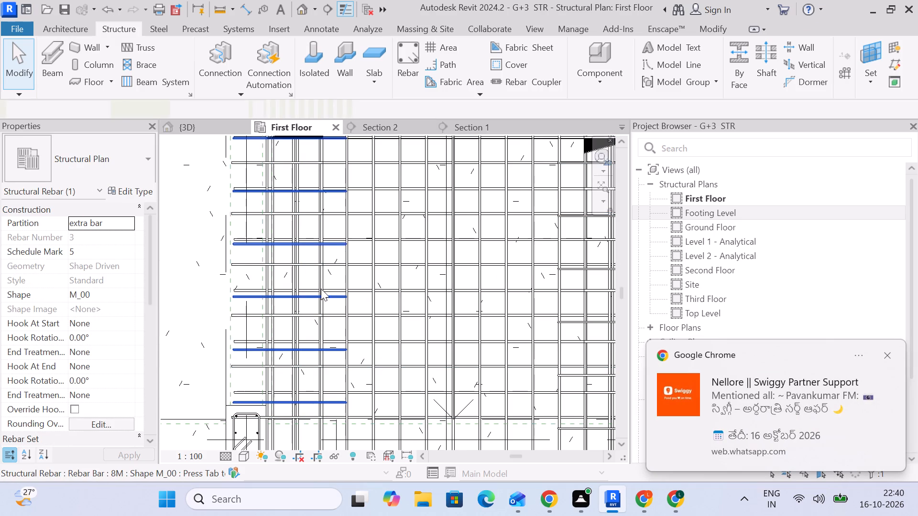
click(887, 351)
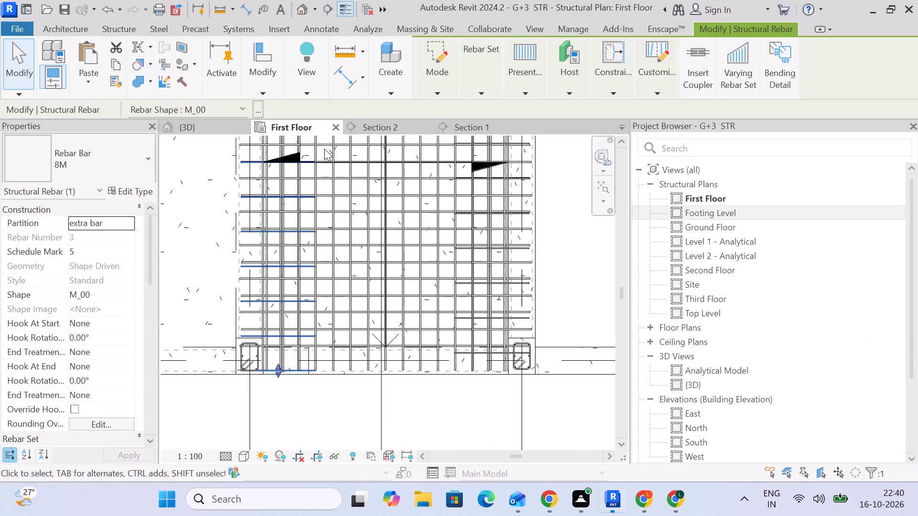
click(374, 121)
click(377, 124)
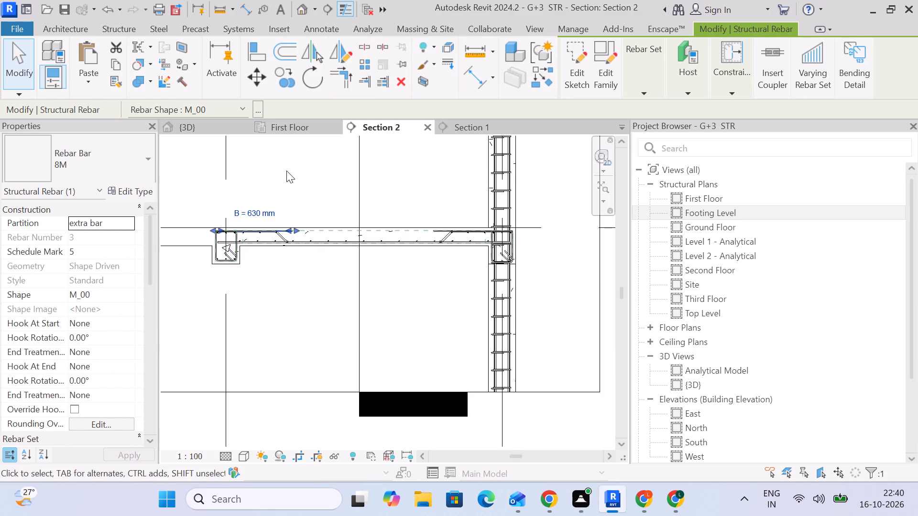
click(294, 135)
click(292, 129)
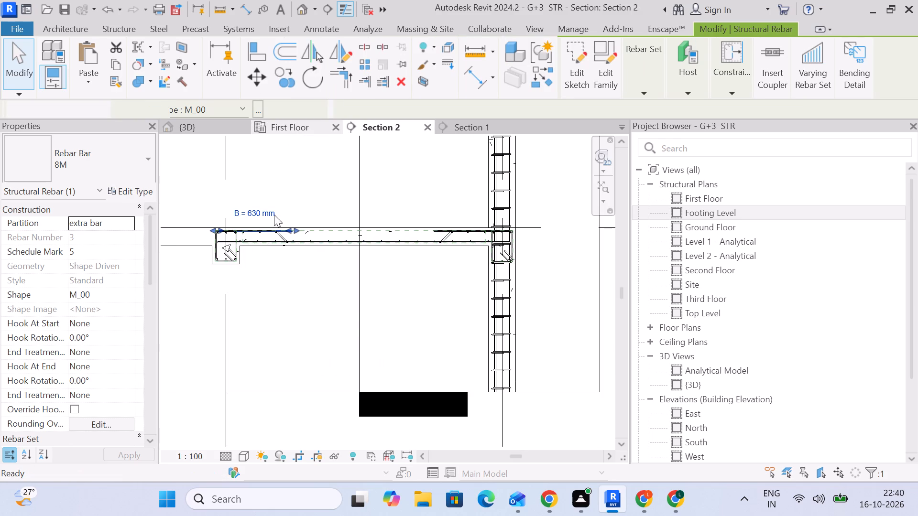
scroll(277, 345, up, 5)
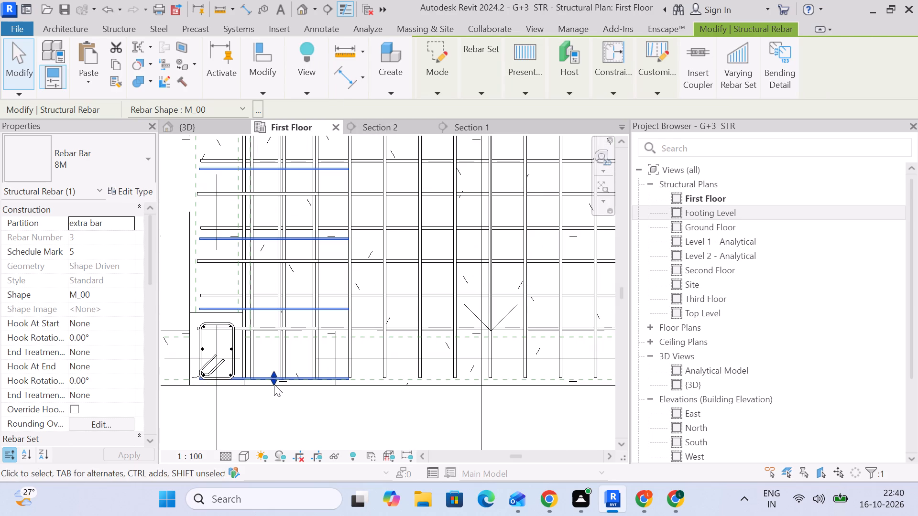
drag(272, 380, 279, 324)
scroll(280, 324, up, 4)
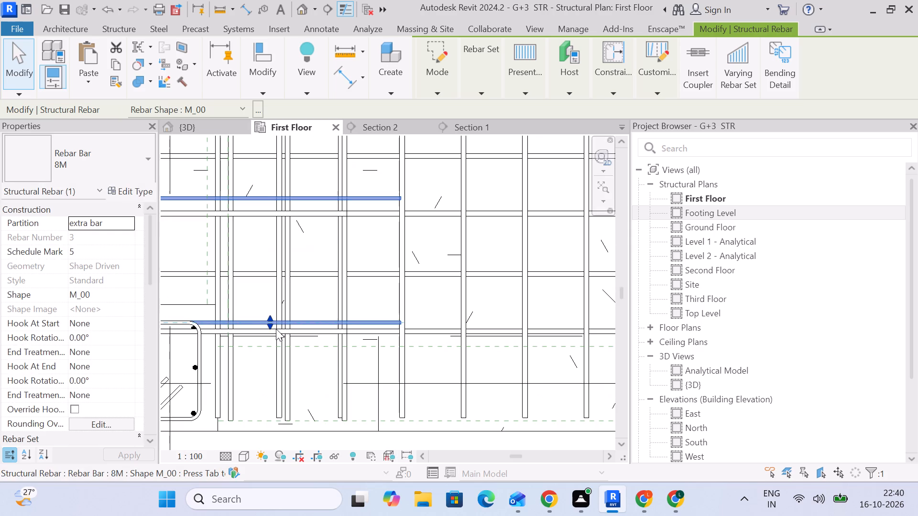
Shorten the 12M slab distribution set so its last bar lines up with the last 8M extra bar at the grid A beam.
scroll(276, 329, down, 3)
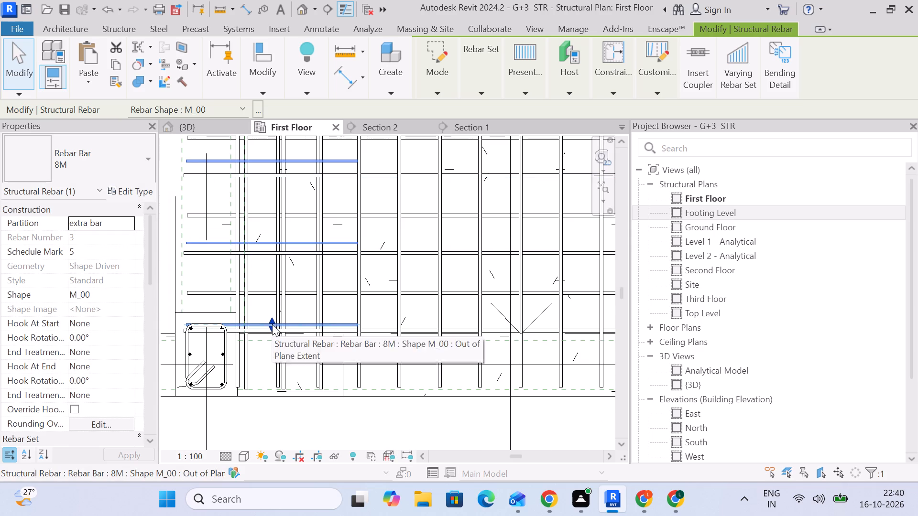
click(372, 331)
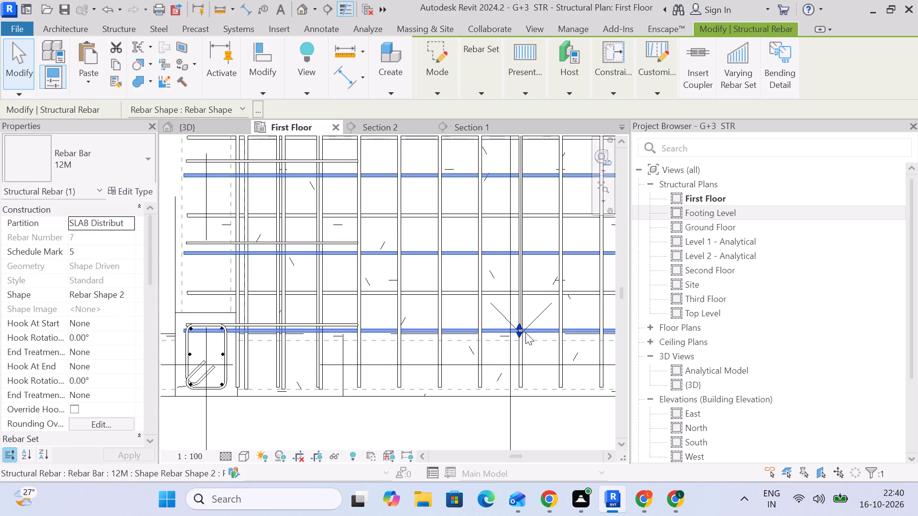
drag(519, 333, 519, 325)
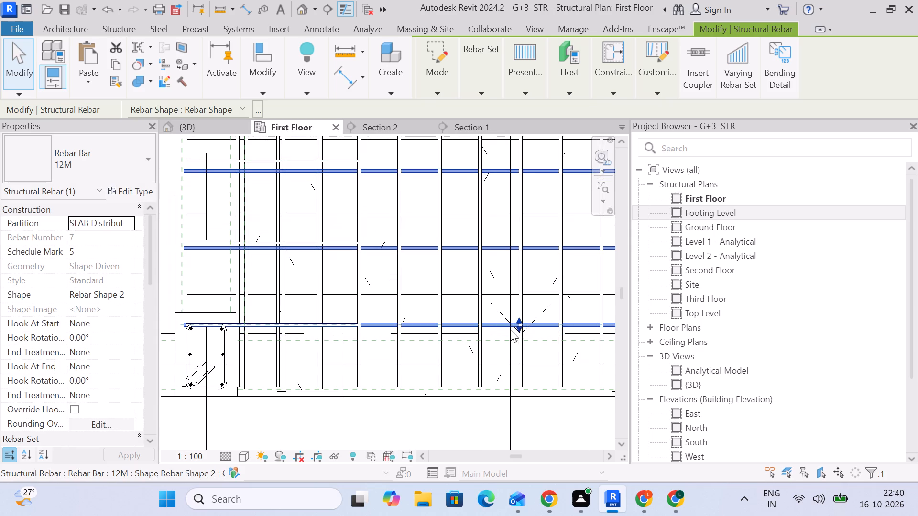
scroll(495, 343, down, 5)
scroll(443, 347, up, 5)
scroll(393, 311, up, 4)
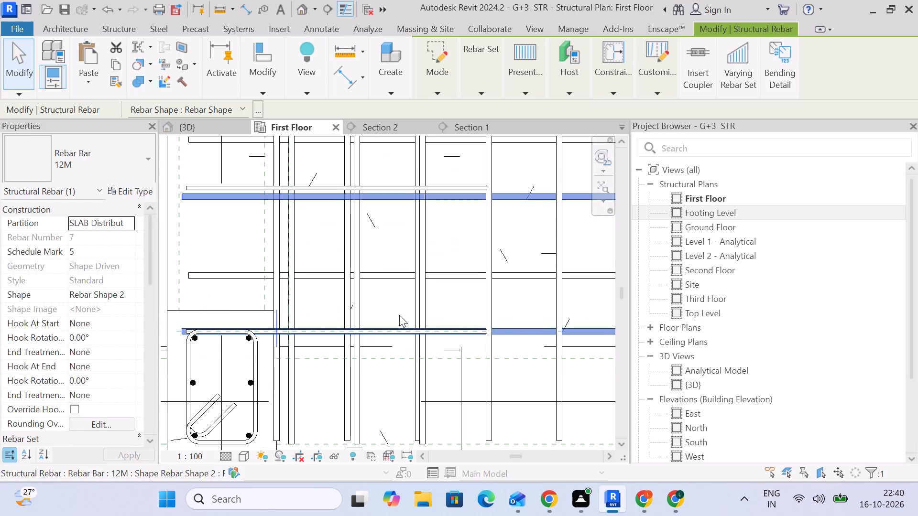
click(398, 293)
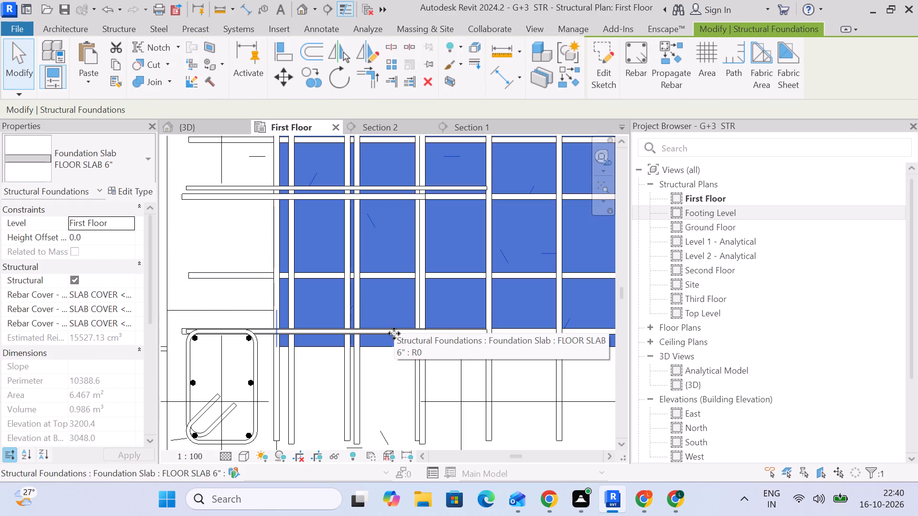
scroll(395, 344, down, 4)
scroll(279, 252, up, 4)
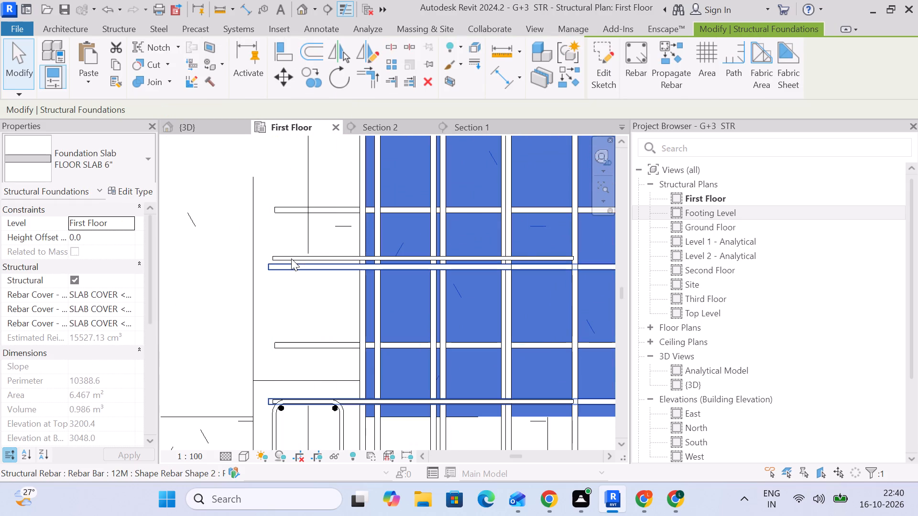
Shorten the far end of the grid 4 side 8M extra bar set so its end bar sits near the opposite beam's slab-side face.
click(292, 256)
scroll(311, 277, down, 4)
scroll(361, 351, down, 2)
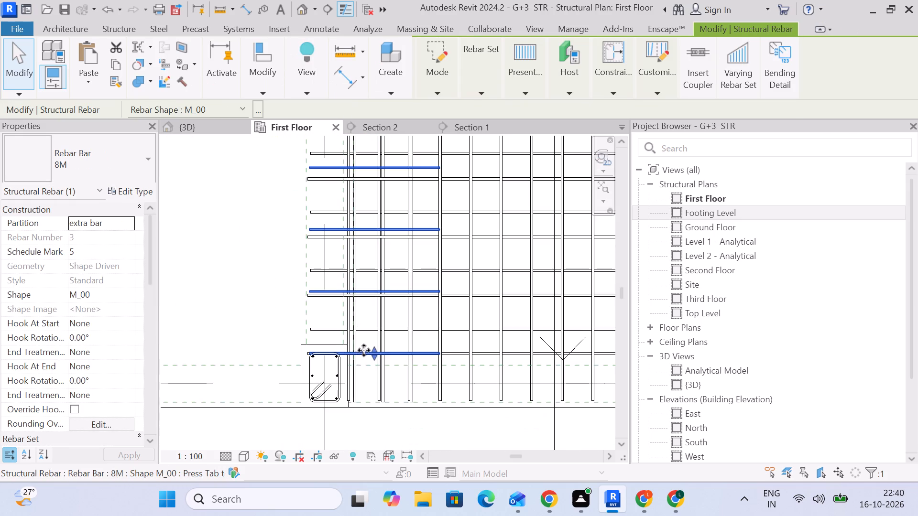
scroll(394, 301, up, 1)
middle_drag(394, 301, 382, 410)
scroll(391, 404, down, 6)
scroll(374, 245, down, 3)
middle_drag(374, 248, 371, 316)
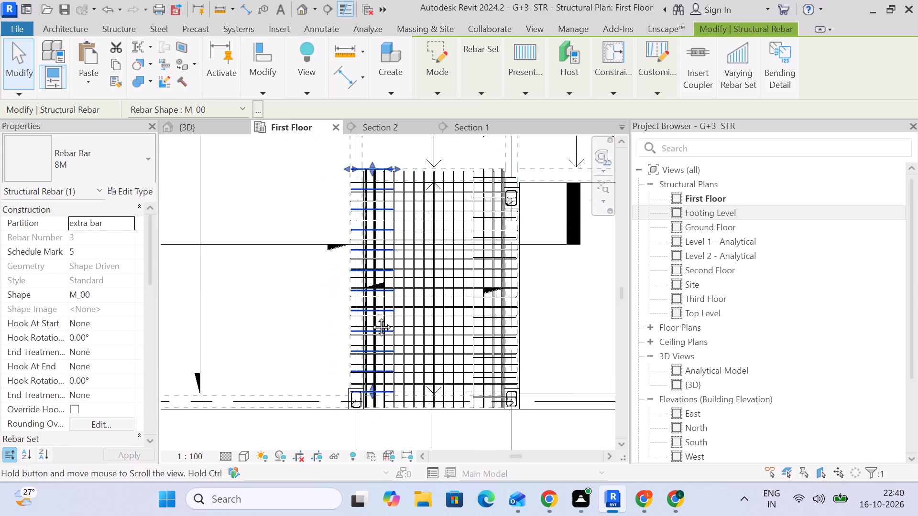
middle_drag(371, 316, 375, 358)
scroll(376, 252, up, 8)
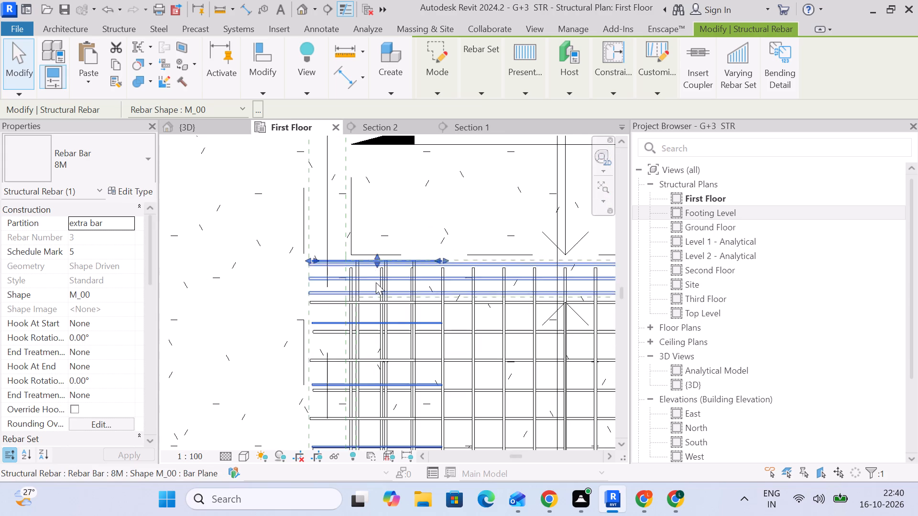
scroll(379, 286, down, 6)
middle_drag(380, 292, 354, 247)
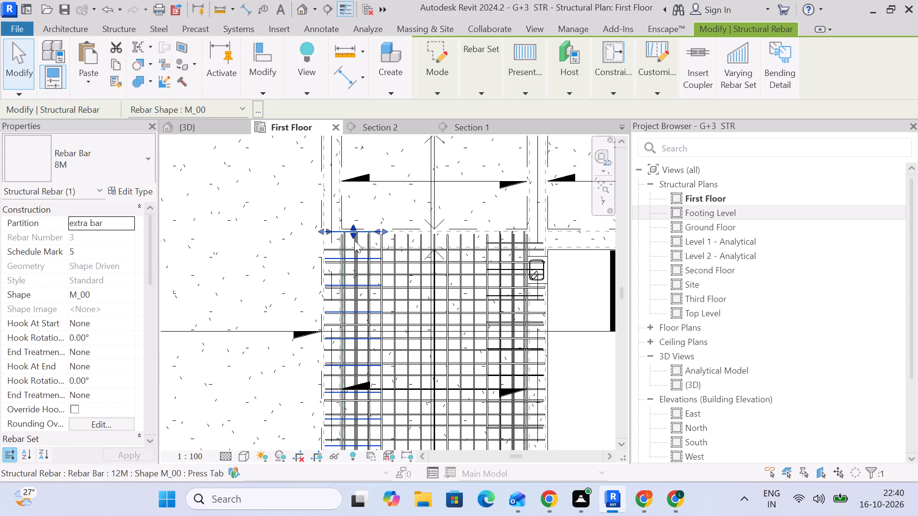
scroll(354, 240, up, 3)
drag(351, 224, 351, 255)
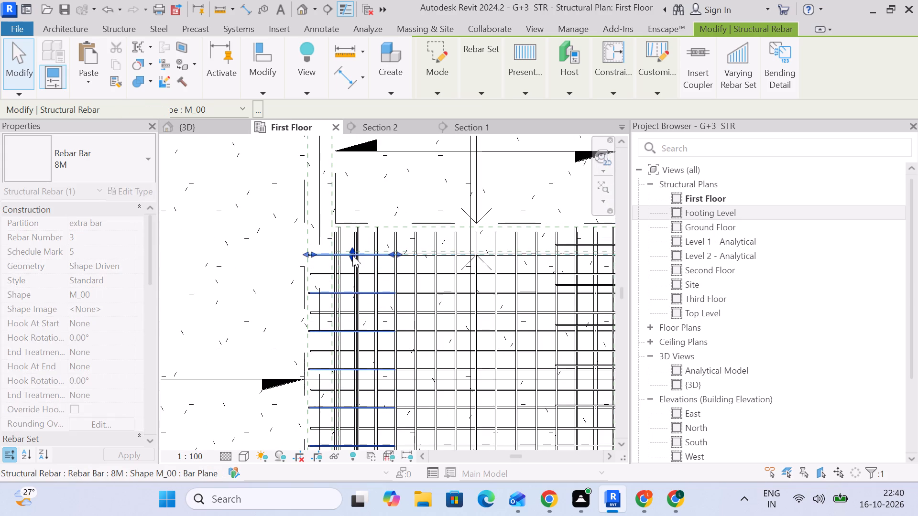
scroll(359, 265, down, 4)
middle_drag(404, 297, 330, 269)
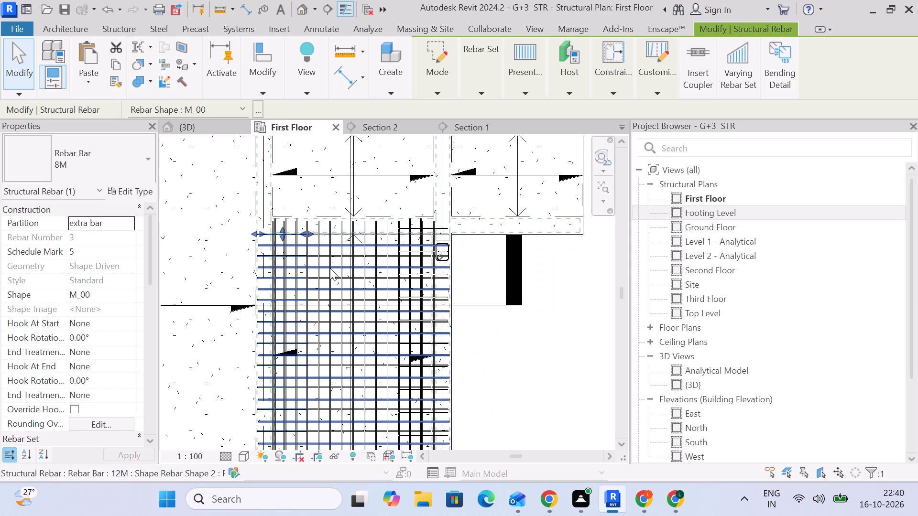
scroll(330, 266, up, 3)
scroll(261, 226, up, 2)
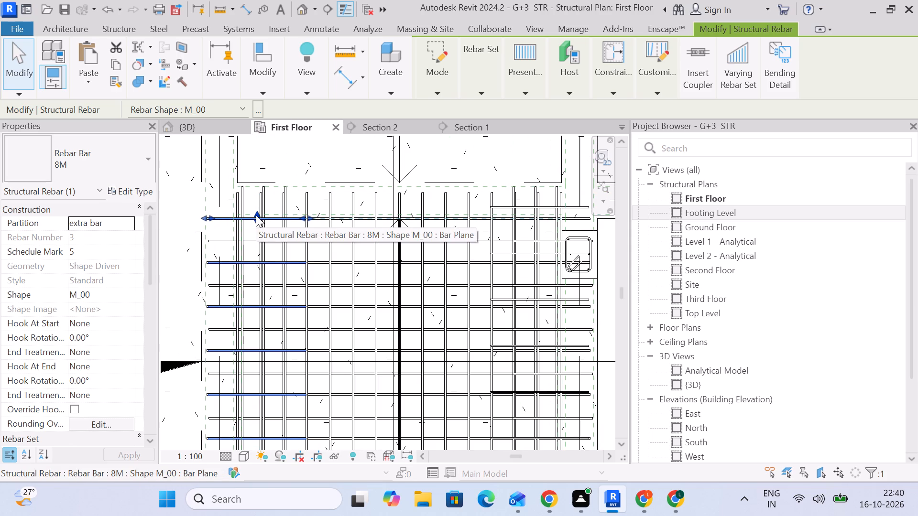
scroll(256, 215, down, 5)
middle_drag(400, 307, 345, 212)
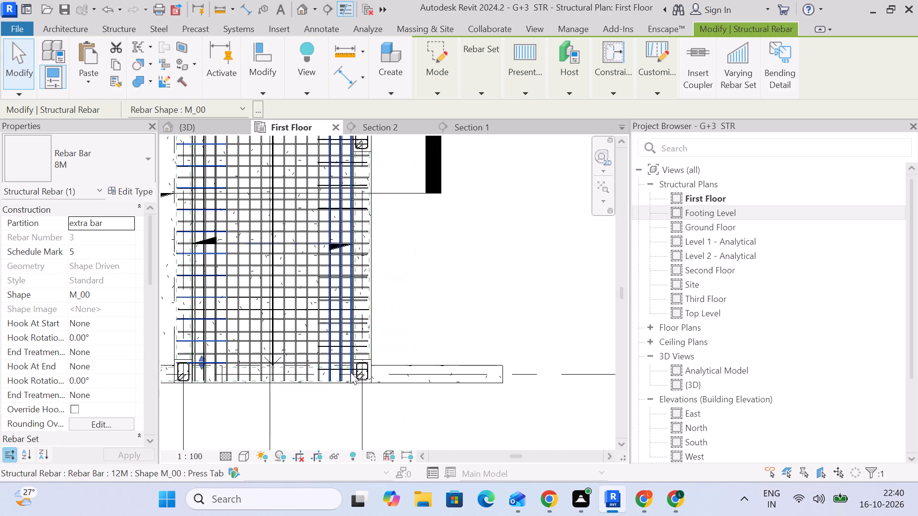
click(343, 400)
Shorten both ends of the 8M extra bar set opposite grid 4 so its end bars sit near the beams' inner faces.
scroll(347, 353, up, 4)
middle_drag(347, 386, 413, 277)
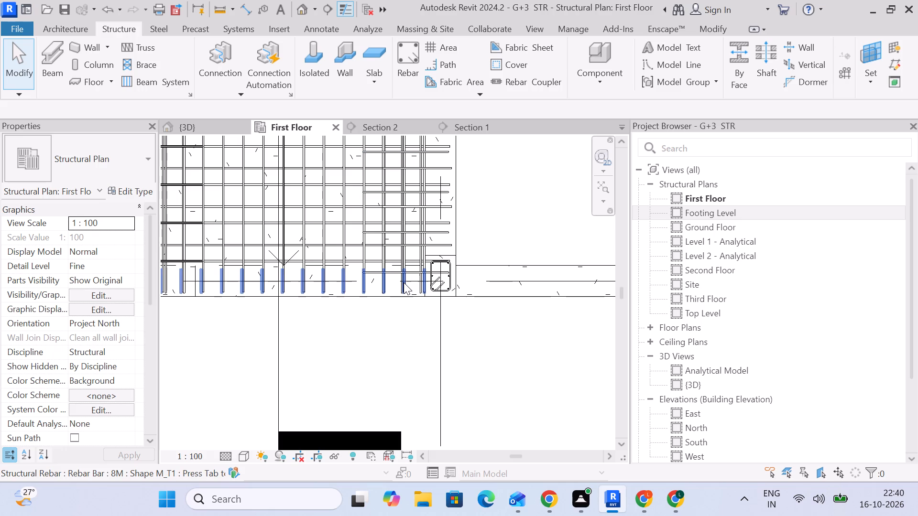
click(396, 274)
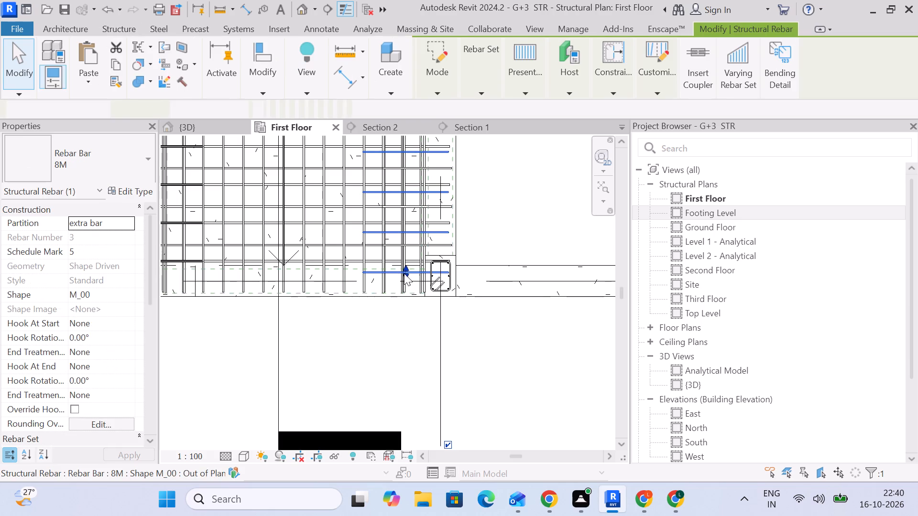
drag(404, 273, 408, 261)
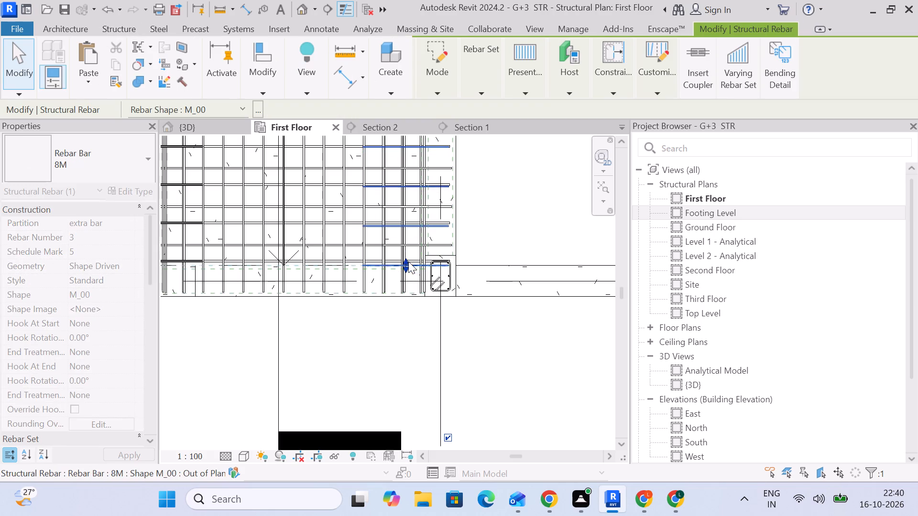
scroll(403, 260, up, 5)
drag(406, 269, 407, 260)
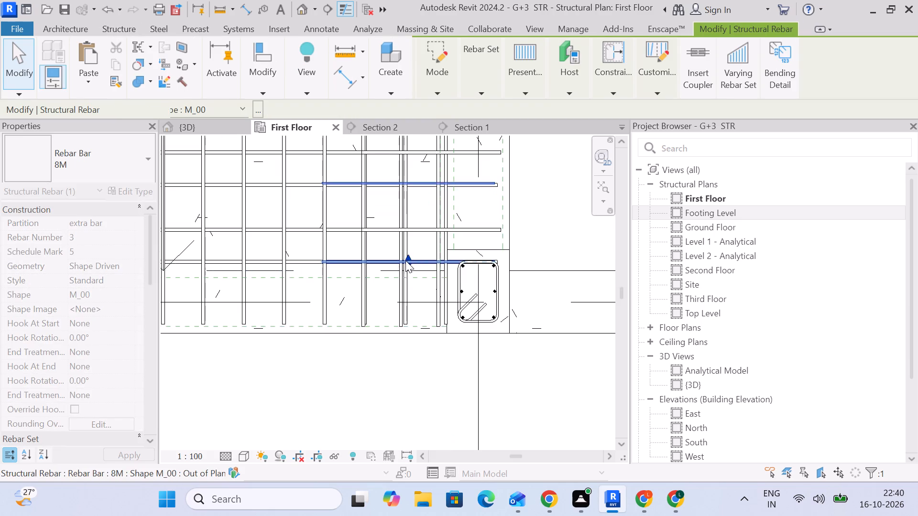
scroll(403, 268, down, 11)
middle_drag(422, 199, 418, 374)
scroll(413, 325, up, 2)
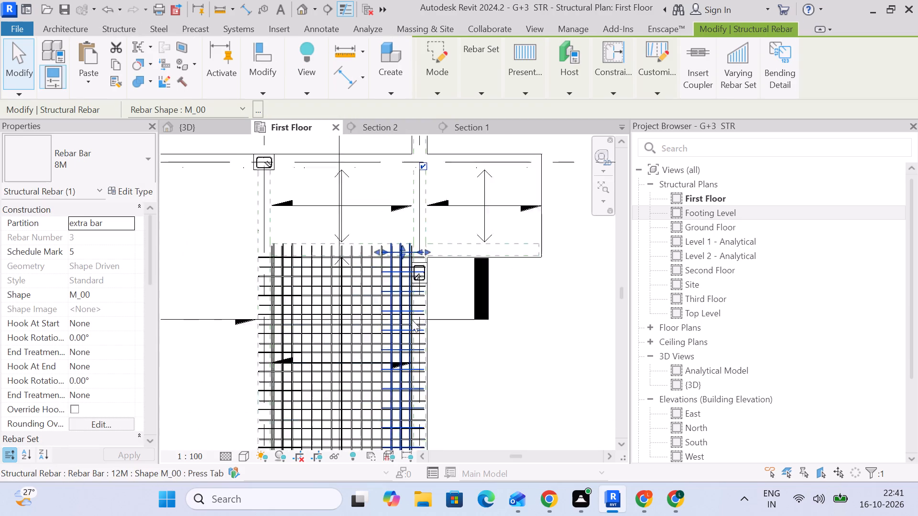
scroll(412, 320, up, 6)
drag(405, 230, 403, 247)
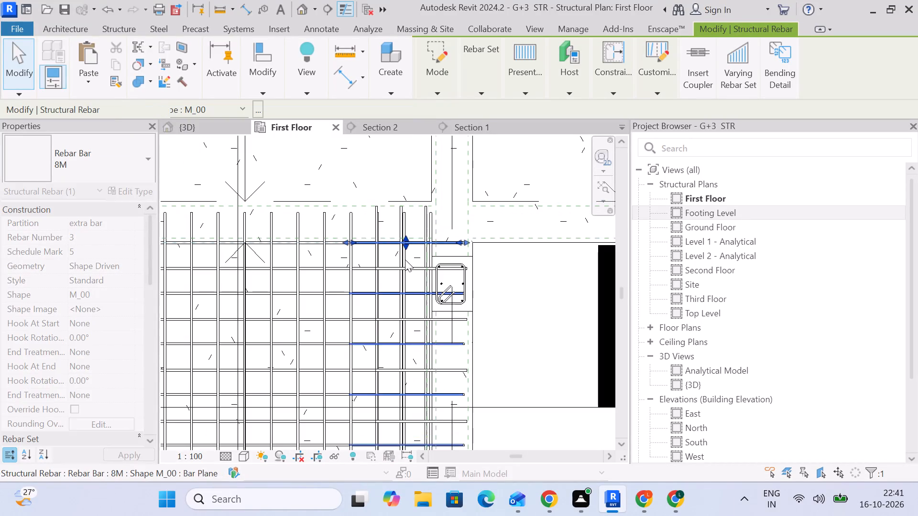
Shorten both ends of that 8M extra set further, placing its end bars about one bar row farther inside the beams.
scroll(411, 296, down, 5)
middle_drag(412, 310, 437, 232)
middle_drag(434, 357, 438, 236)
scroll(435, 377, up, 4)
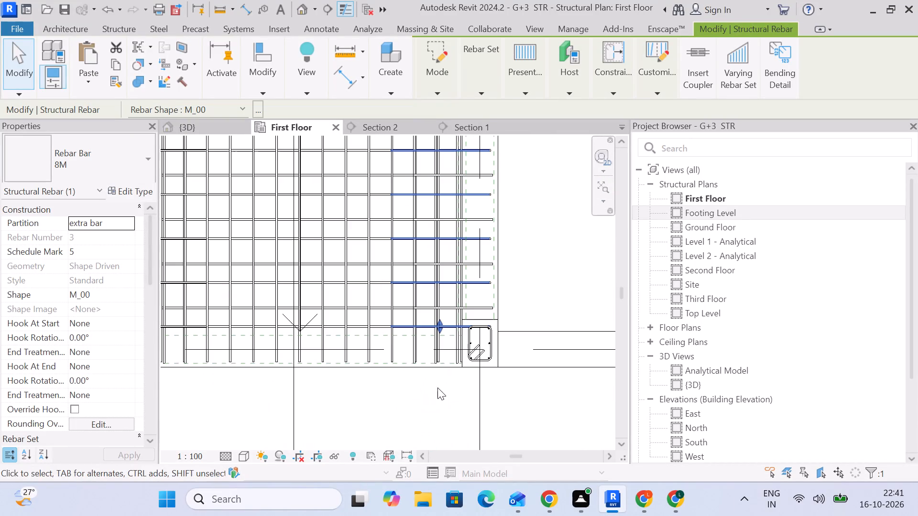
scroll(444, 320, up, 1)
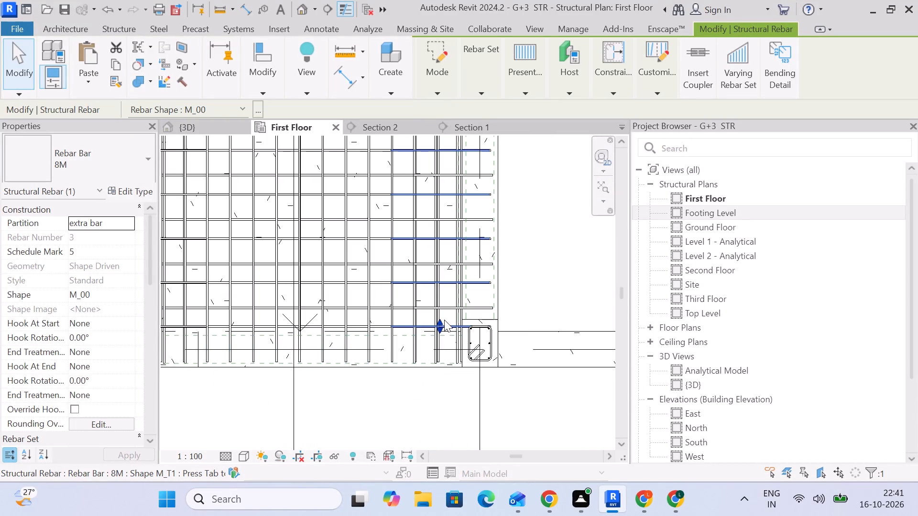
scroll(444, 320, up, 2)
drag(437, 330, 440, 303)
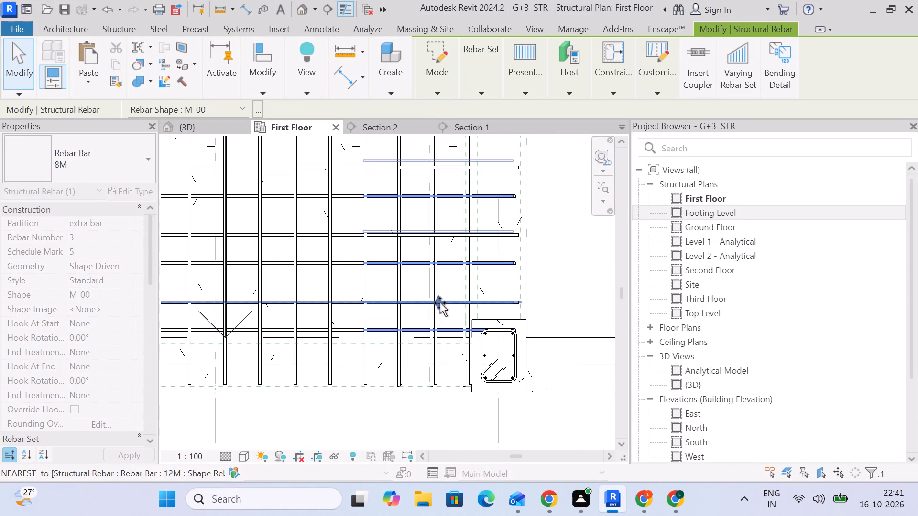
drag(440, 303, 440, 302)
scroll(441, 302, down, 6)
middle_drag(454, 222, 444, 444)
scroll(444, 444, down, 1)
scroll(429, 249, up, 4)
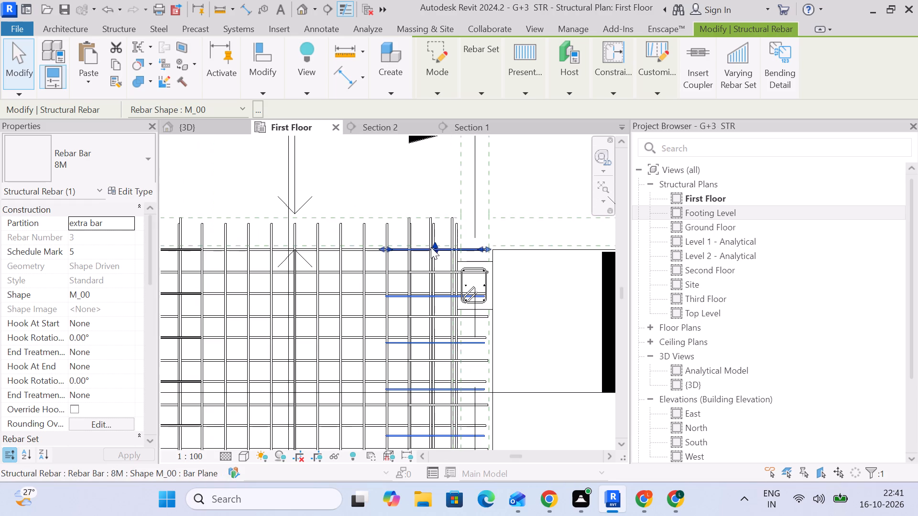
drag(435, 247, 435, 277)
scroll(437, 281, down, 4)
middle_drag(436, 285, 448, 232)
scroll(457, 304, down, 4)
middle_drag(455, 310, 448, 228)
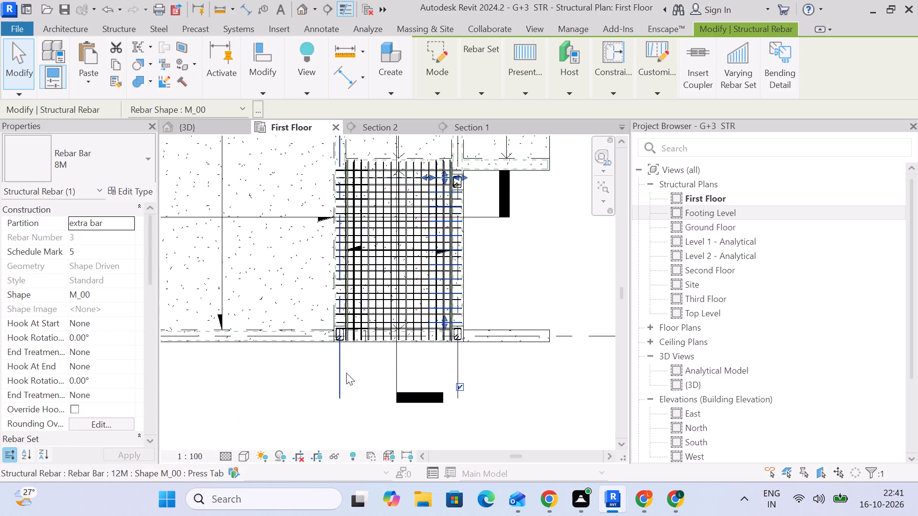
click(305, 379)
Extend the 12M M_00 bar set on the grid 4 side outward so its outer bar sits at the side beam's inner face.
scroll(350, 305, up, 9)
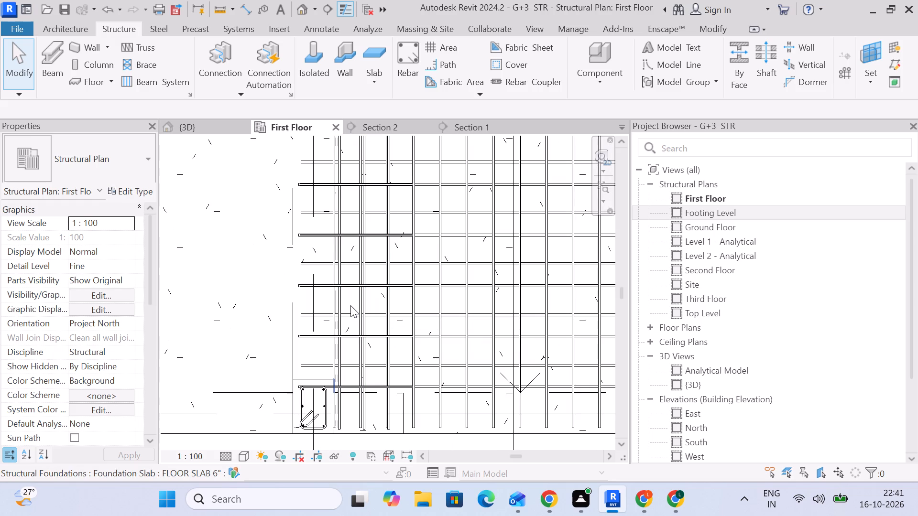
click(343, 302)
scroll(343, 302, down, 4)
middle_drag(343, 307, 345, 395)
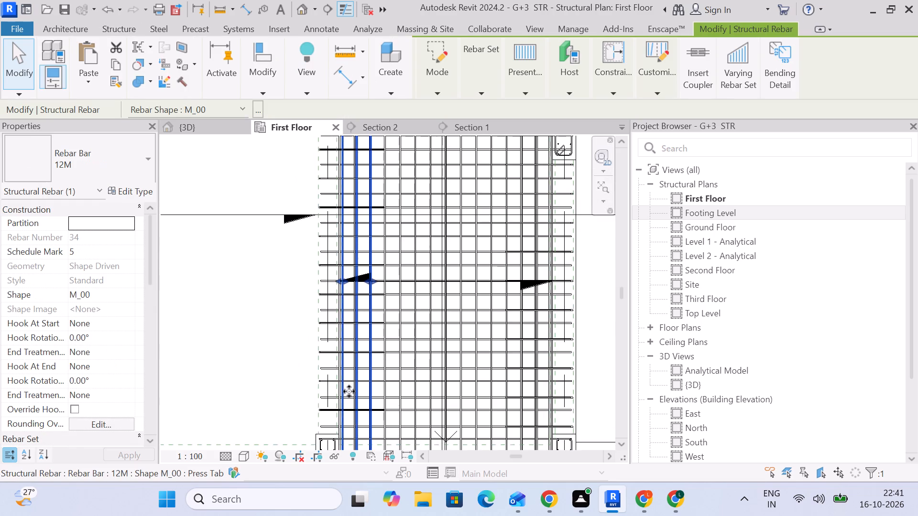
scroll(349, 391, down, 4)
scroll(357, 348, up, 8)
scroll(332, 317, up, 4)
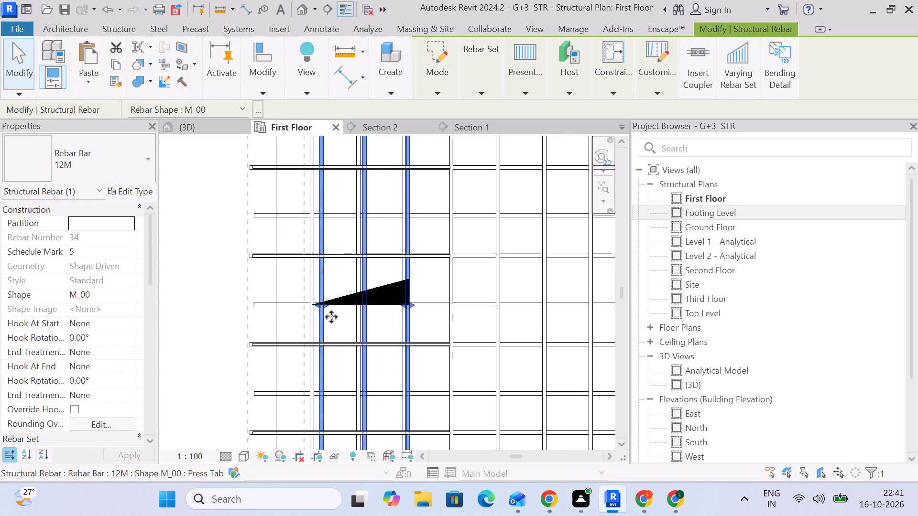
drag(317, 303, 307, 308)
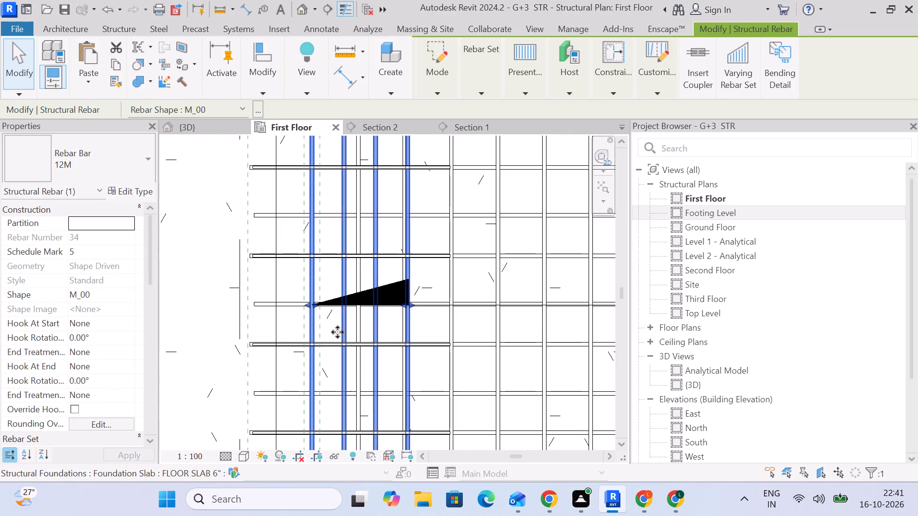
scroll(361, 334, down, 9)
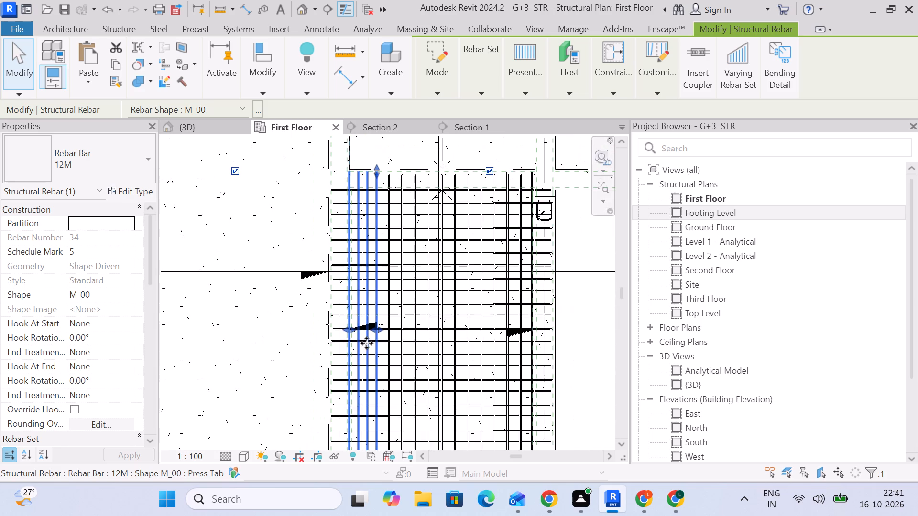
Extend the 12M M_00 bar set on the side opposite grid 4 outward toward that side beam's inner face.
middle_drag(468, 356, 349, 247)
scroll(410, 341, up, 4)
click(402, 283)
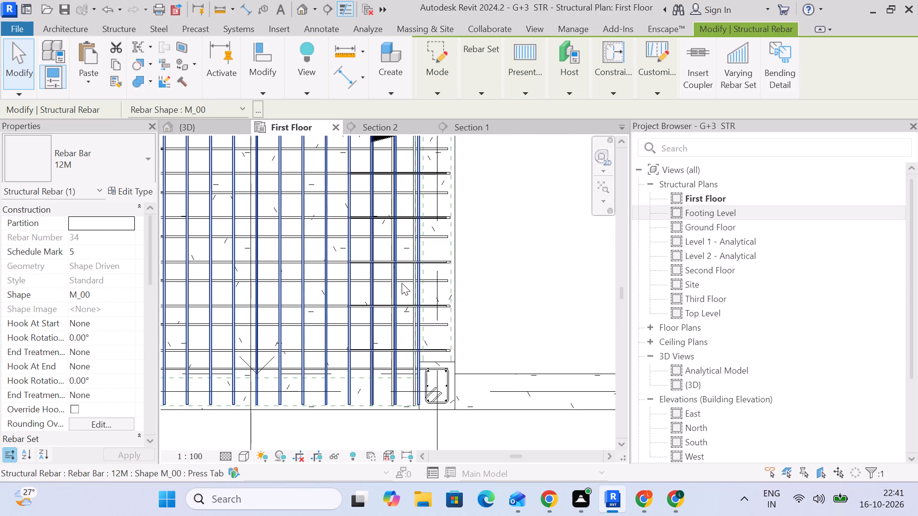
scroll(401, 291, up, 5)
click(422, 292)
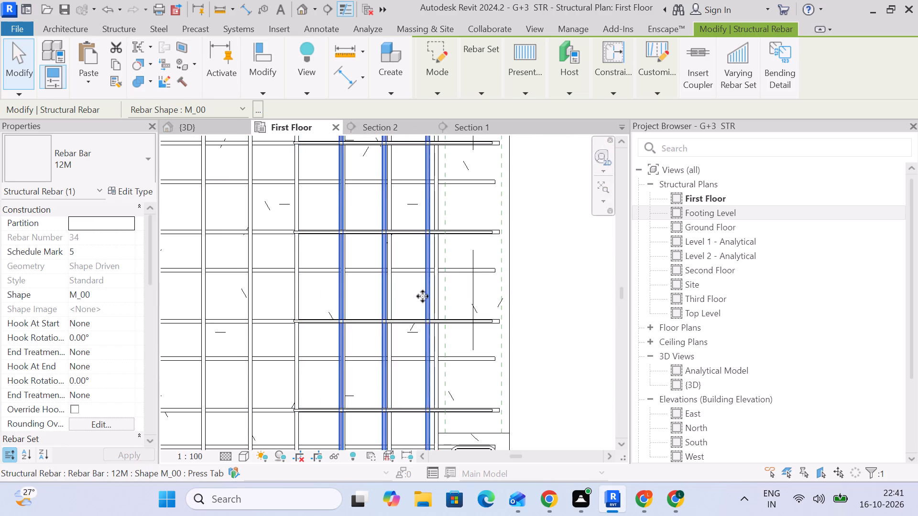
scroll(423, 296, down, 4)
middle_drag(421, 301, 412, 369)
scroll(414, 365, down, 4)
scroll(411, 254, up, 8)
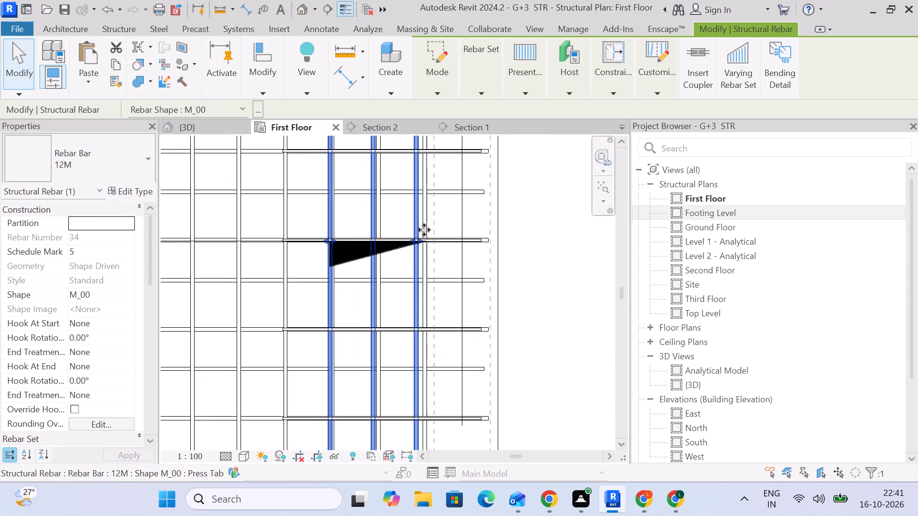
drag(417, 241, 423, 239)
scroll(426, 292, down, 8)
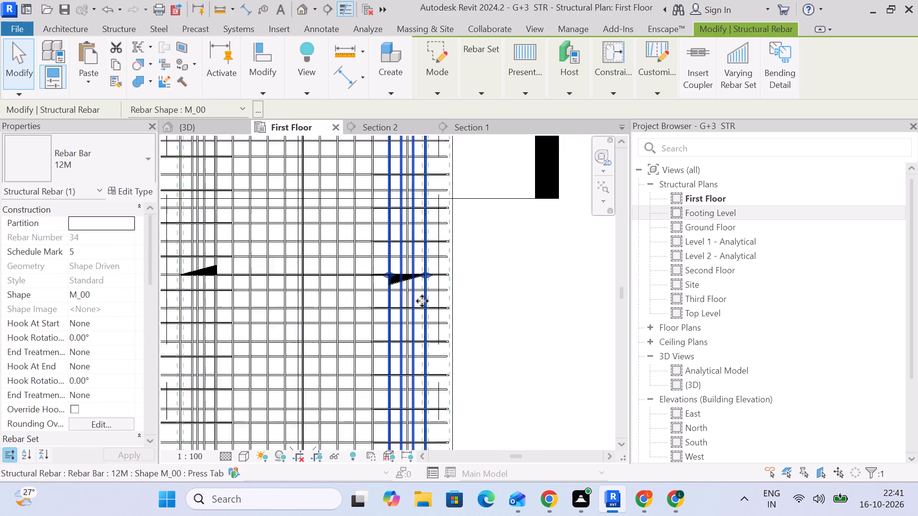
scroll(422, 301, down, 3)
middle_drag(410, 330, 415, 287)
click(514, 413)
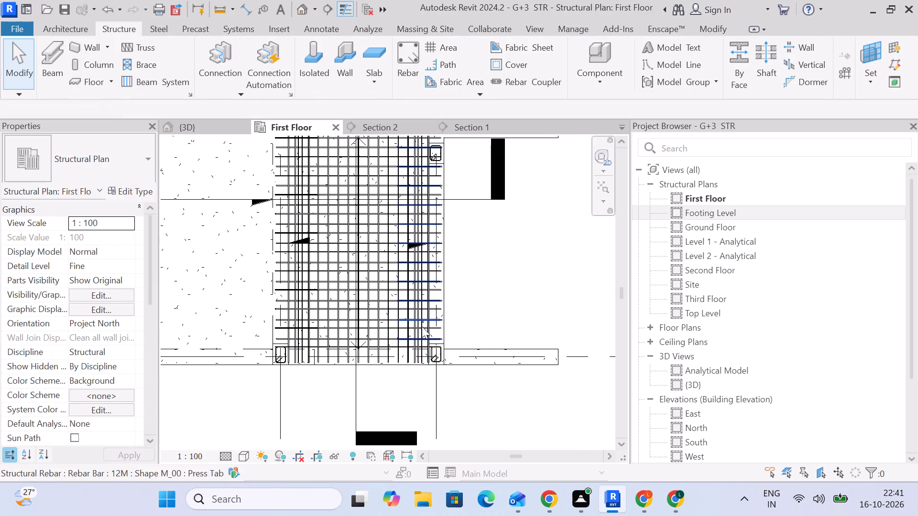
Examine the adjusted 12M and 8M bar sets against the surrounding beam faces in the First Floor plan.
click(425, 256)
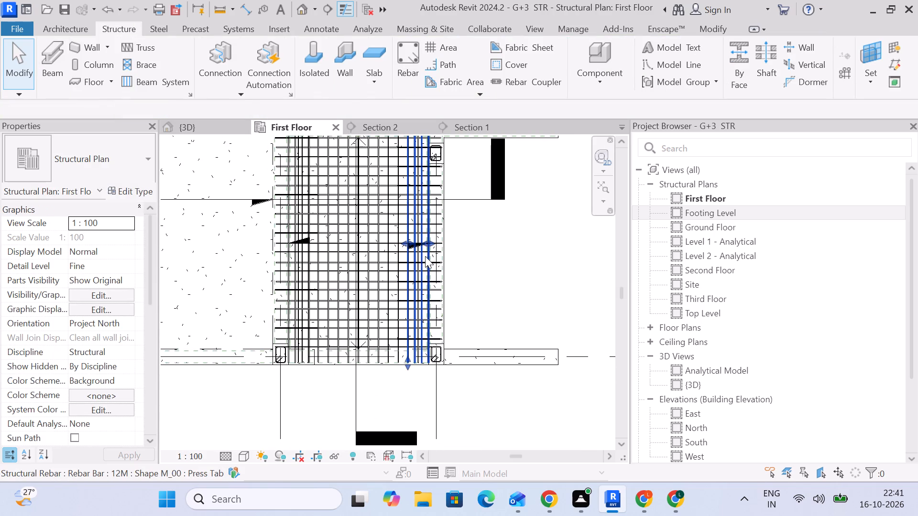
click(485, 405)
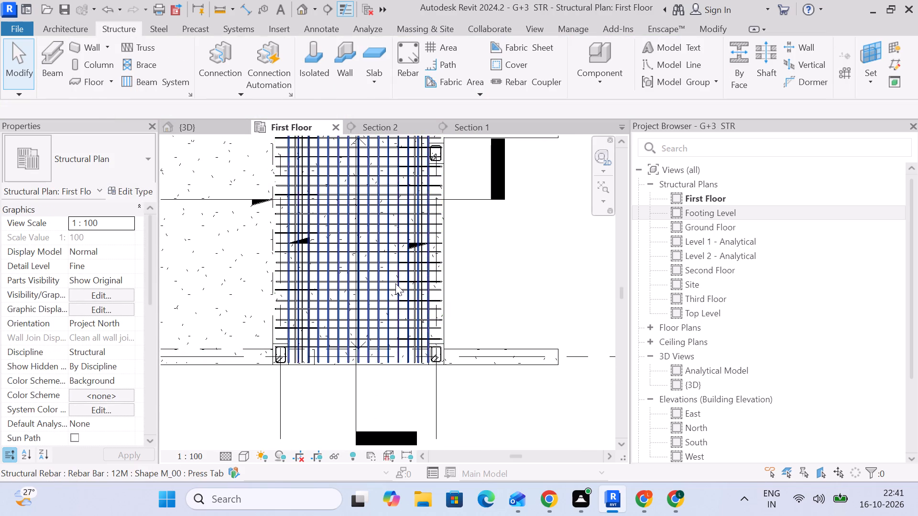
scroll(397, 281, up, 7)
scroll(417, 253, down, 4)
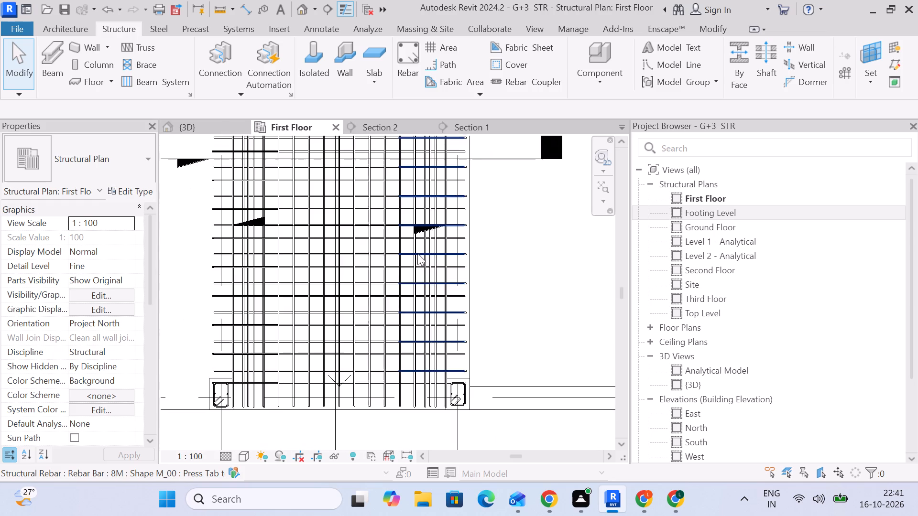
scroll(365, 243, down, 4)
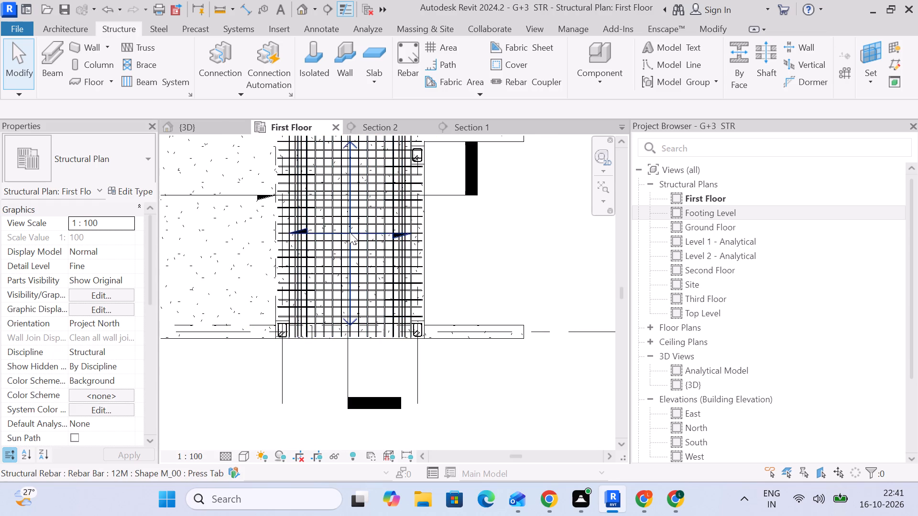
middle_drag(348, 238, 347, 363)
scroll(273, 283, up, 2)
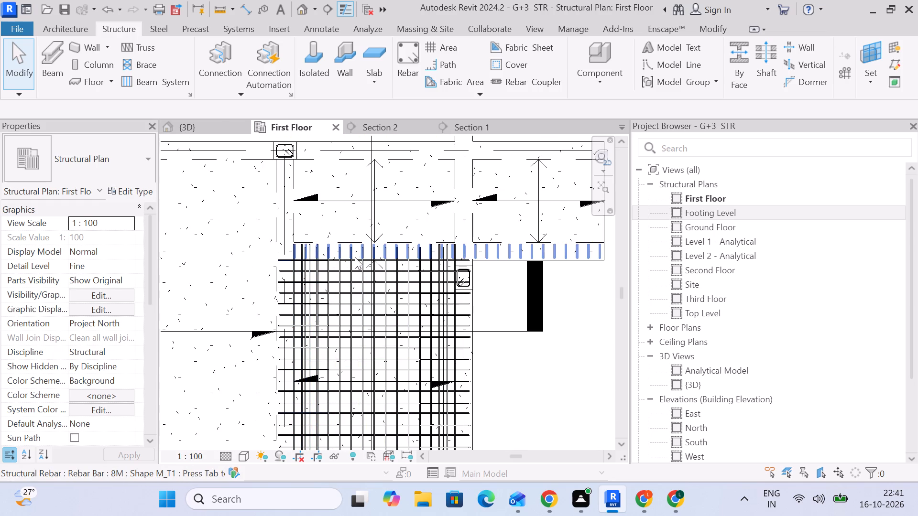
scroll(393, 353, down, 1)
middle_drag(393, 353, 392, 269)
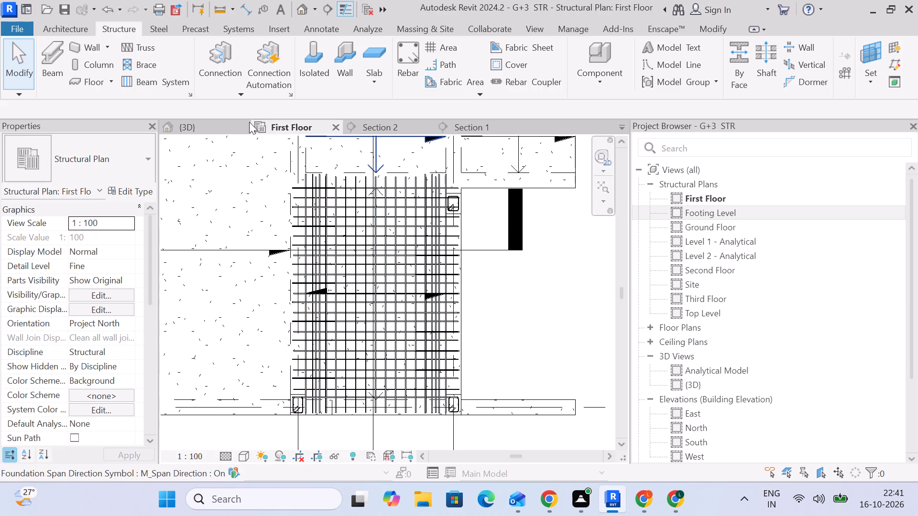
Inspect in 3D how the slab's cranked, extra and distribution bars sit within the surrounding beam cages.
click(208, 127)
scroll(325, 298, down, 4)
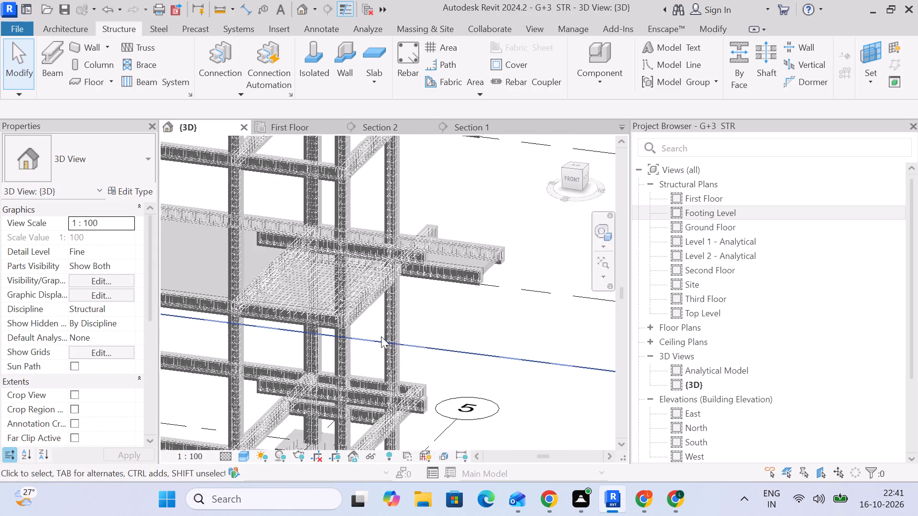
middle_drag(421, 345, 558, 330)
scroll(447, 265, up, 8)
middle_drag(422, 311, 334, 279)
scroll(339, 281, up, 1)
scroll(334, 279, down, 1)
scroll(305, 301, up, 3)
scroll(271, 324, up, 1)
middle_drag(274, 332, 334, 241)
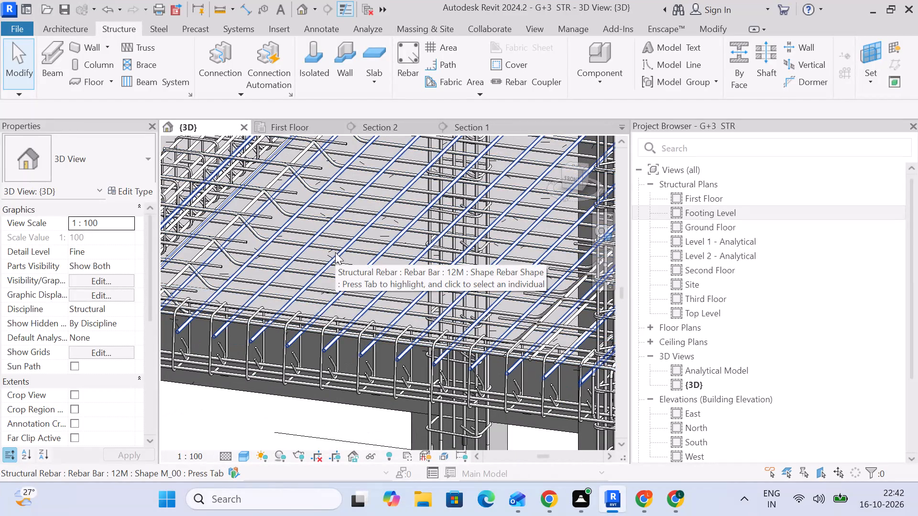
middle_drag(274, 262, 454, 246)
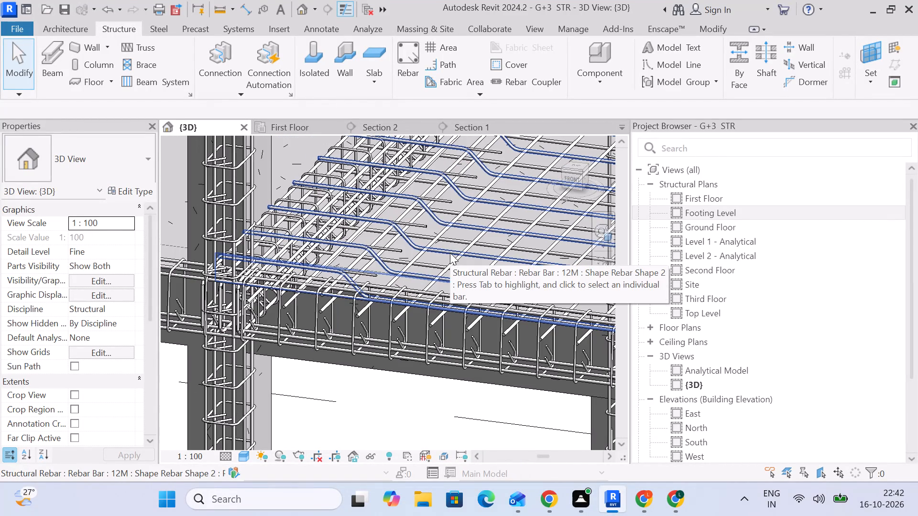
scroll(450, 253, down, 4)
middle_drag(448, 254, 223, 220)
scroll(400, 238, up, 4)
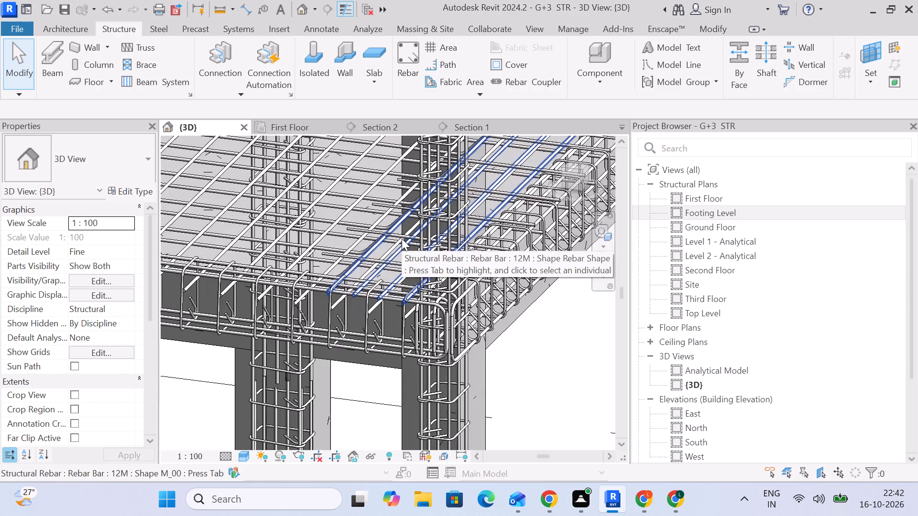
scroll(402, 238, down, 5)
middle_drag(374, 187, 300, 407)
scroll(334, 342, up, 4)
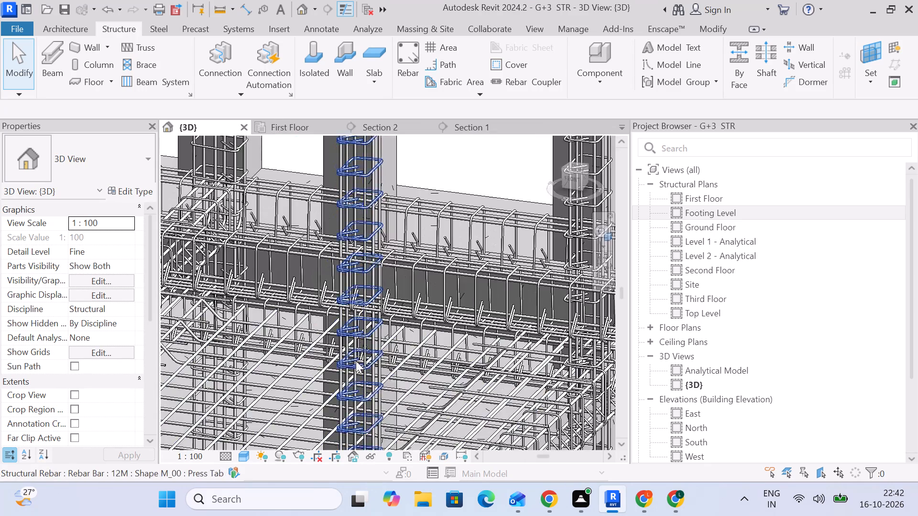
middle_drag(401, 373, 451, 297)
scroll(303, 322, down, 1)
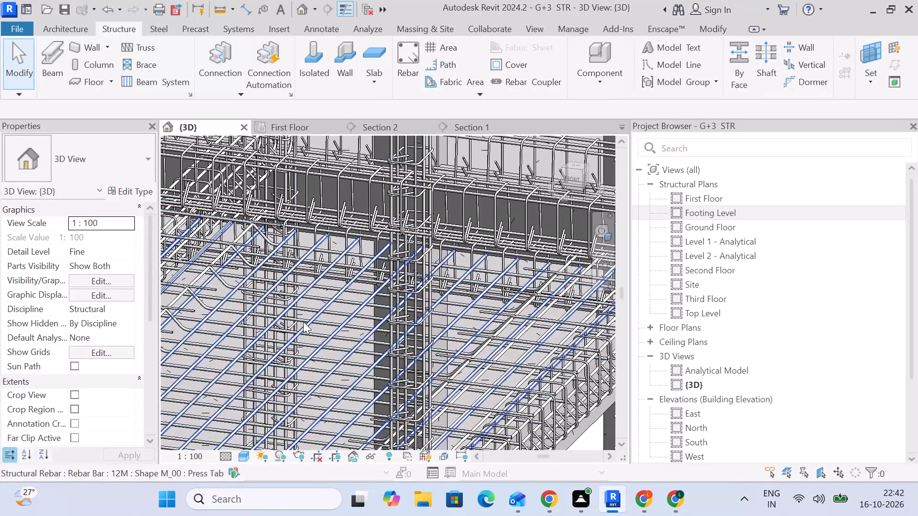
scroll(303, 322, down, 4)
middle_drag(303, 324, 381, 269)
scroll(372, 290, down, 4)
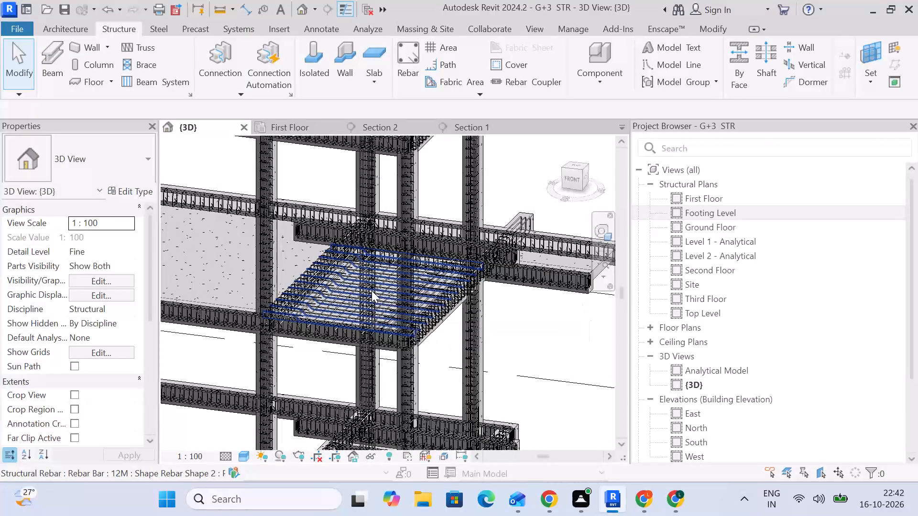
Survey the first-floor slabs in 3D from several sides, comparing reinforced panels with those lacking bars.
scroll(324, 282, down, 6)
middle_drag(321, 301, 489, 299)
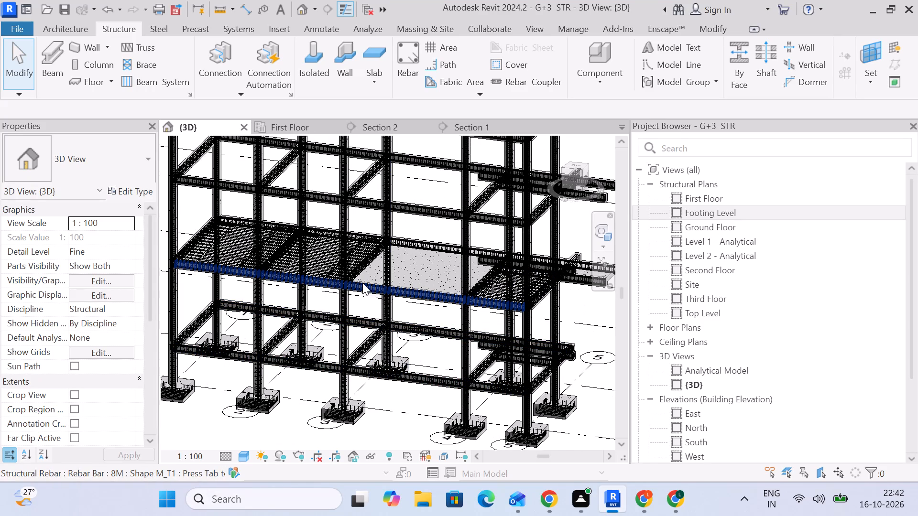
shift+middle_drag(421, 257, 405, 286)
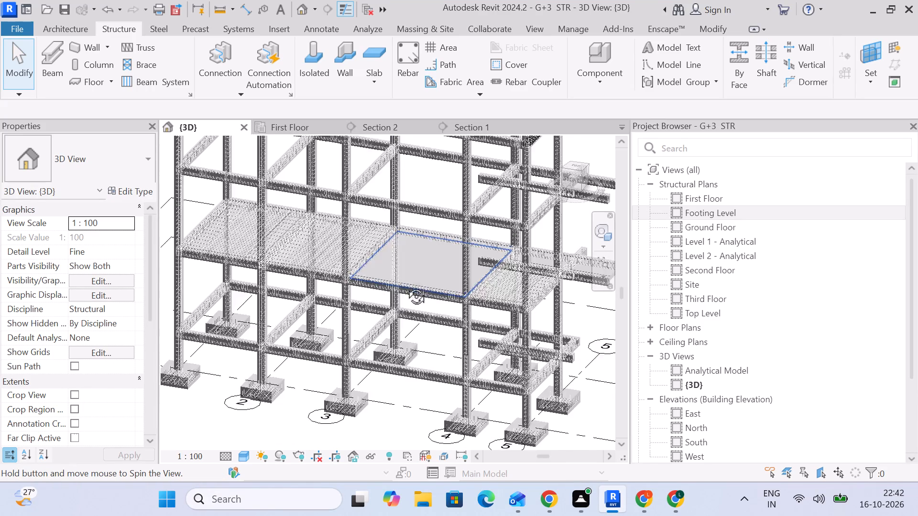
shift+middle_drag(405, 286, 362, 282)
middle_drag(451, 340, 385, 317)
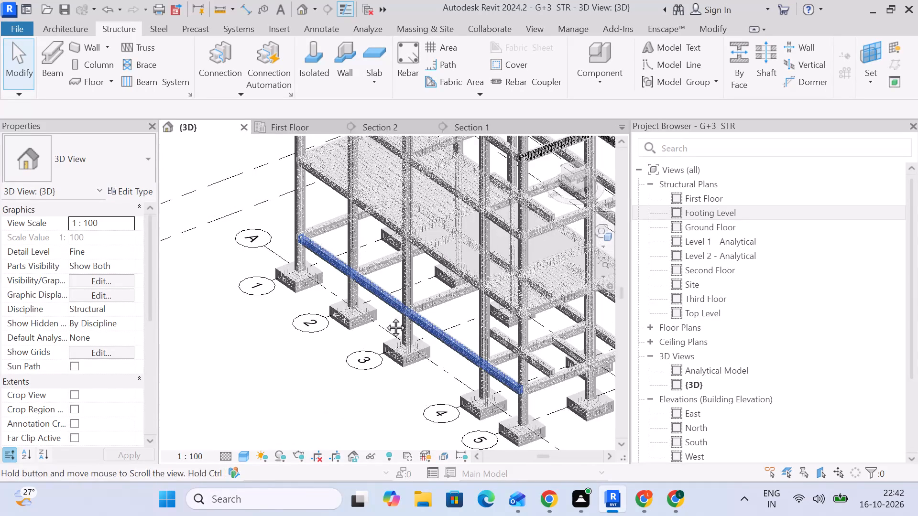
middle_drag(385, 317, 312, 311)
scroll(466, 291, up, 4)
shift+middle_drag(504, 313, 483, 314)
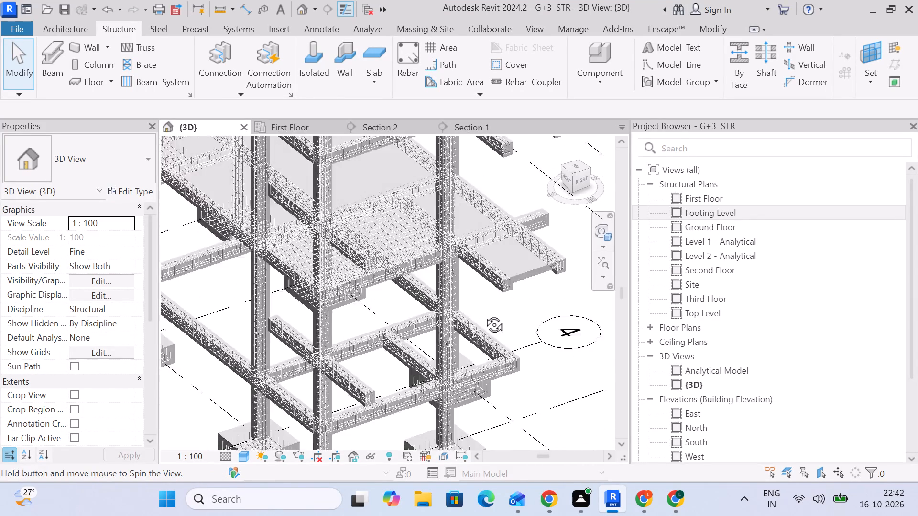
shift+middle_drag(483, 314, 293, 295)
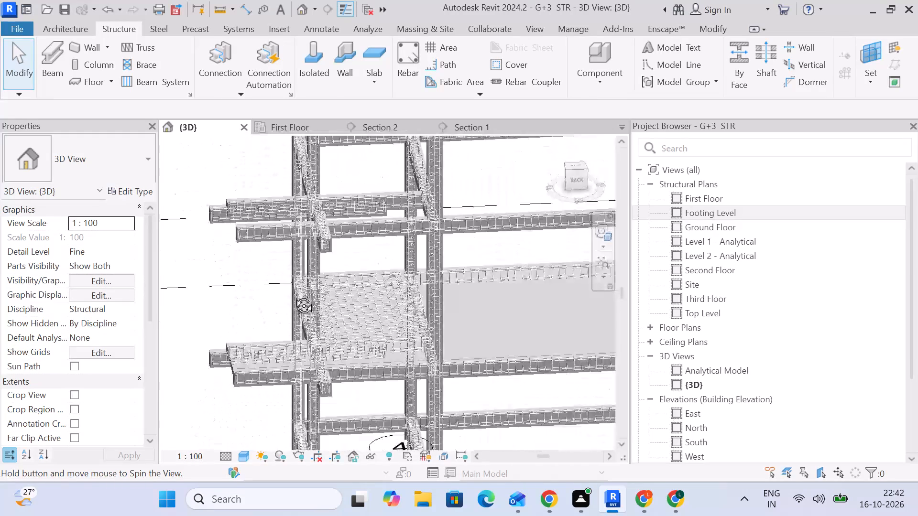
shift+middle_drag(293, 295, 448, 337)
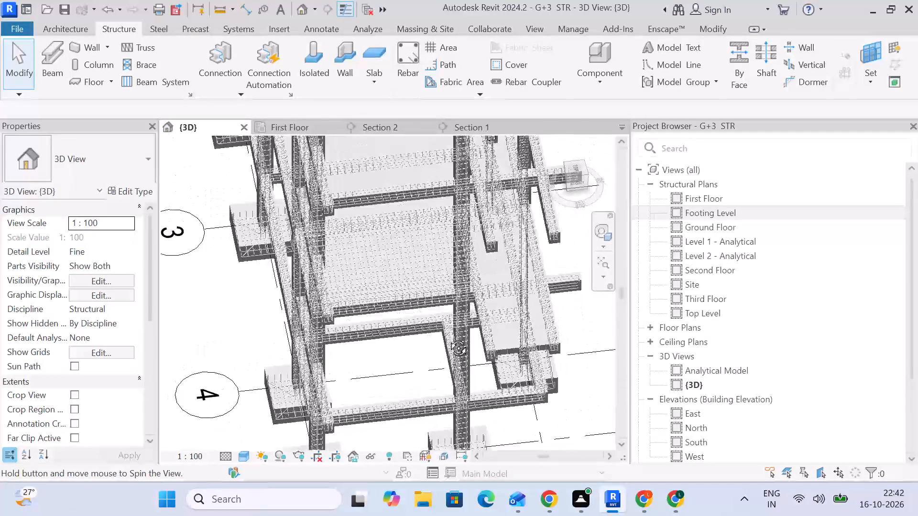
shift+middle_drag(448, 337, 439, 324)
scroll(515, 309, up, 4)
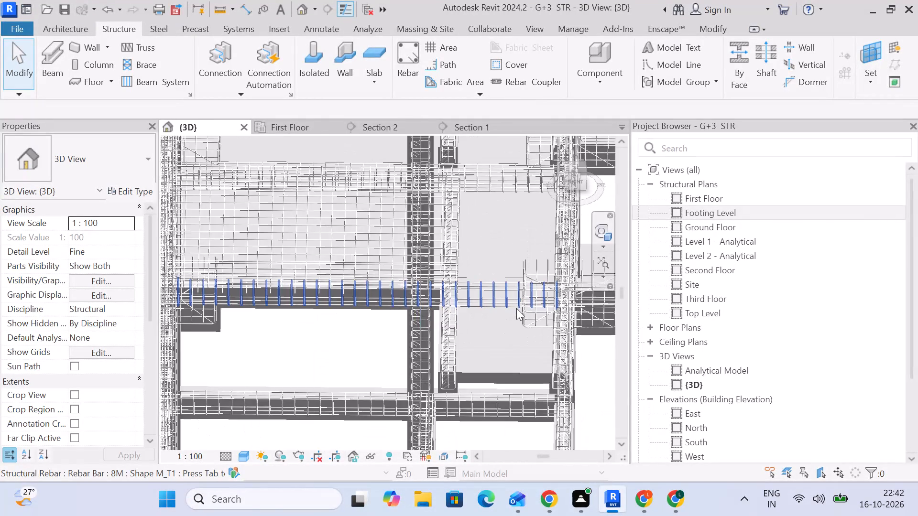
scroll(498, 361, up, 2)
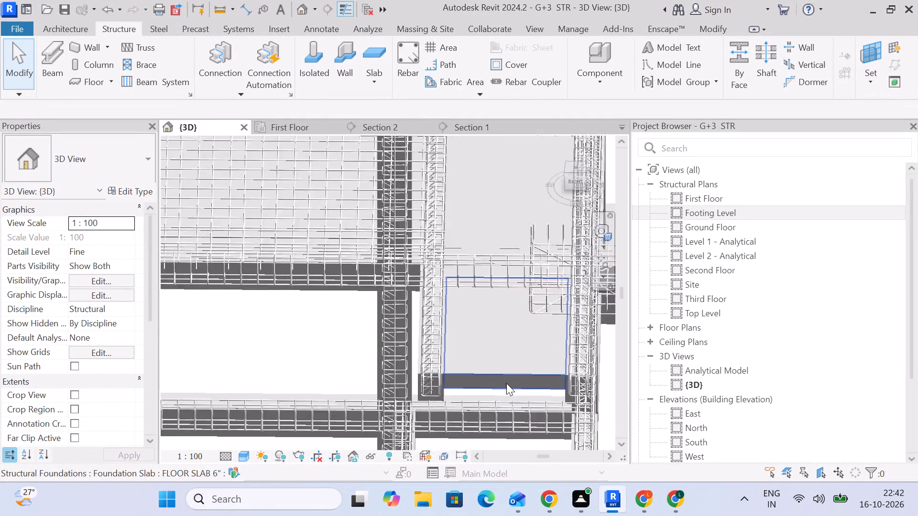
scroll(506, 383, up, 2)
scroll(506, 383, down, 11)
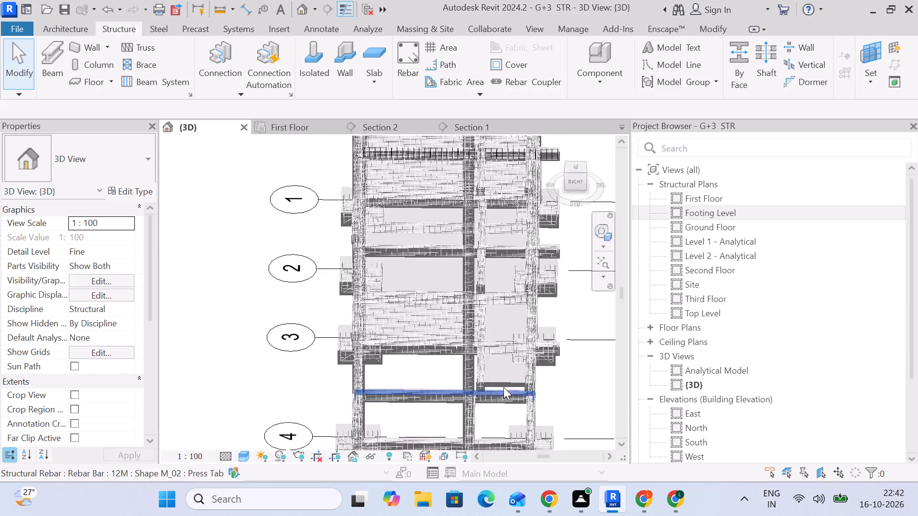
middle_drag(232, 311, 355, 360)
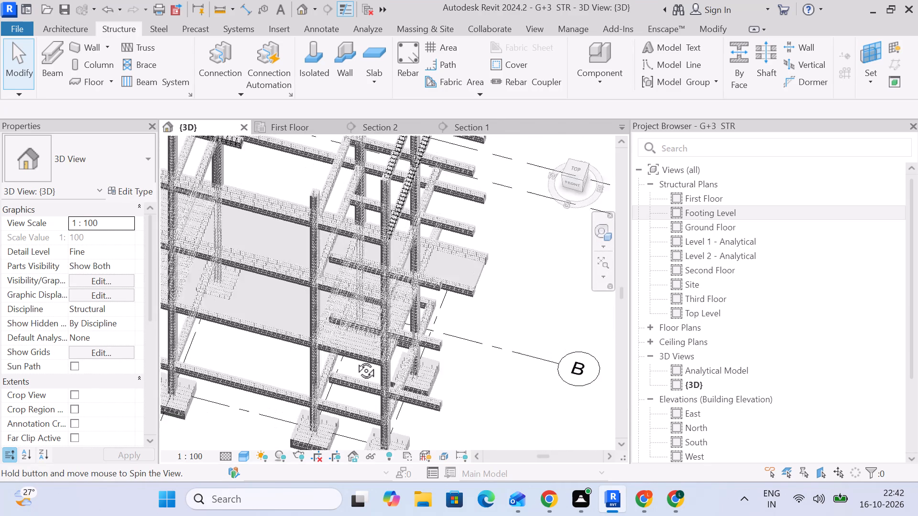
middle_drag(355, 360, 347, 329)
scroll(356, 326, up, 10)
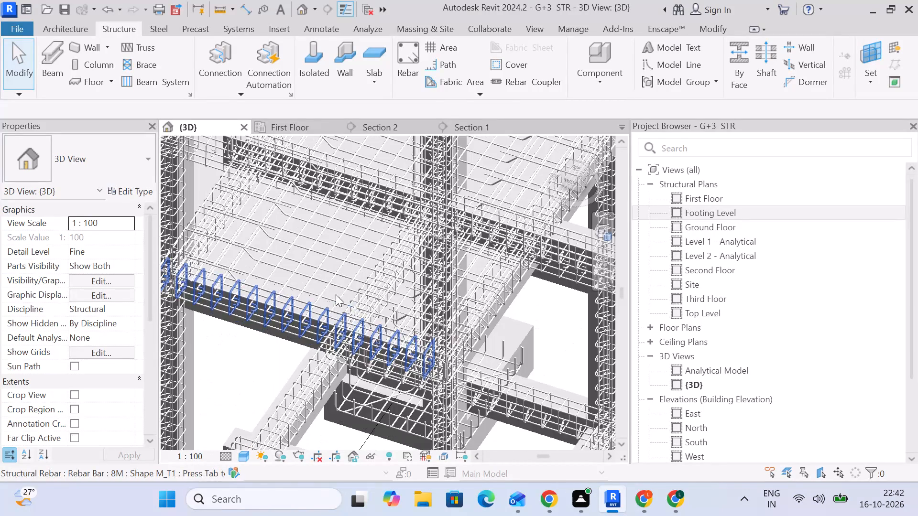
scroll(297, 277, up, 5)
middle_drag(287, 270, 388, 303)
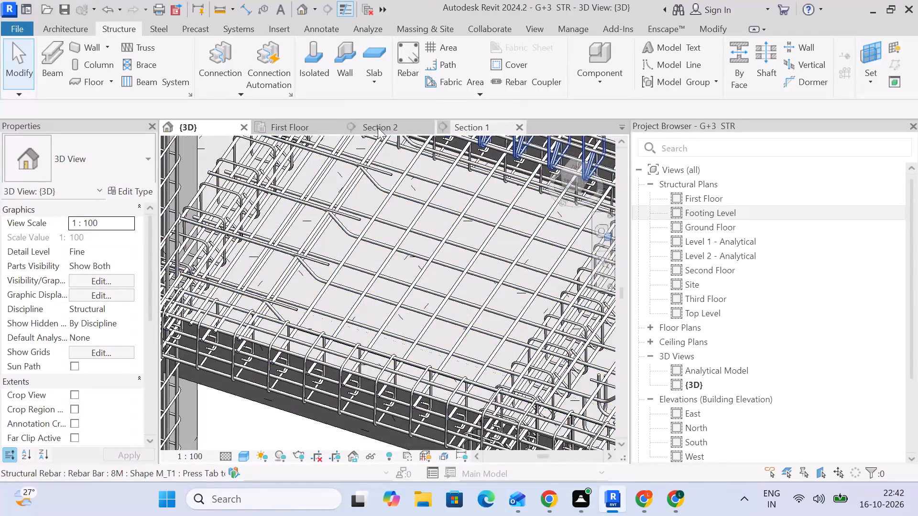
In Section 2, select together one 8M extra set, both cranked 12M sets, the bottom 12M set and both top 12M distribution sets.
click(378, 128)
scroll(412, 233, up, 4)
click(462, 229)
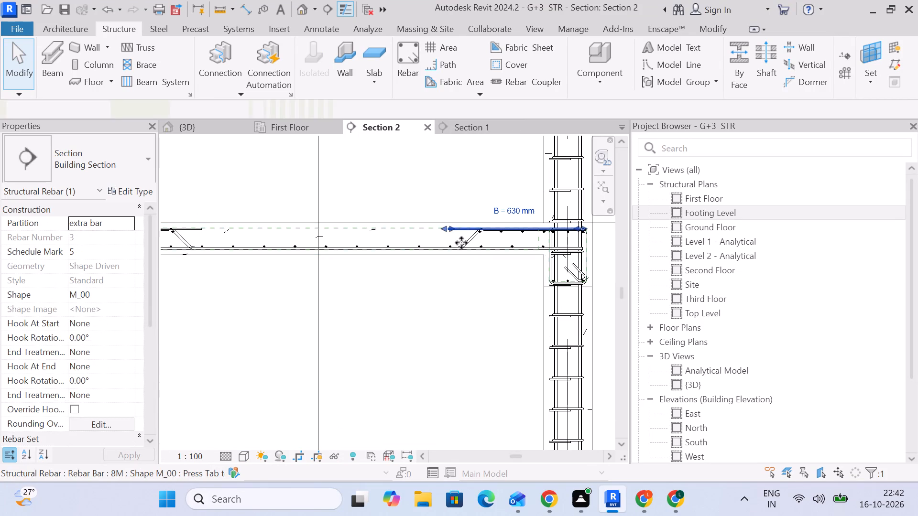
ctrl+click(469, 242)
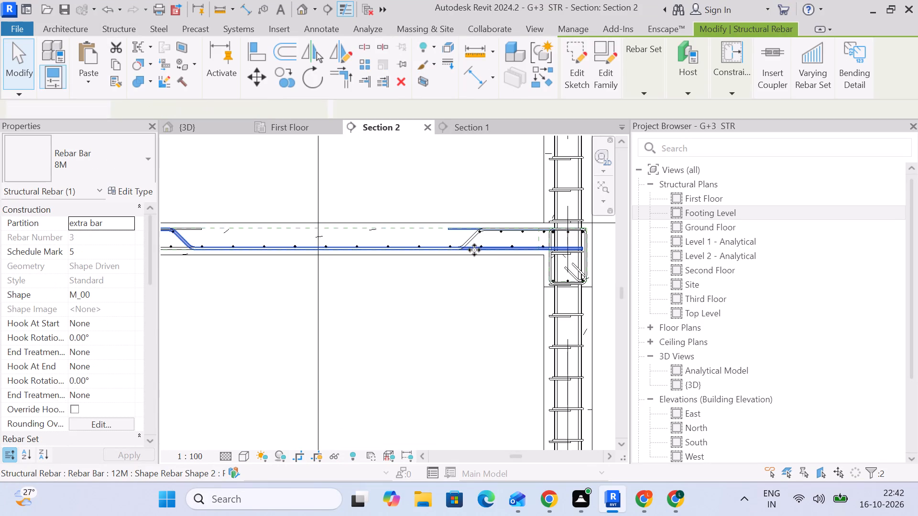
ctrl+click(472, 238)
scroll(473, 236, up, 12)
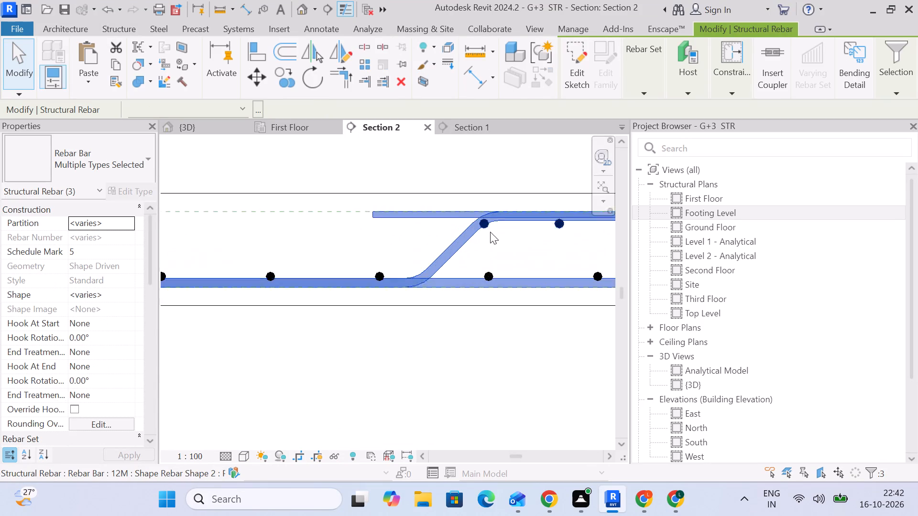
scroll(490, 232, up, 2)
ctrl+click(487, 223)
ctrl+click(497, 317)
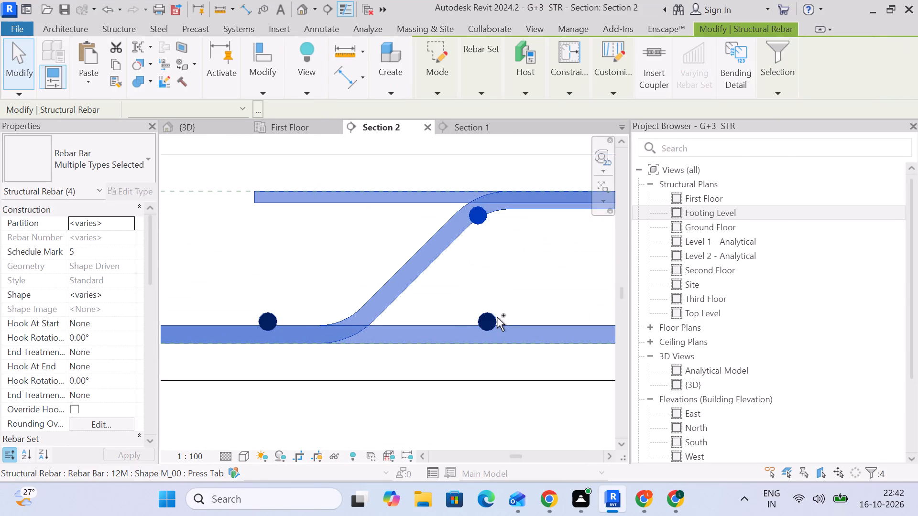
scroll(501, 321, down, 13)
middle_drag(382, 333, 559, 322)
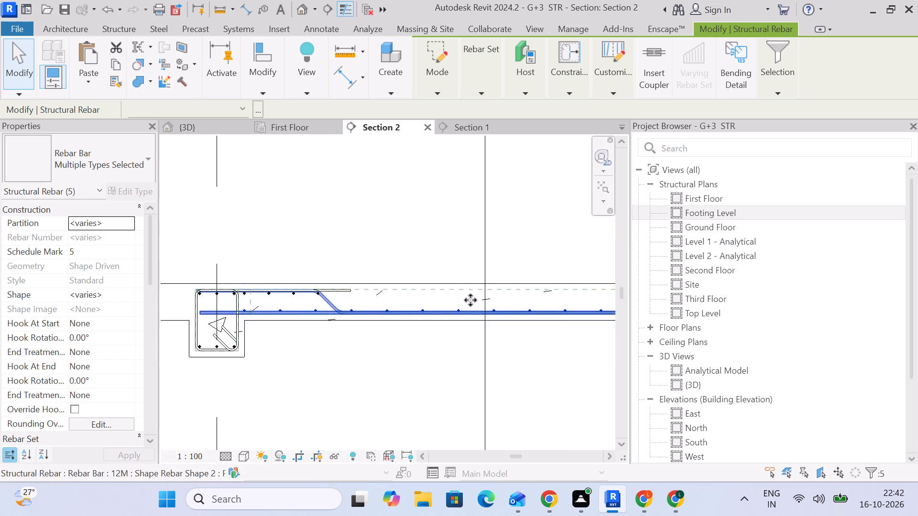
scroll(253, 285, up, 9)
ctrl+click(290, 300)
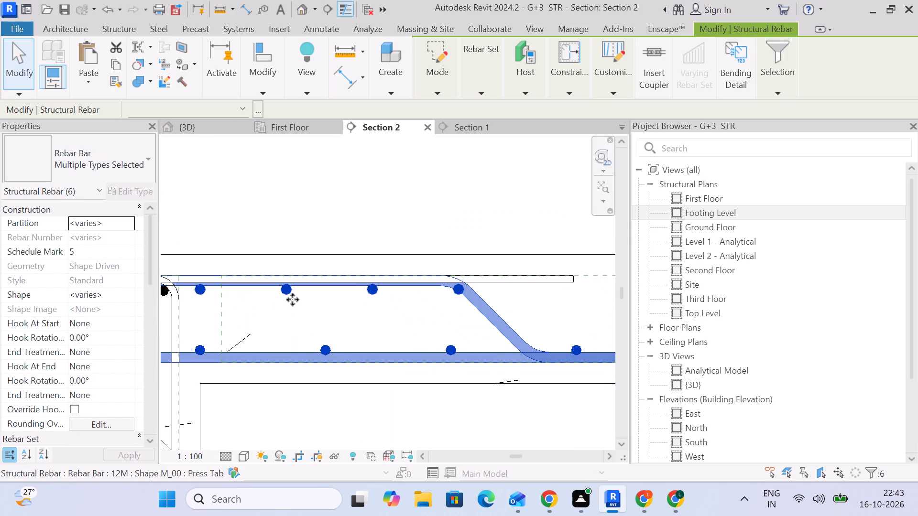
scroll(293, 301, down, 10)
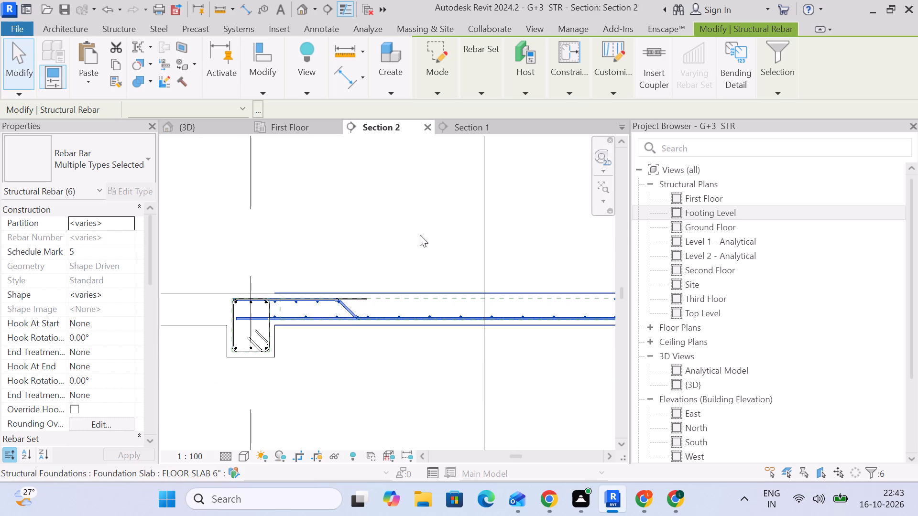
Examine in Section 1 how the selected slab bars sit within the beams at both ends of the slab.
click(465, 128)
scroll(303, 244, up, 5)
scroll(355, 254, up, 5)
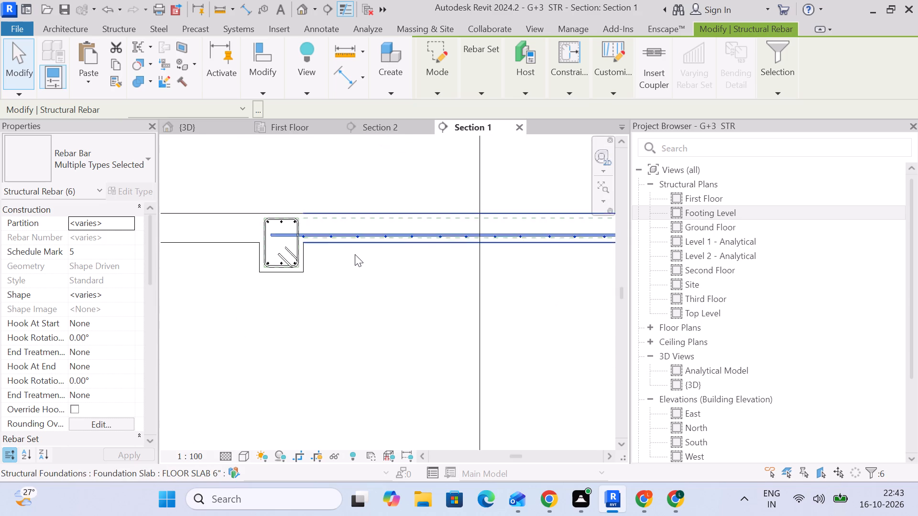
scroll(332, 224, up, 5)
ctrl+scroll(336, 258, up, 4)
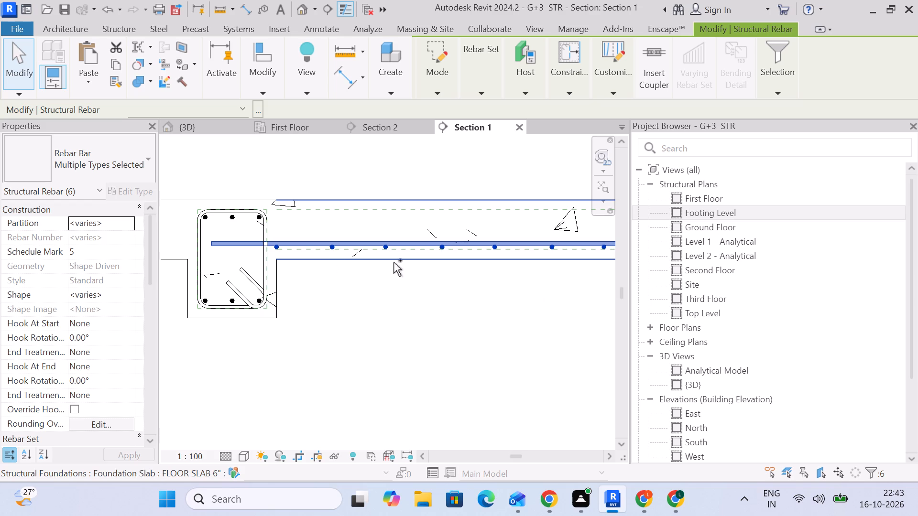
scroll(399, 271, down, 7)
scroll(469, 305, up, 1)
scroll(479, 306, down, 5)
middle_drag(470, 309, 346, 311)
middle_drag(481, 299, 359, 294)
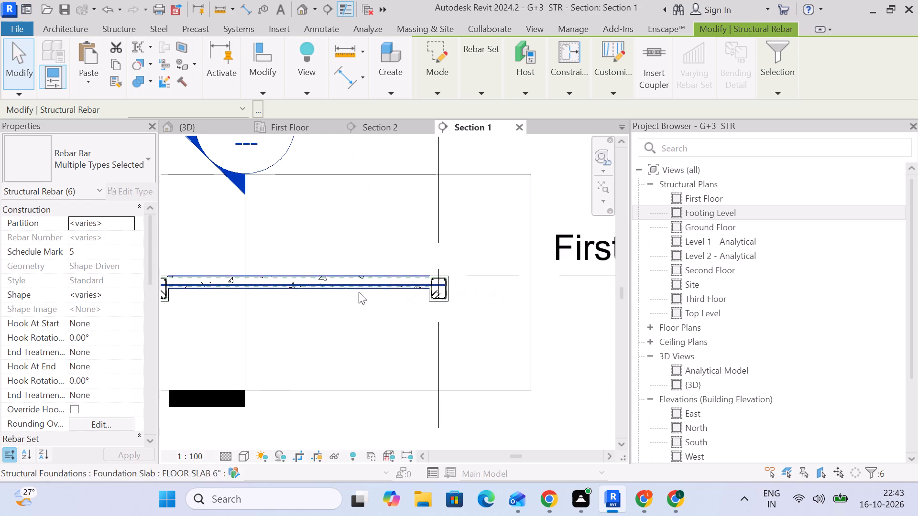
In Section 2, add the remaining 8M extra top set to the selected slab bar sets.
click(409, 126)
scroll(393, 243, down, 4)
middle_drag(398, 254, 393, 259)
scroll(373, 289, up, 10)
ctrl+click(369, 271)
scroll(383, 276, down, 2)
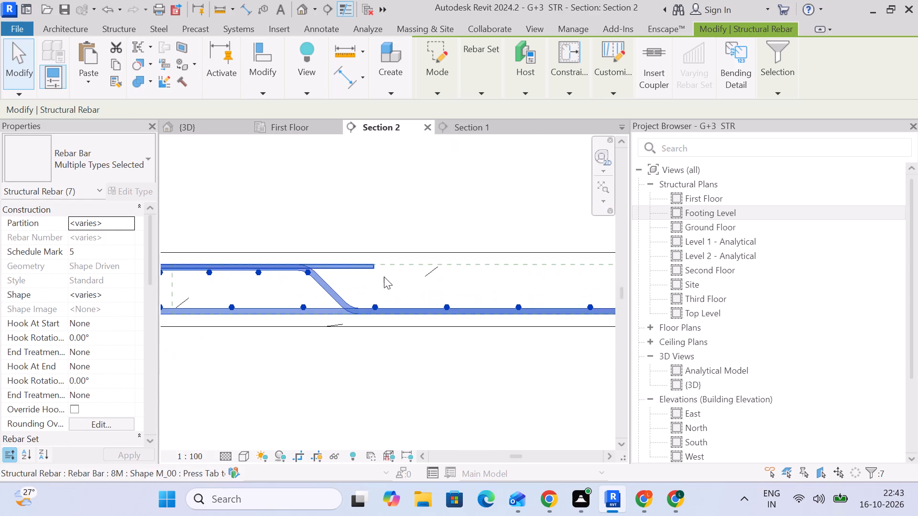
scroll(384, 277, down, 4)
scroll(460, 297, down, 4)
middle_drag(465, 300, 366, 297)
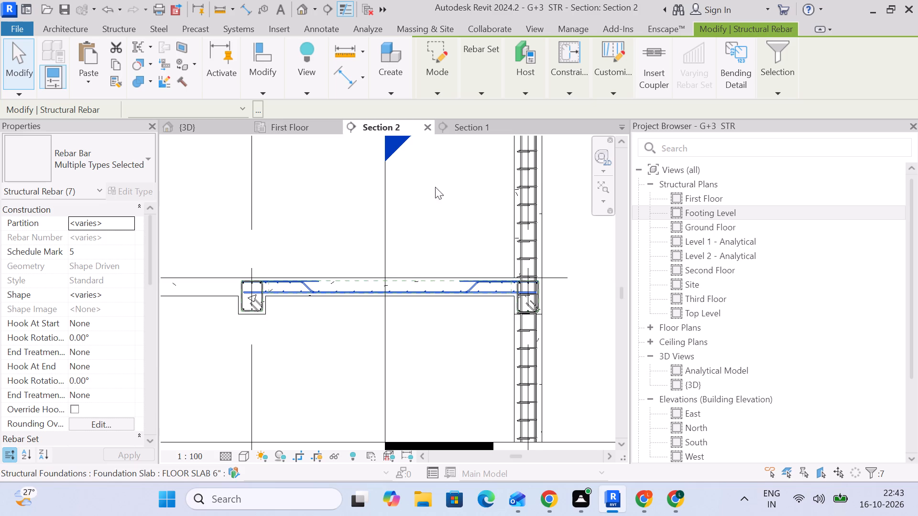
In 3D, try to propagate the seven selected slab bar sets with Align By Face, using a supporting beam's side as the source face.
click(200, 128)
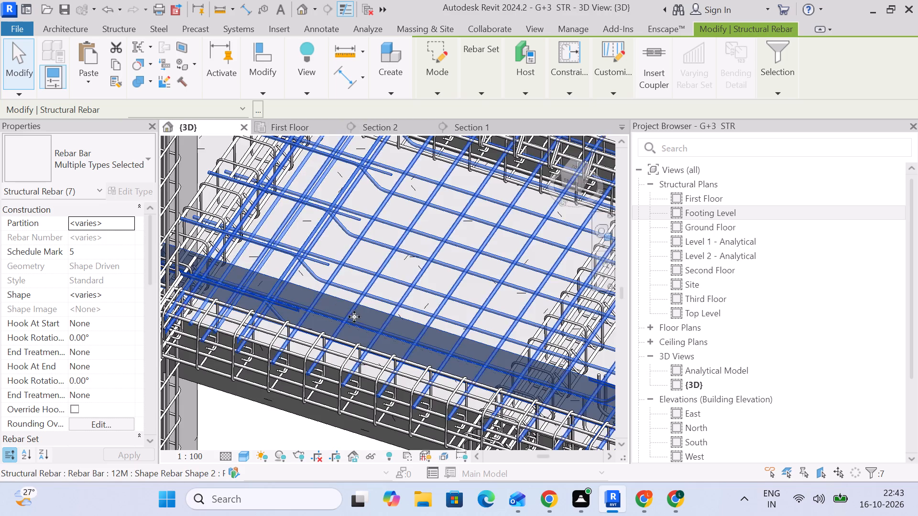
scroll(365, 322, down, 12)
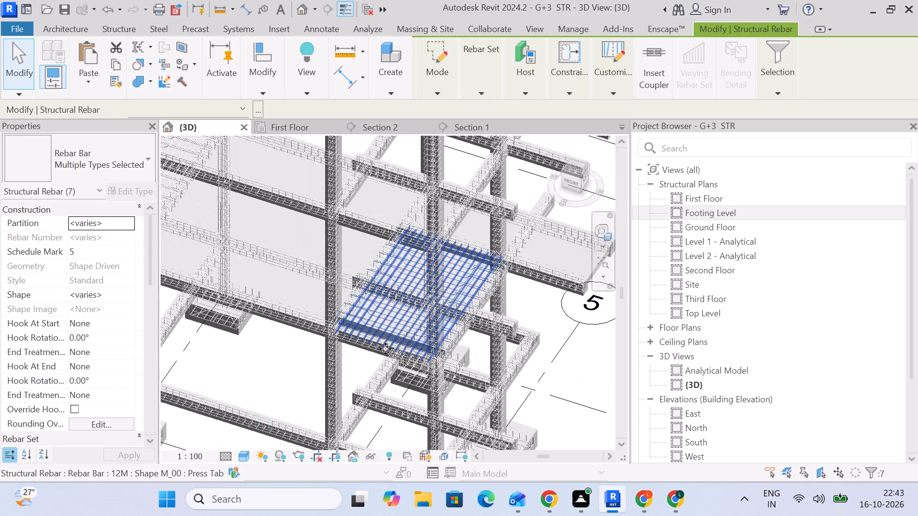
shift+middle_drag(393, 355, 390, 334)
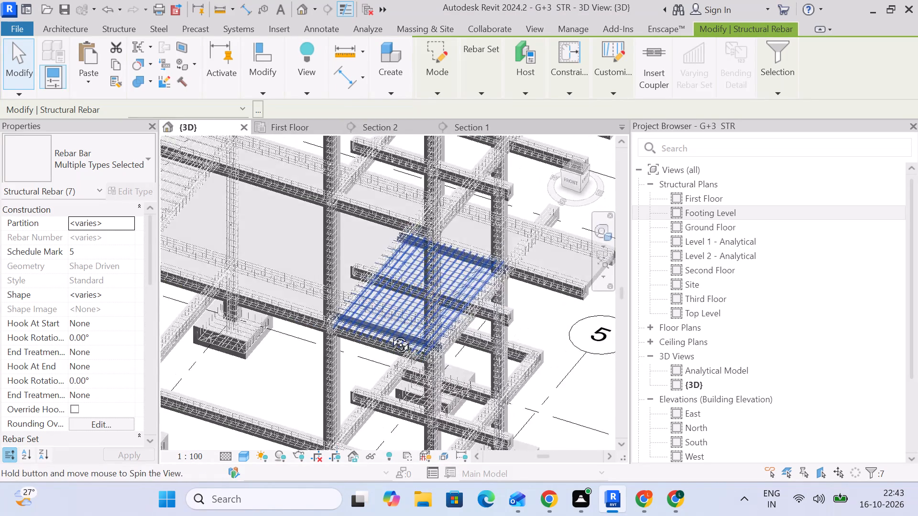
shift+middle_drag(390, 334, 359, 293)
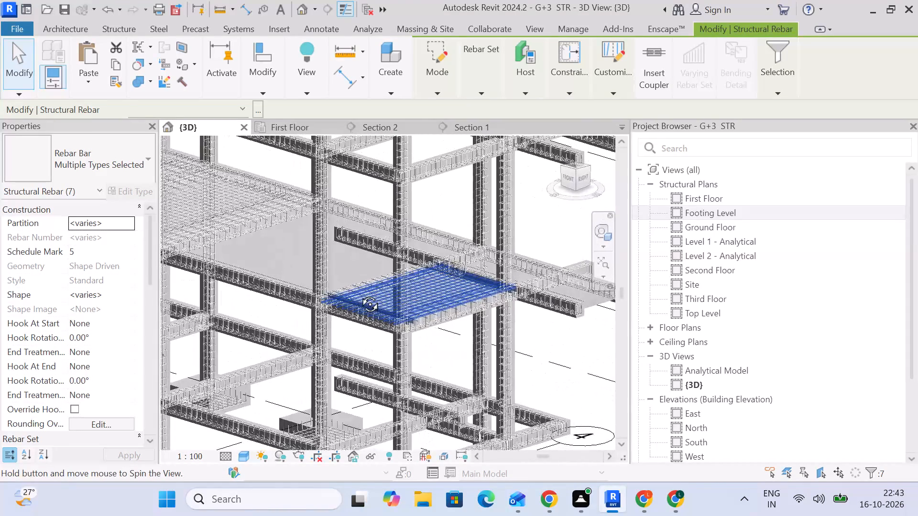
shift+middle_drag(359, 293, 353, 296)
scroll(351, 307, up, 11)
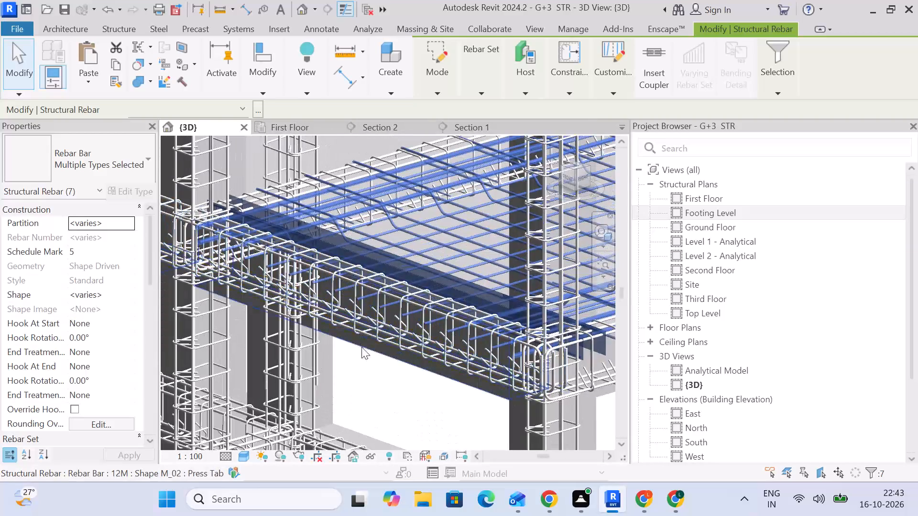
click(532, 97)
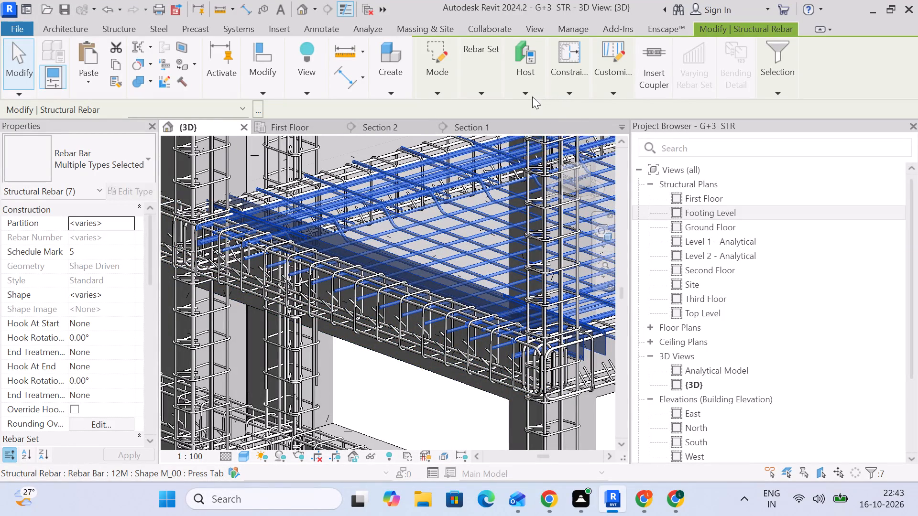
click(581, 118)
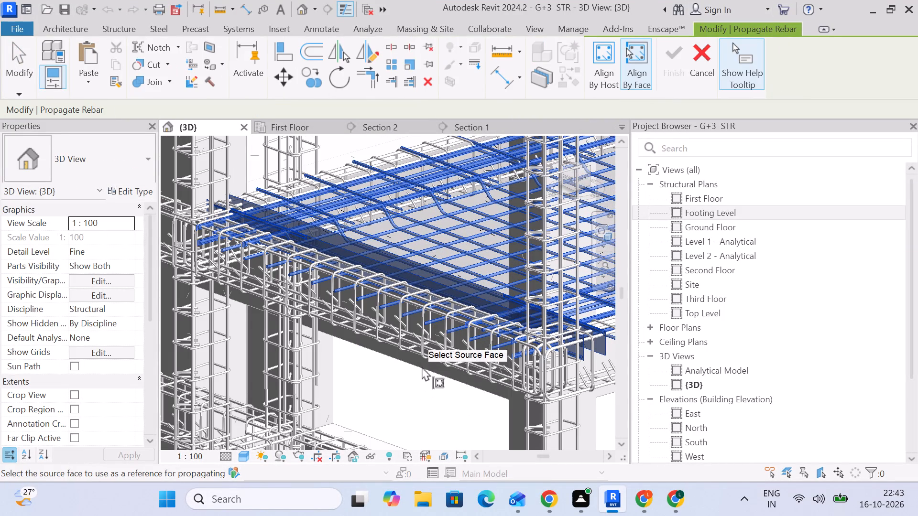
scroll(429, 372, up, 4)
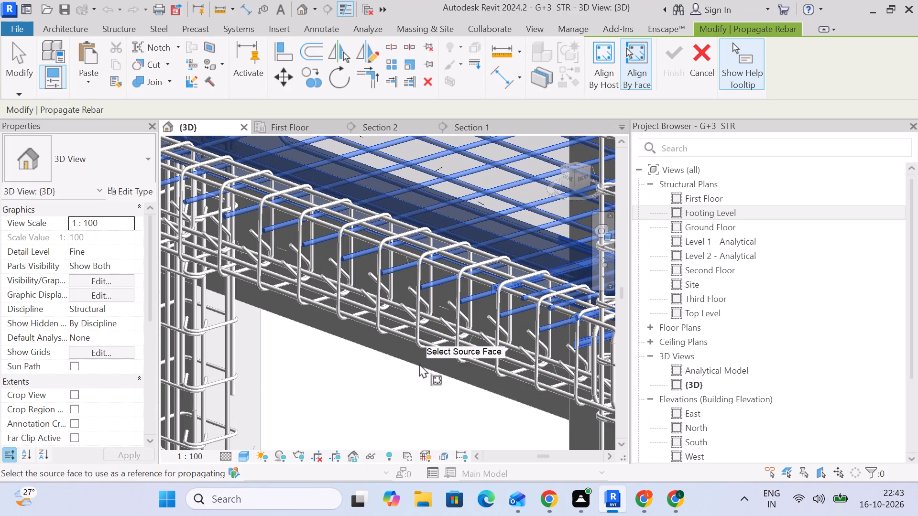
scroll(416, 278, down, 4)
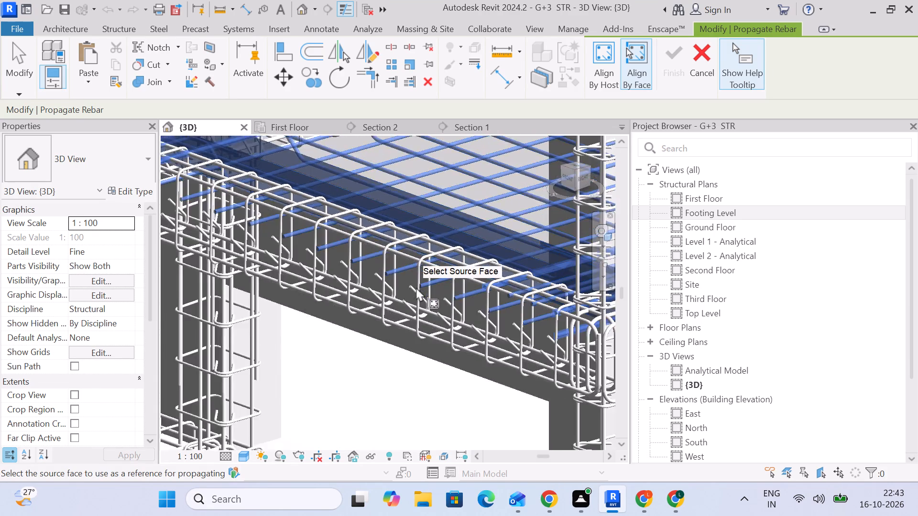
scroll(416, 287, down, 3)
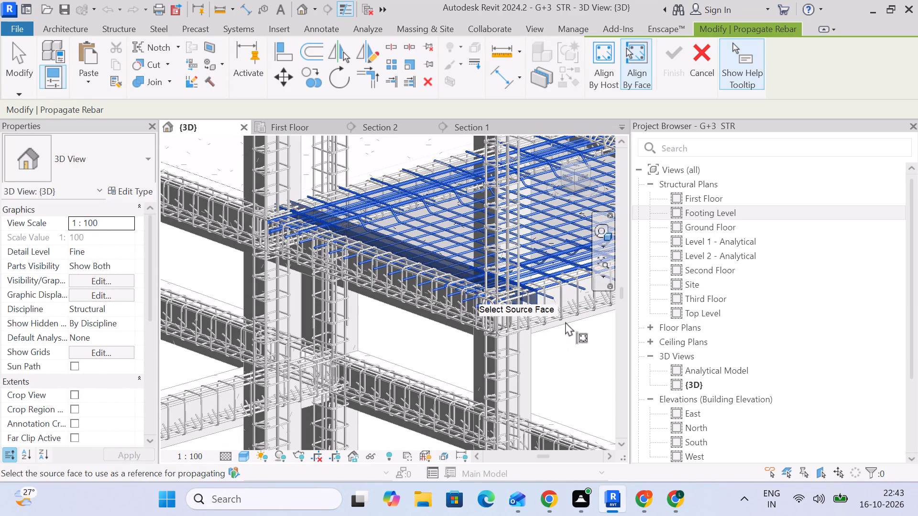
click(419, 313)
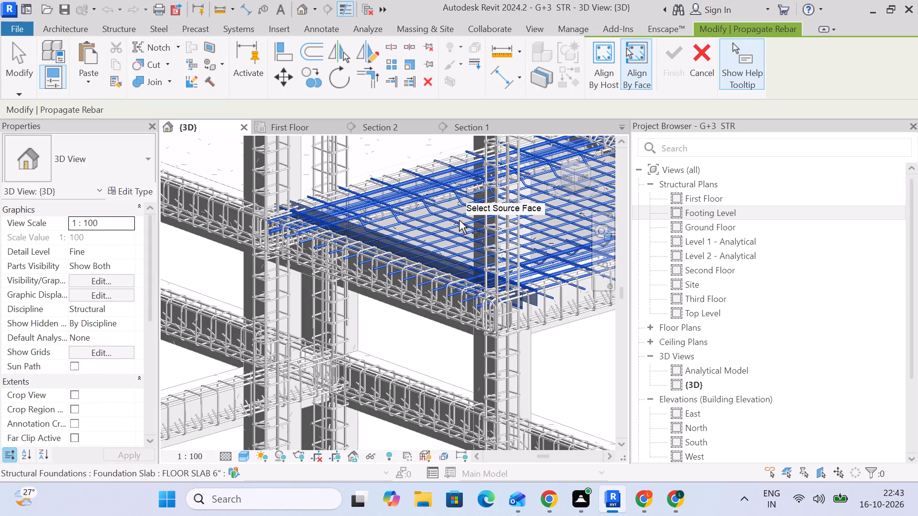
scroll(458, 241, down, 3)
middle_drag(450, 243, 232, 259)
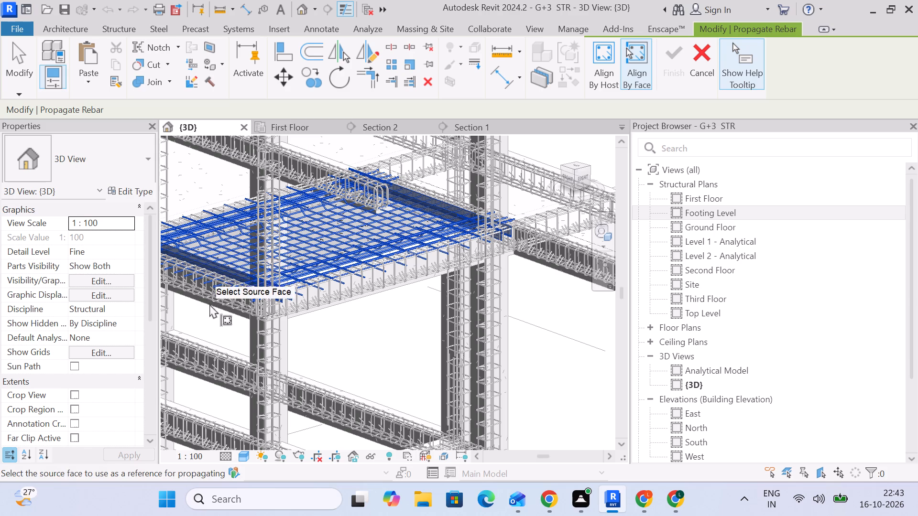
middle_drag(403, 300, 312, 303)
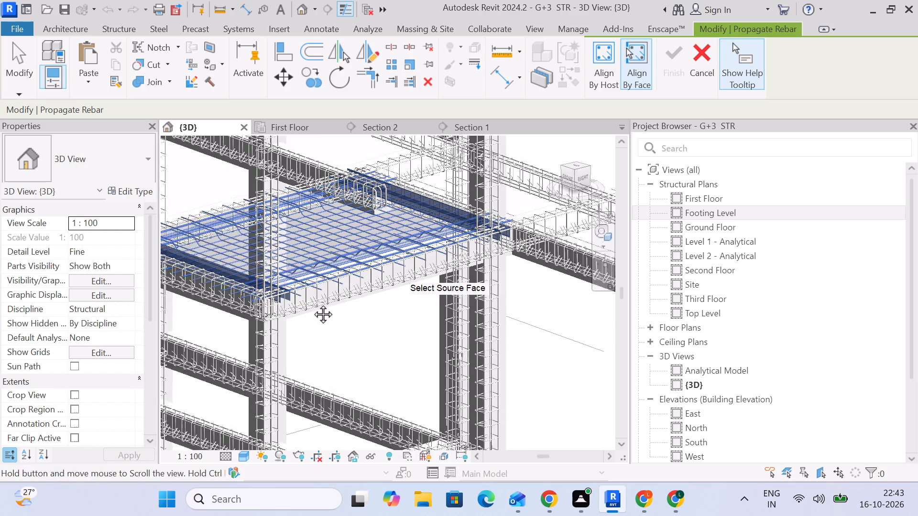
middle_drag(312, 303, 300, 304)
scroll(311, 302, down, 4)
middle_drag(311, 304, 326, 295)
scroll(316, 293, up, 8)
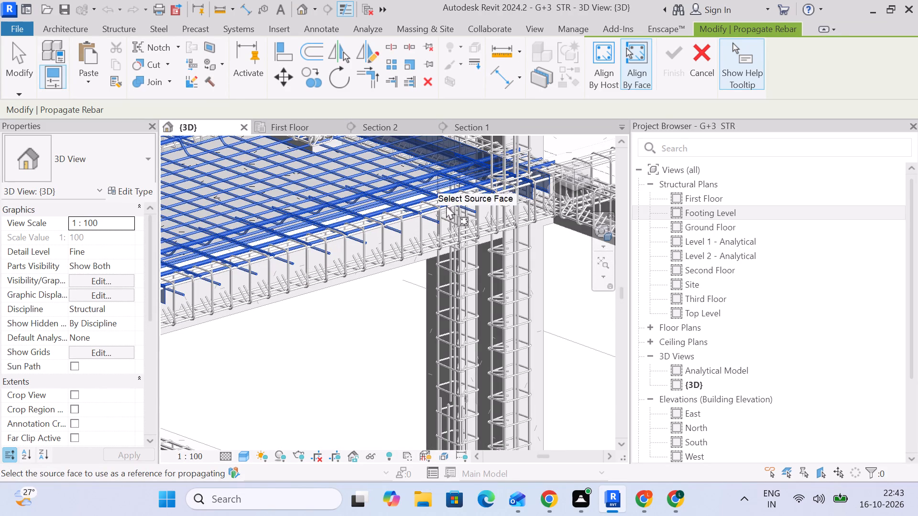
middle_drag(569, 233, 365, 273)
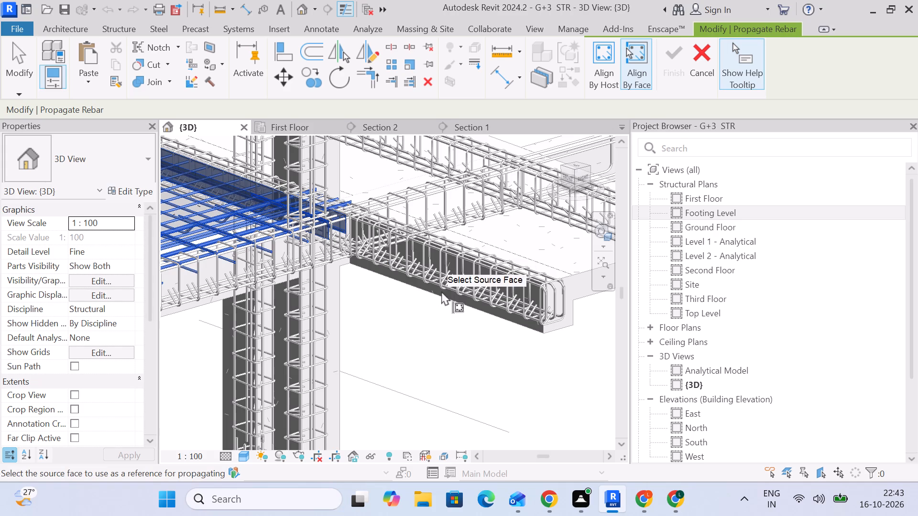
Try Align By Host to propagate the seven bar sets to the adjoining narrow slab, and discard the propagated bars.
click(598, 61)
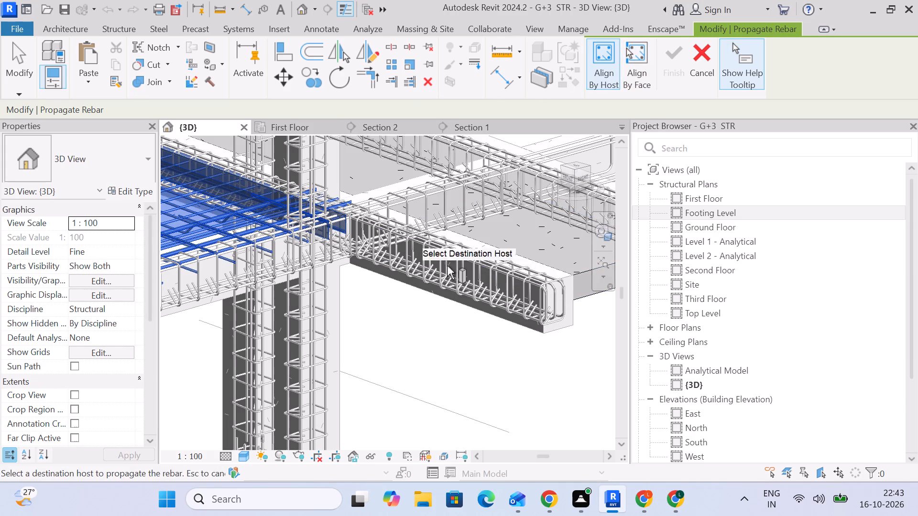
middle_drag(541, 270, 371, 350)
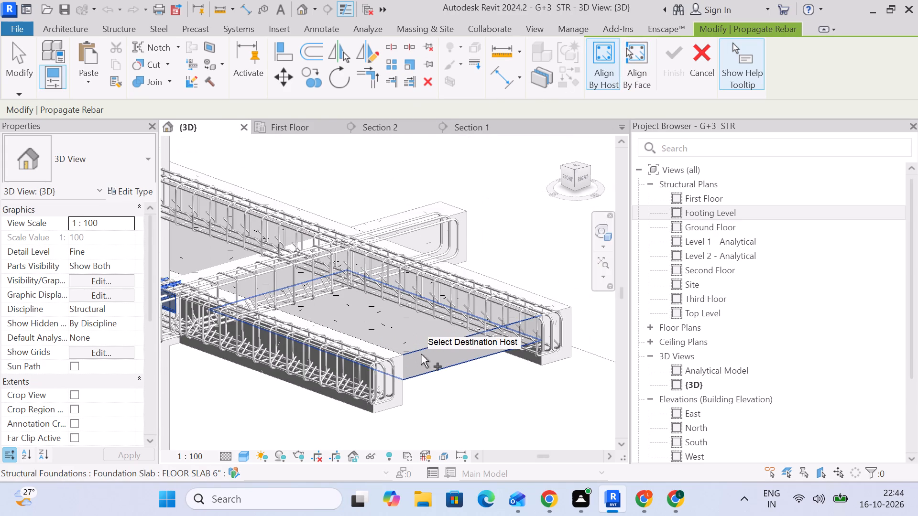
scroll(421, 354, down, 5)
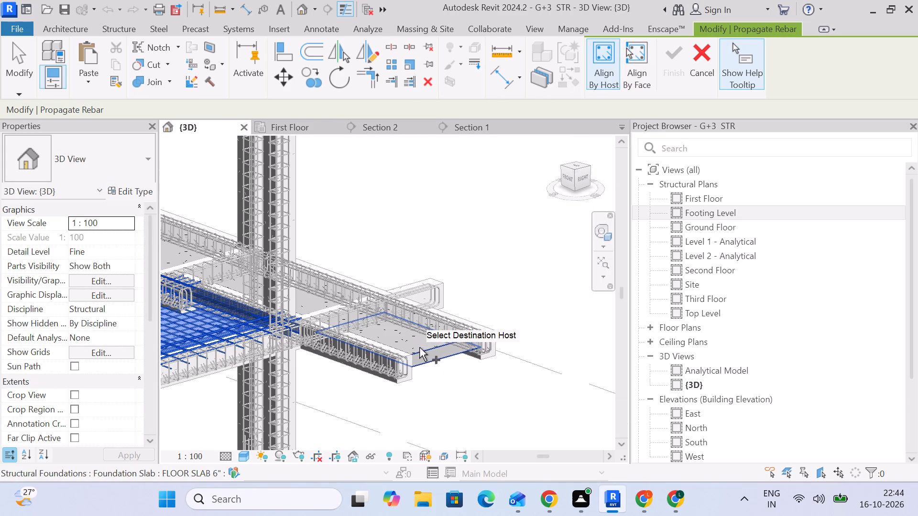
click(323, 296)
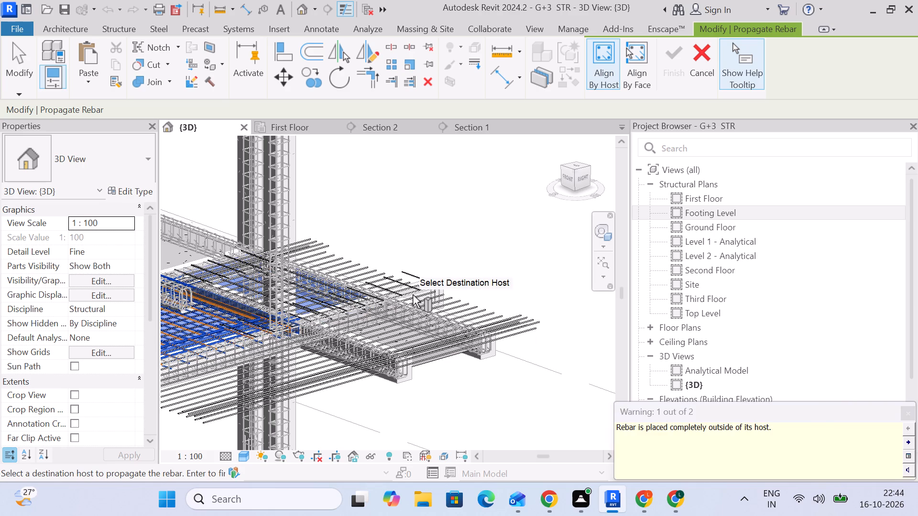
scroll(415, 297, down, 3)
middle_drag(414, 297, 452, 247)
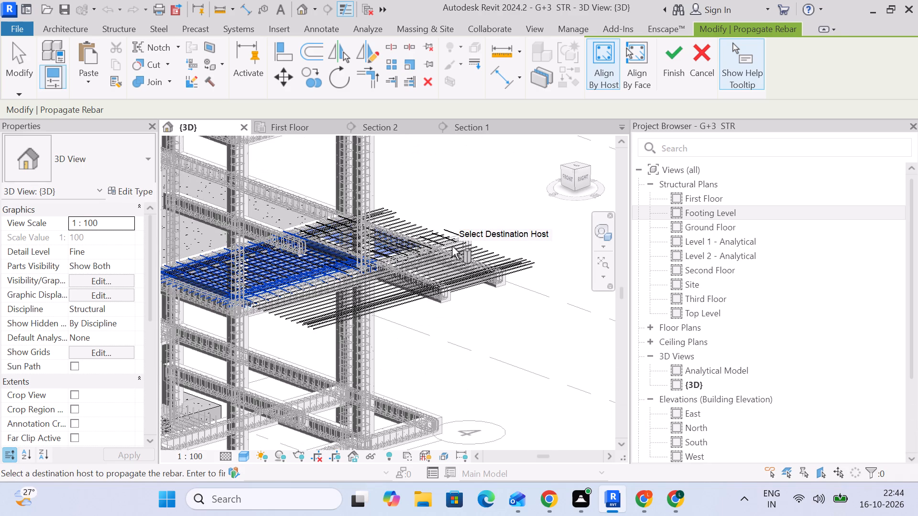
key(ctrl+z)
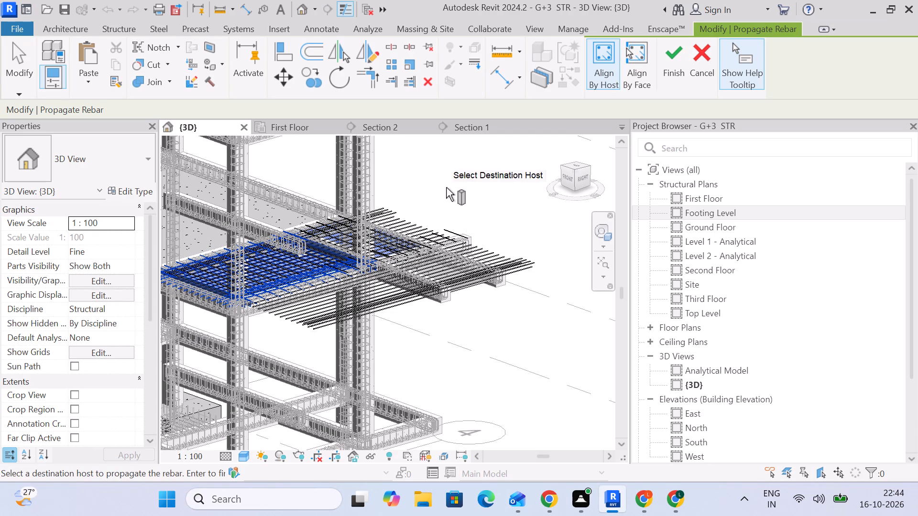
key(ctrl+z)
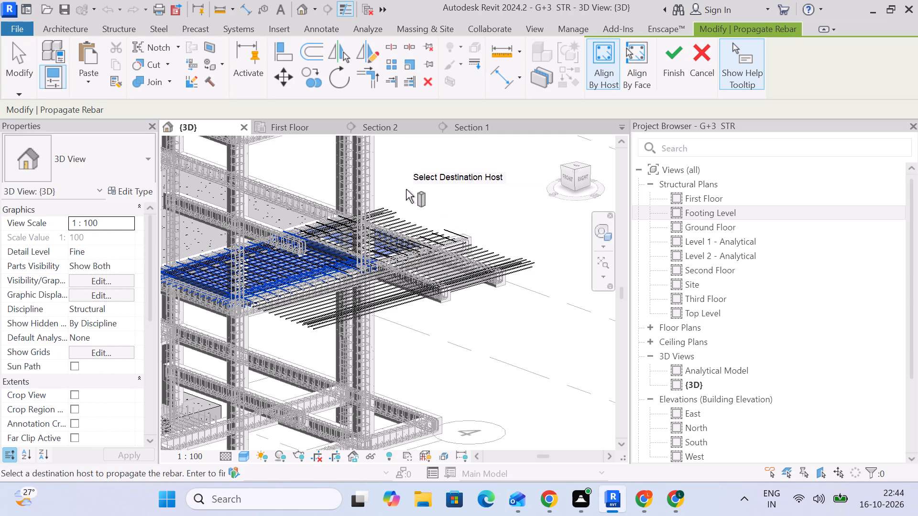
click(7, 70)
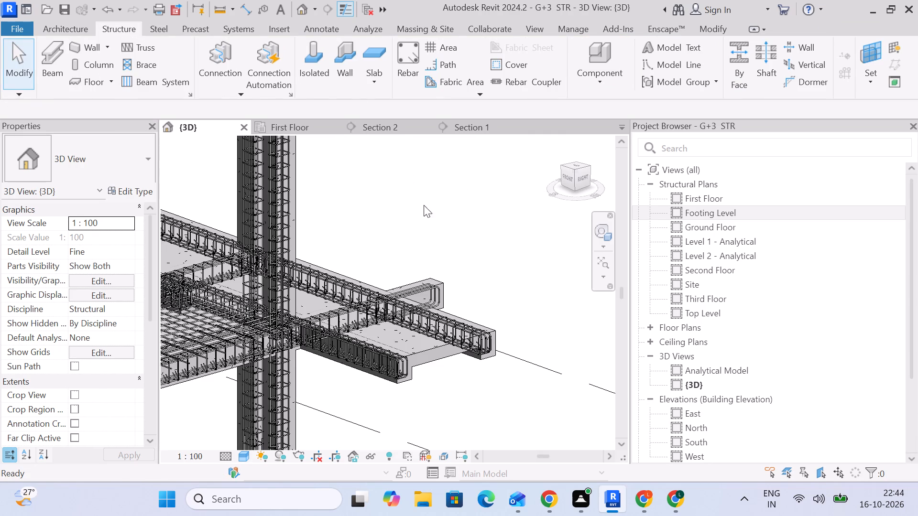
In 3D, extend the 8M M_T1 stirrup set of the cross beam past the edge beam to near the projecting stub's free end.
scroll(372, 348, up, 4)
middle_drag(433, 345, 434, 215)
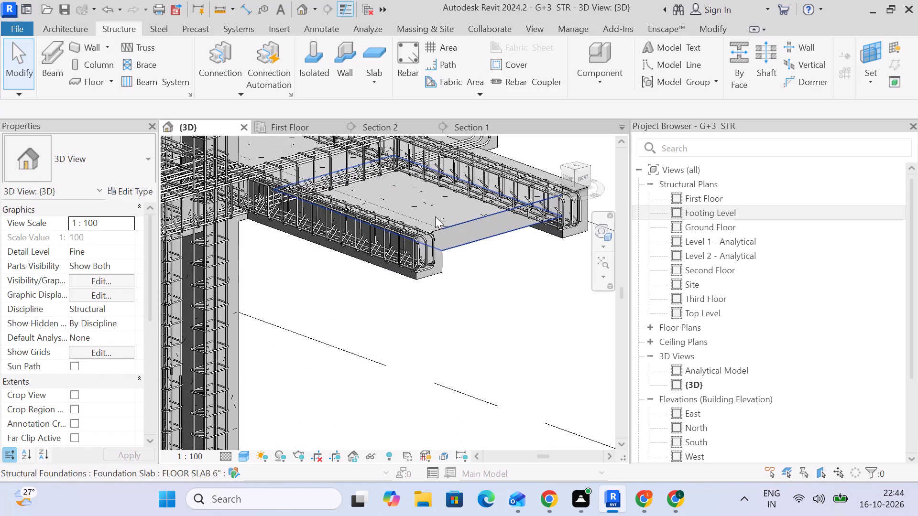
middle_drag(435, 217, 384, 328)
scroll(336, 273, up, 4)
click(328, 277)
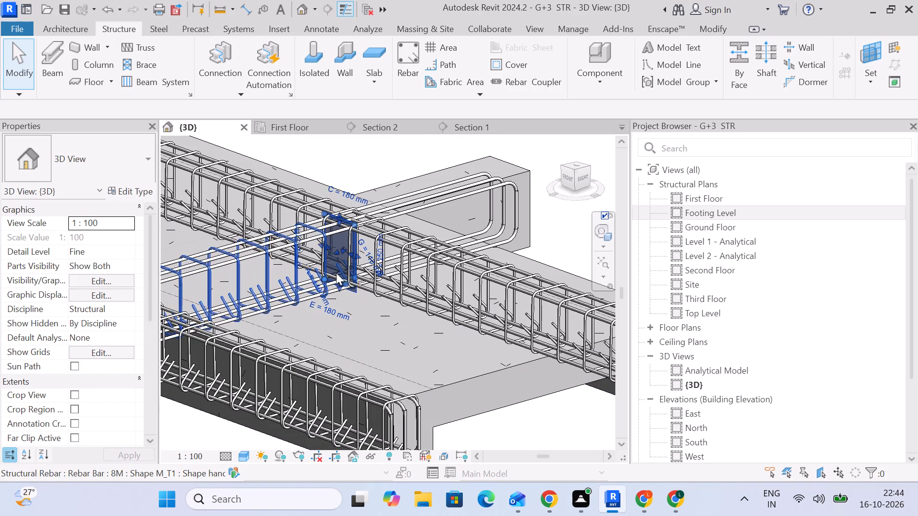
scroll(339, 272, down, 3)
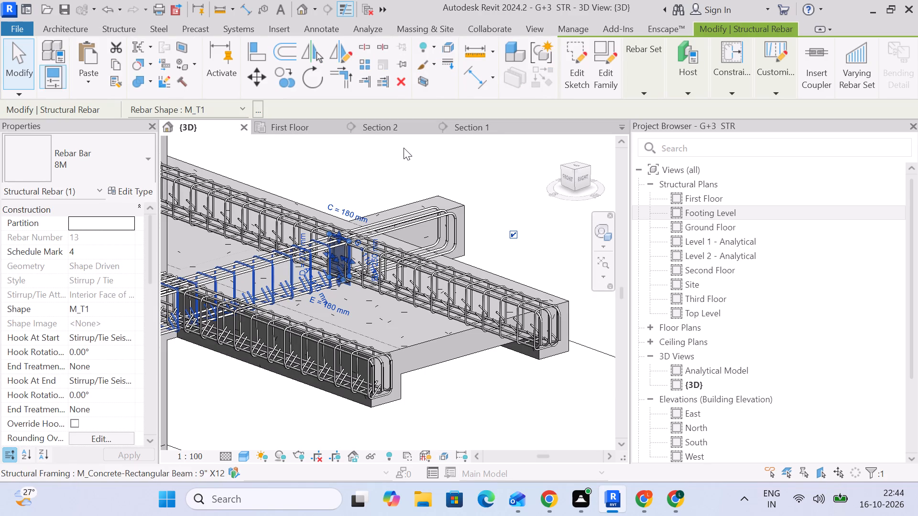
scroll(431, 168, down, 4)
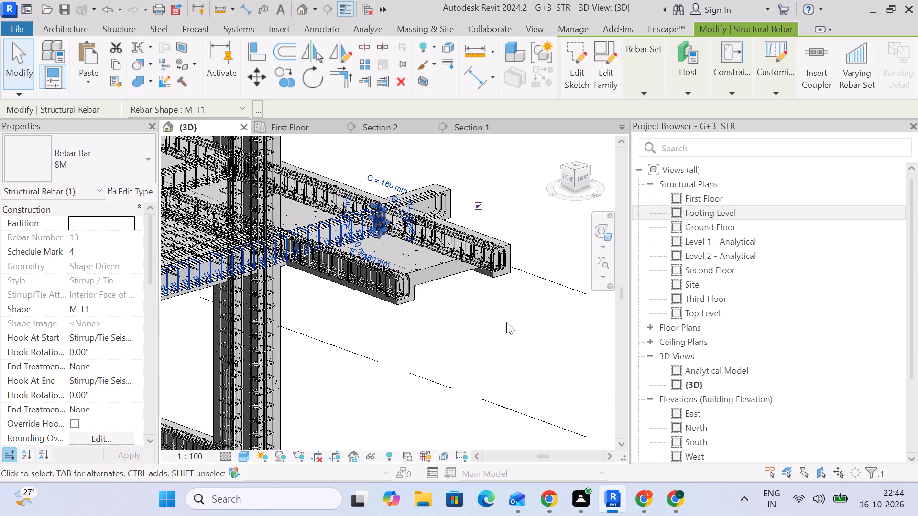
middle_drag(378, 263, 298, 298)
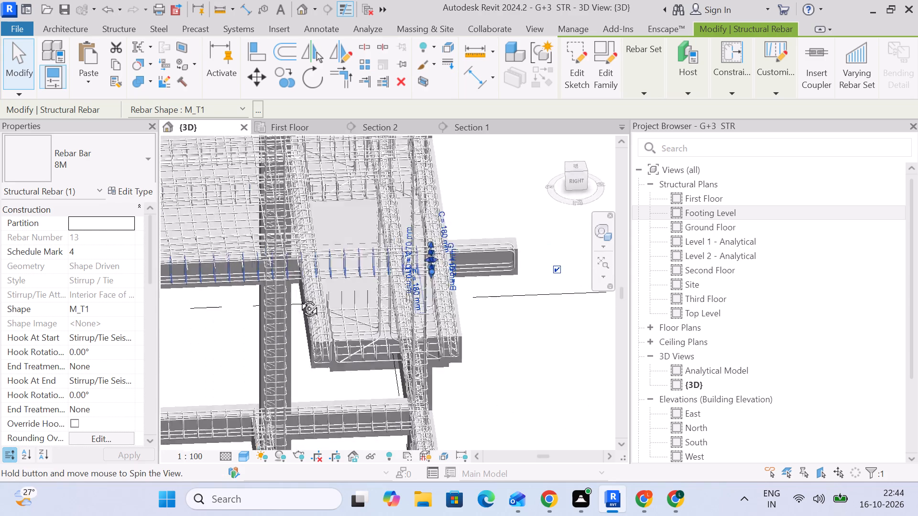
middle_drag(298, 298, 286, 298)
scroll(422, 284, up, 4)
shift+middle_drag(455, 328, 394, 331)
shift+scroll(394, 331, up, 1)
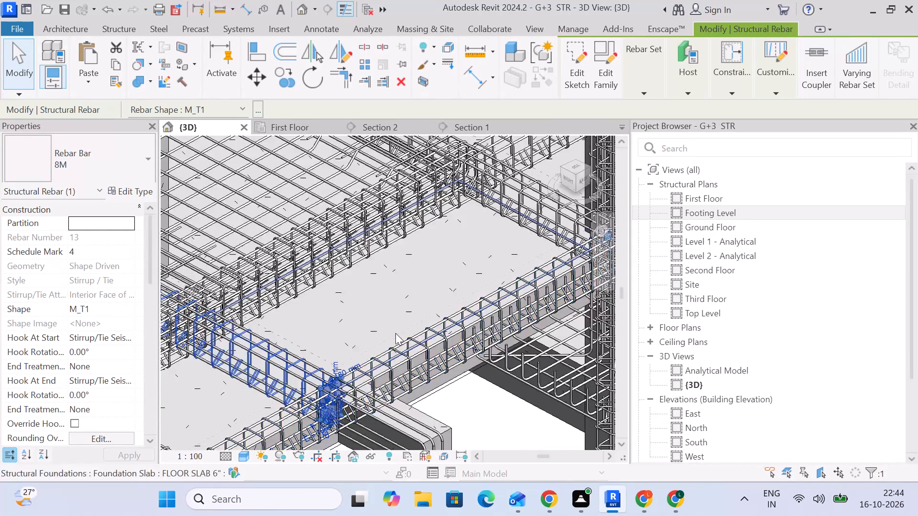
middle_drag(397, 333, 426, 175)
scroll(374, 230, up, 5)
scroll(353, 273, up, 4)
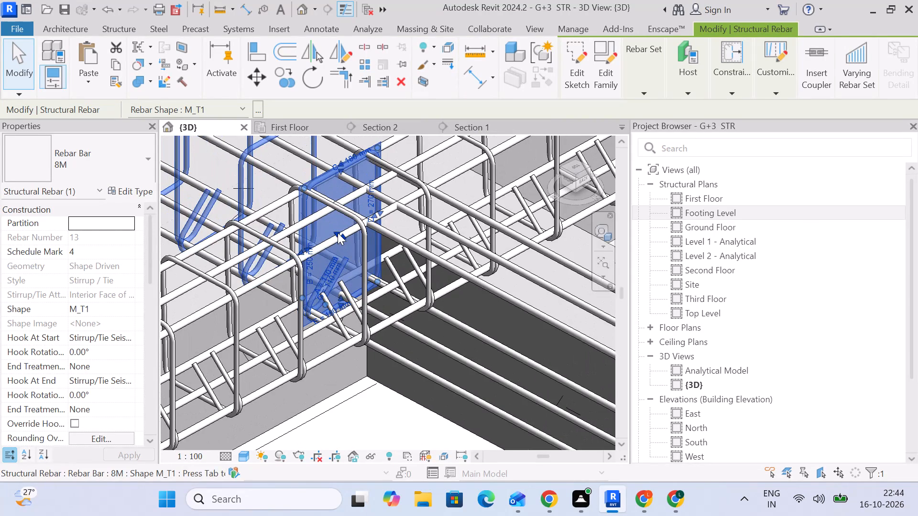
drag(338, 233, 501, 314)
scroll(508, 309, down, 5)
middle_drag(508, 311, 382, 209)
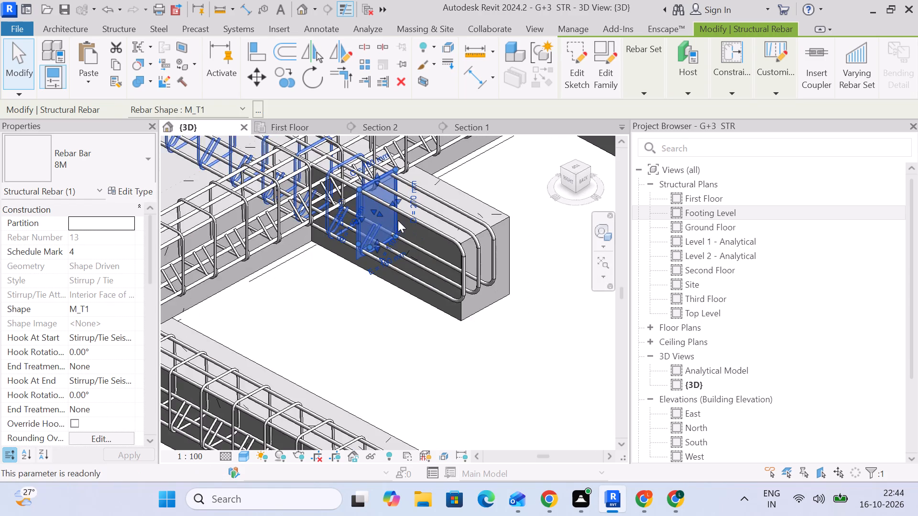
scroll(398, 220, up, 3)
drag(374, 212, 453, 249)
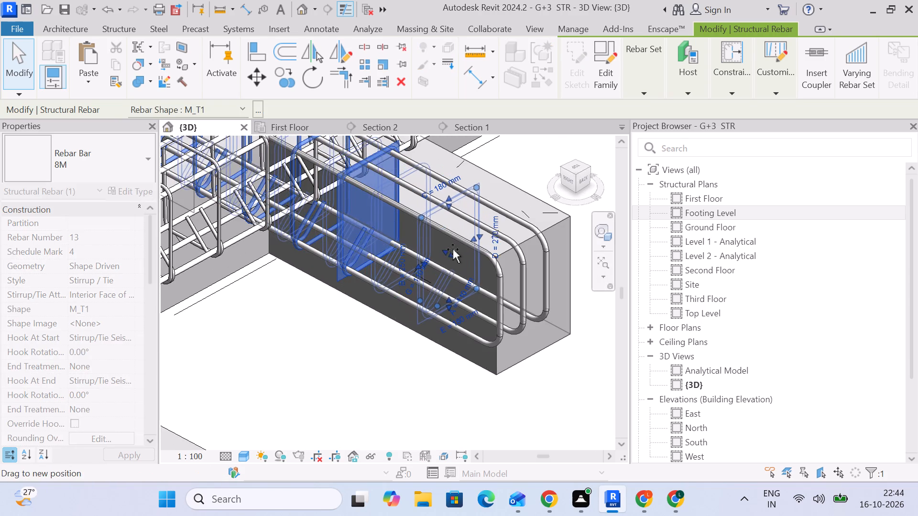
drag(453, 249, 461, 254)
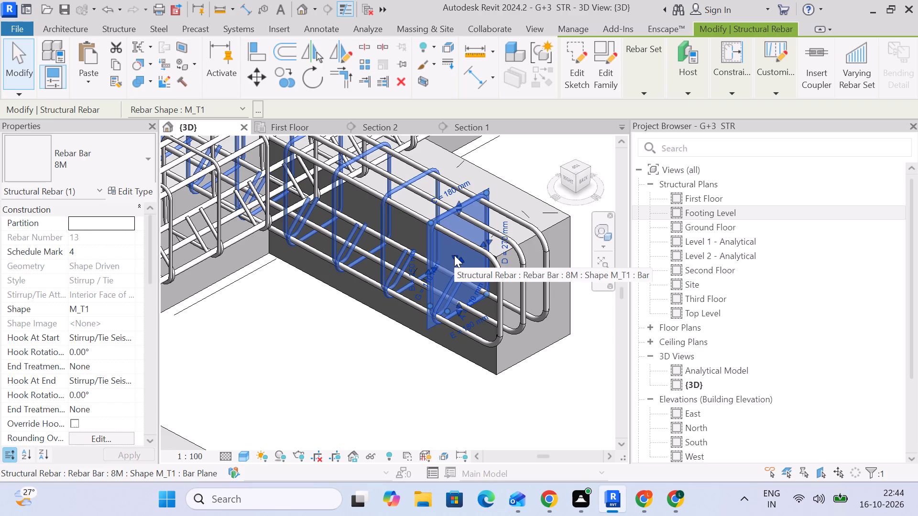
scroll(373, 262, down, 5)
click(360, 301)
Examine the first-floor slabs in 3D, Section 2 and Section 1 to see which bays have reinforcement and which are empty.
scroll(359, 303, down, 5)
middle_drag(352, 307, 375, 228)
scroll(378, 227, down, 3)
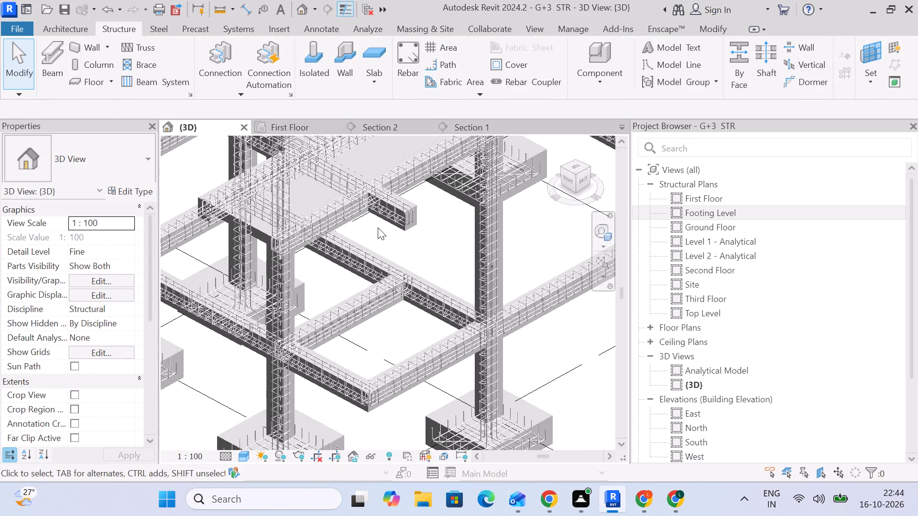
middle_drag(378, 227, 425, 245)
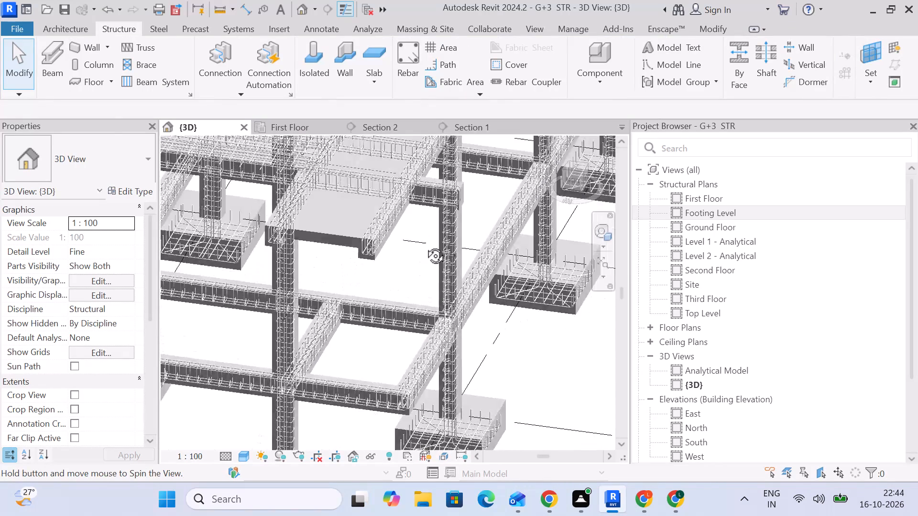
middle_drag(425, 245, 414, 279)
scroll(408, 262, down, 4)
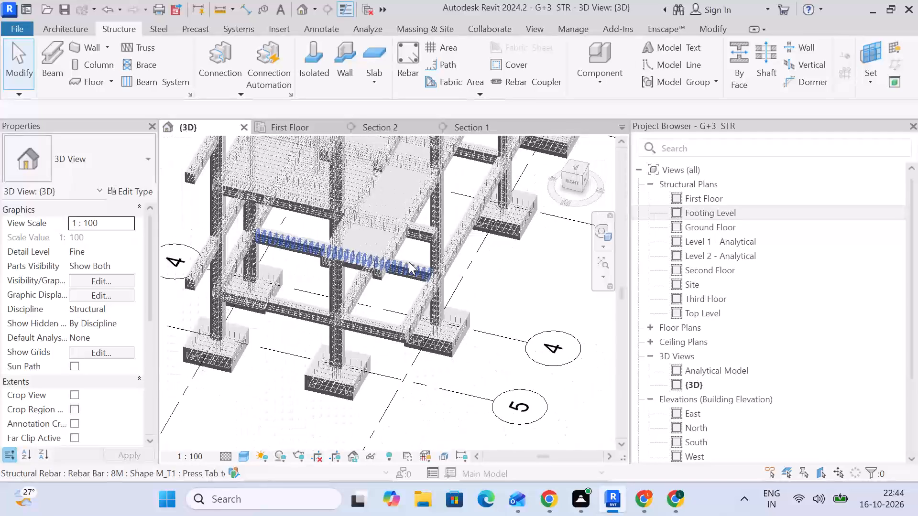
middle_drag(411, 261, 391, 253)
scroll(391, 248, down, 4)
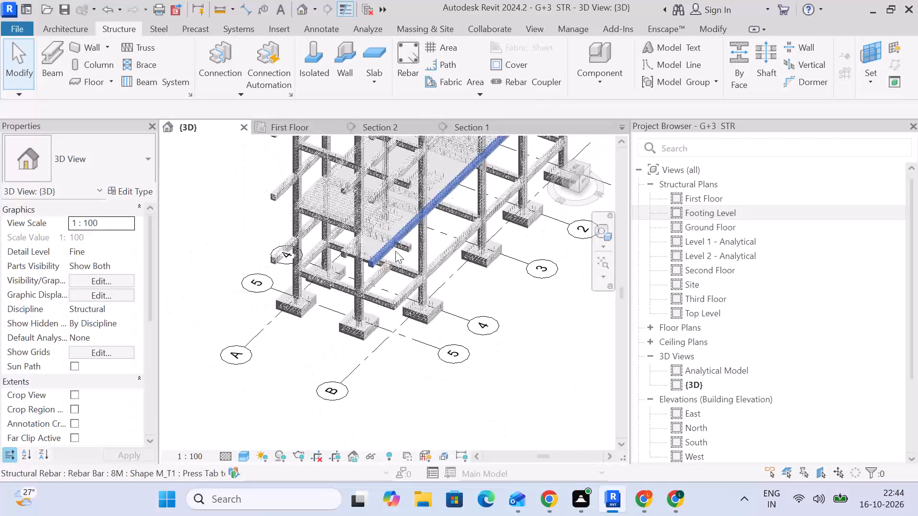
scroll(407, 257, up, 3)
middle_drag(406, 260, 471, 274)
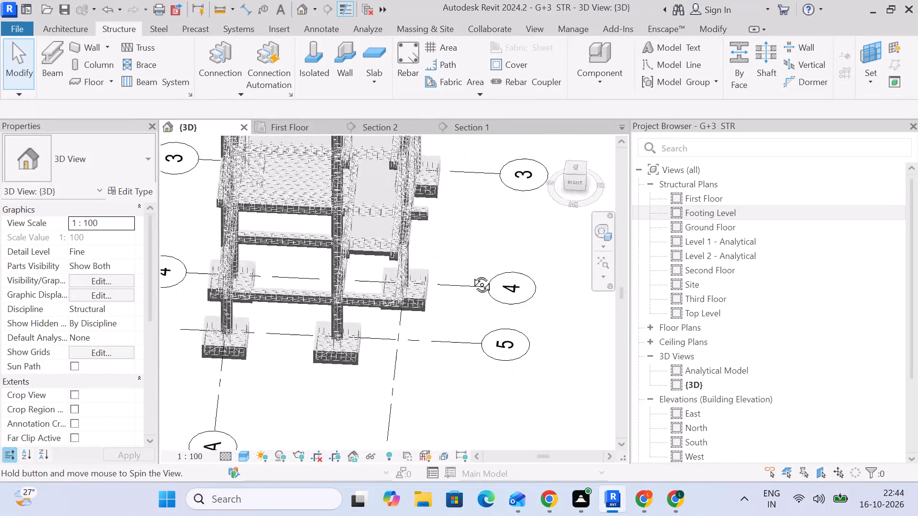
middle_drag(471, 274, 565, 244)
scroll(447, 266, down, 3)
scroll(445, 270, up, 1)
middle_drag(445, 270, 510, 294)
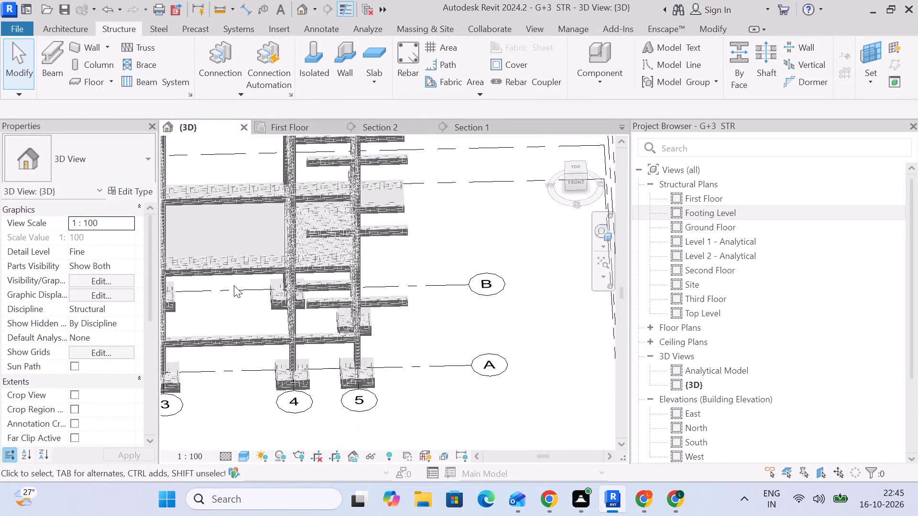
scroll(196, 299, up, 5)
middle_drag(217, 302, 236, 327)
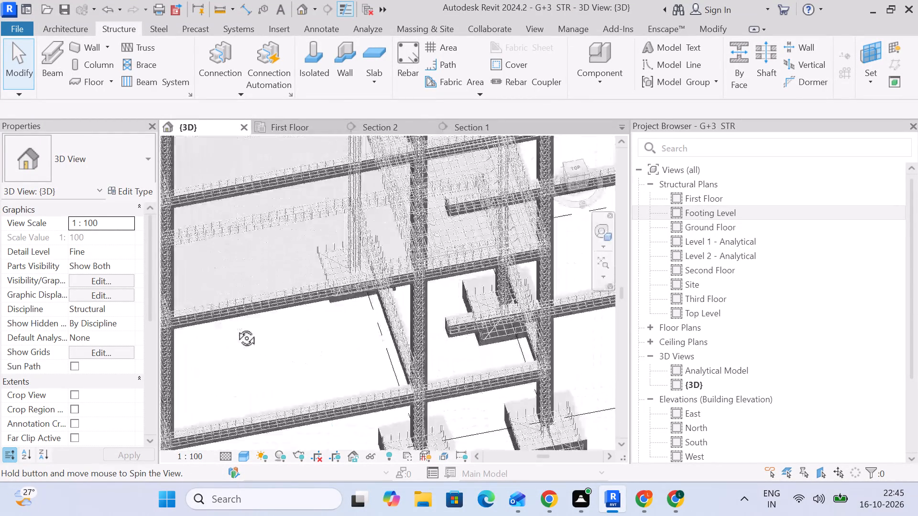
middle_drag(236, 327, 214, 306)
scroll(220, 291, down, 4)
middle_drag(228, 302, 434, 284)
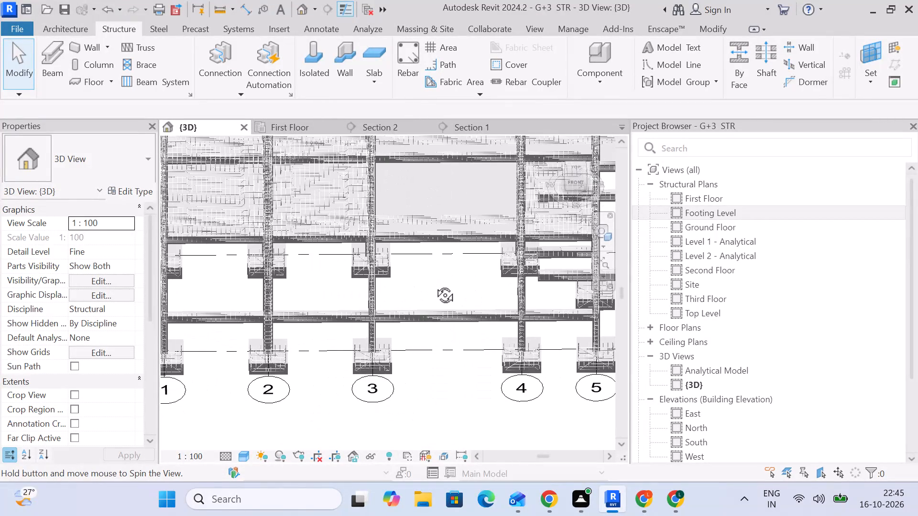
middle_drag(434, 284, 392, 261)
scroll(396, 246, up, 1)
middle_drag(396, 247, 403, 307)
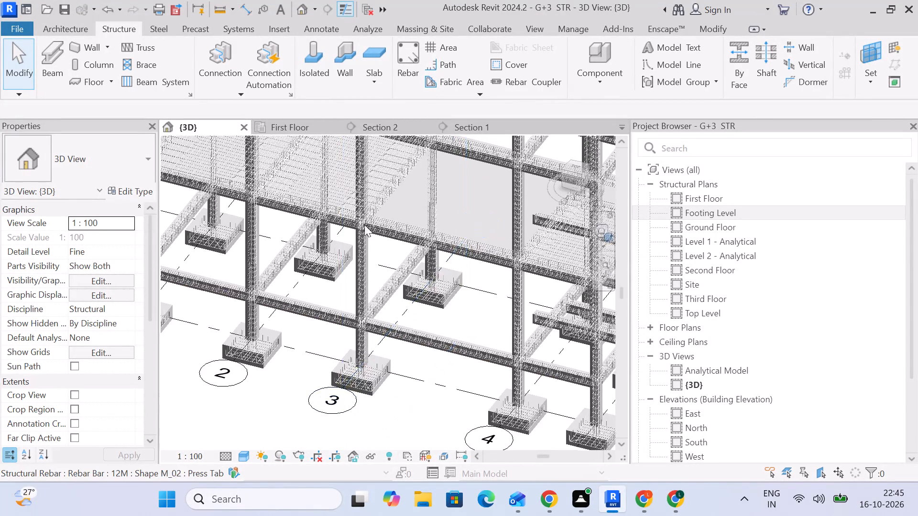
scroll(322, 162, up, 10)
scroll(286, 206, up, 4)
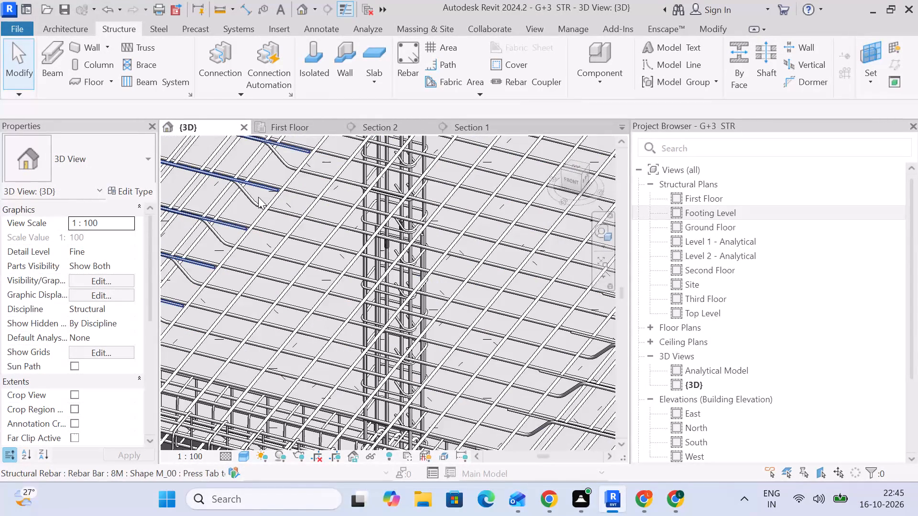
click(385, 123)
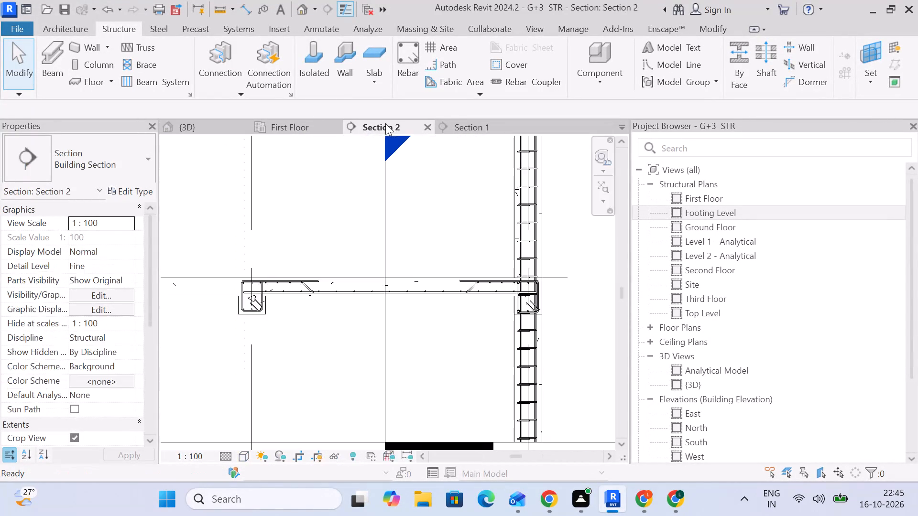
scroll(400, 218, down, 6)
click(465, 129)
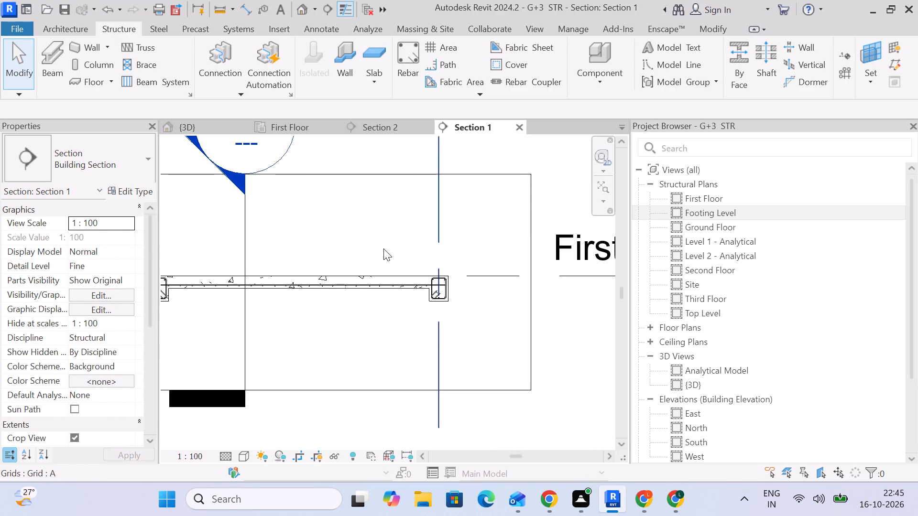
scroll(339, 276, down, 5)
middle_drag(348, 285, 499, 256)
middle_drag(427, 254, 380, 234)
In Section 2, select the reinforced slab bay beside the wide empty bay and filter the selection to its seven Structural Rebar sets.
click(381, 120)
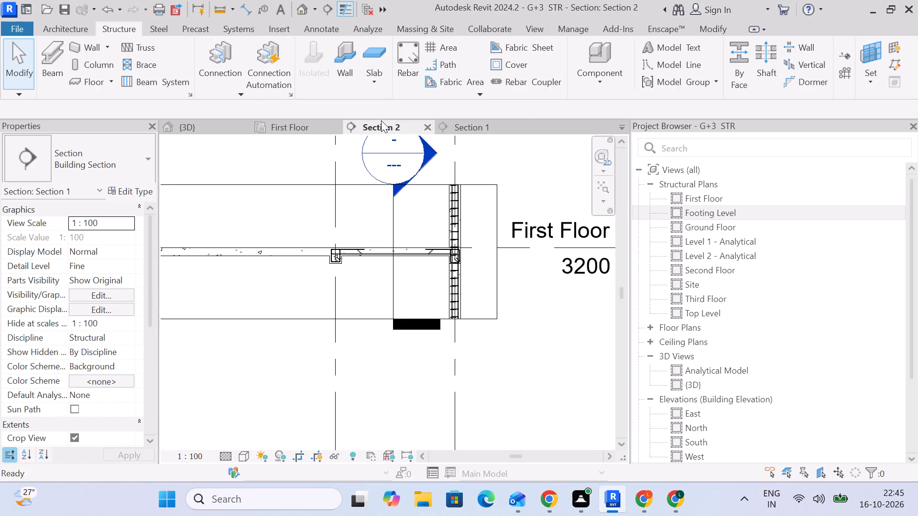
scroll(358, 256, down, 5)
scroll(227, 263, up, 1)
middle_drag(226, 263, 358, 218)
scroll(358, 218, up, 5)
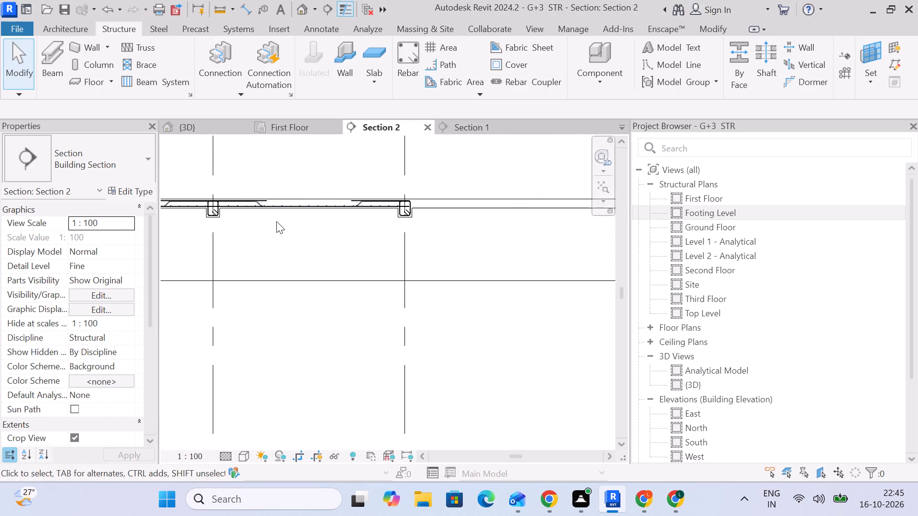
scroll(277, 222, up, 4)
middle_drag(287, 243, 351, 250)
drag(273, 159, 393, 238)
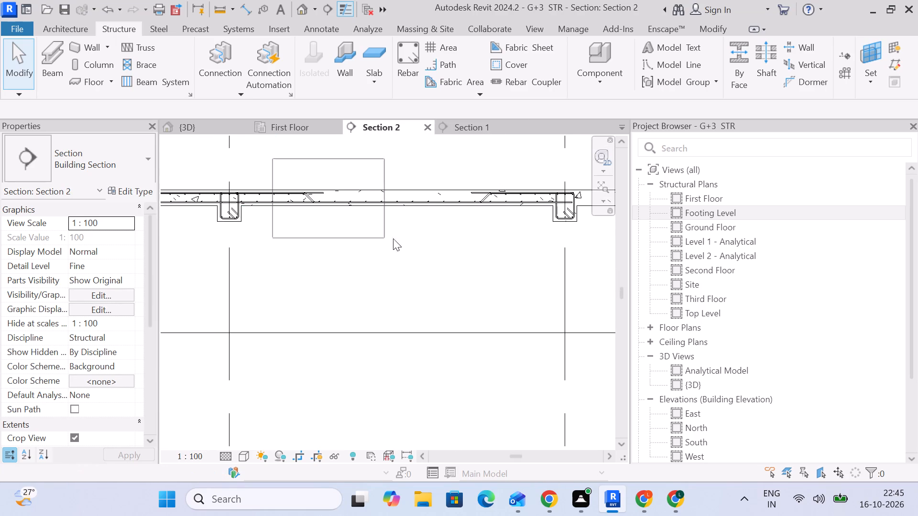
drag(393, 238, 538, 241)
drag(528, 152, 385, 239)
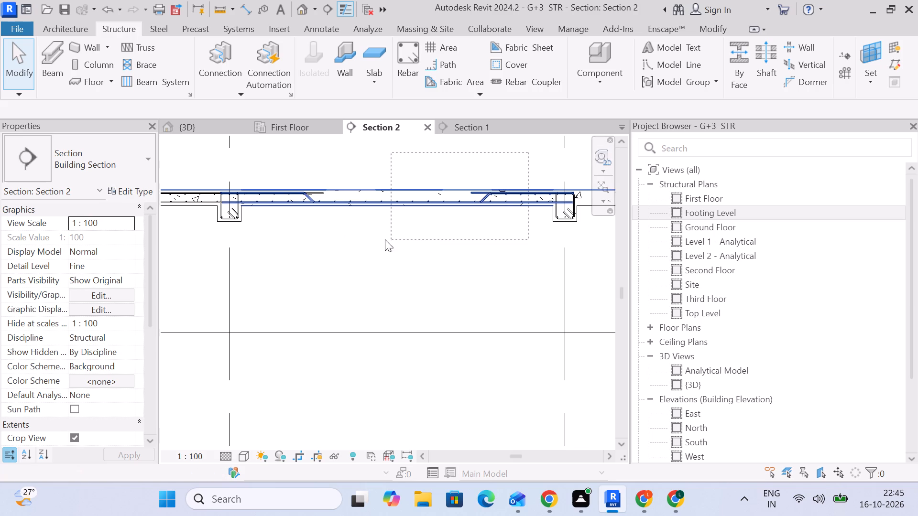
drag(385, 239, 256, 231)
click(592, 62)
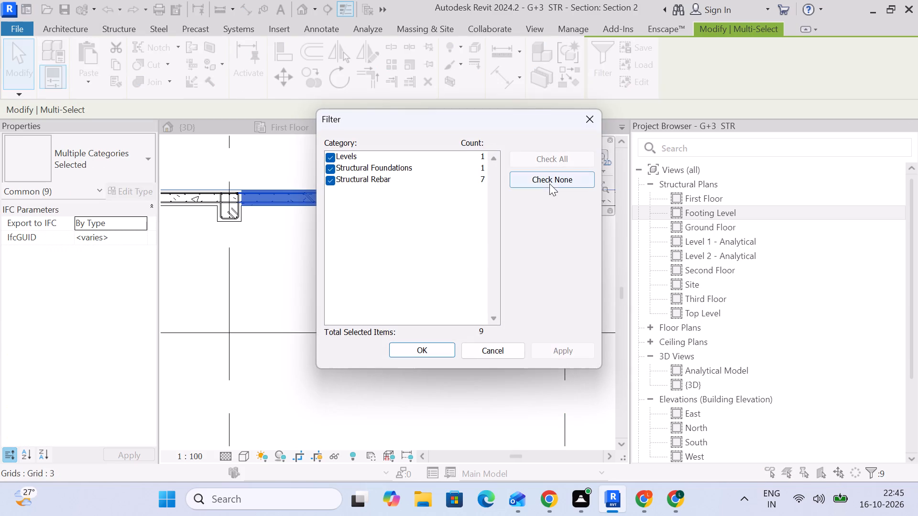
click(549, 183)
click(327, 181)
click(425, 353)
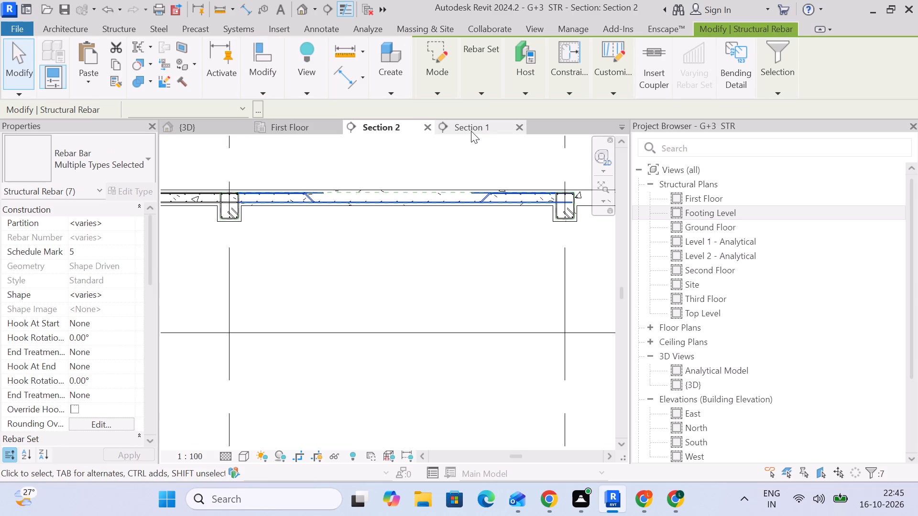
Propagate the seven selected bar sets with Align By Host to the adjoining wide empty FLOOR SLAB 6", picking the destination slab in Section 2.
click(318, 126)
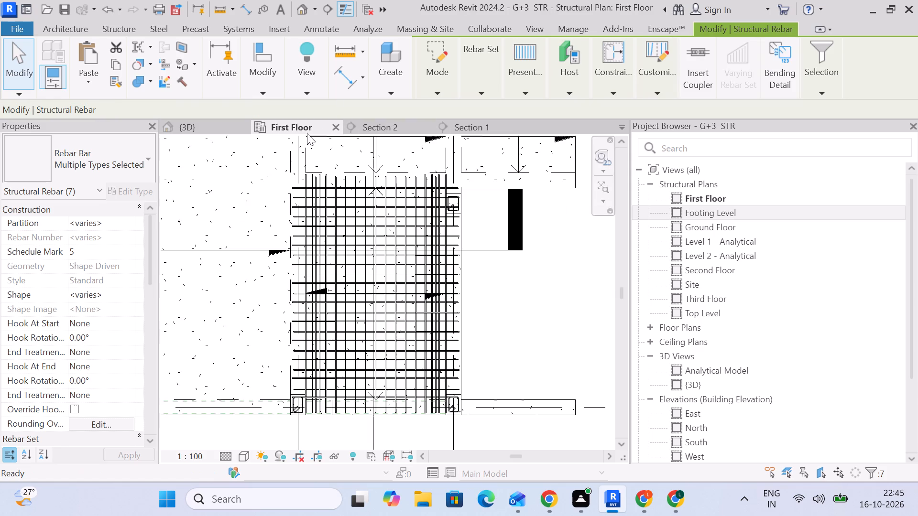
scroll(331, 248, down, 5)
middle_drag(340, 258, 605, 268)
scroll(371, 276, up, 4)
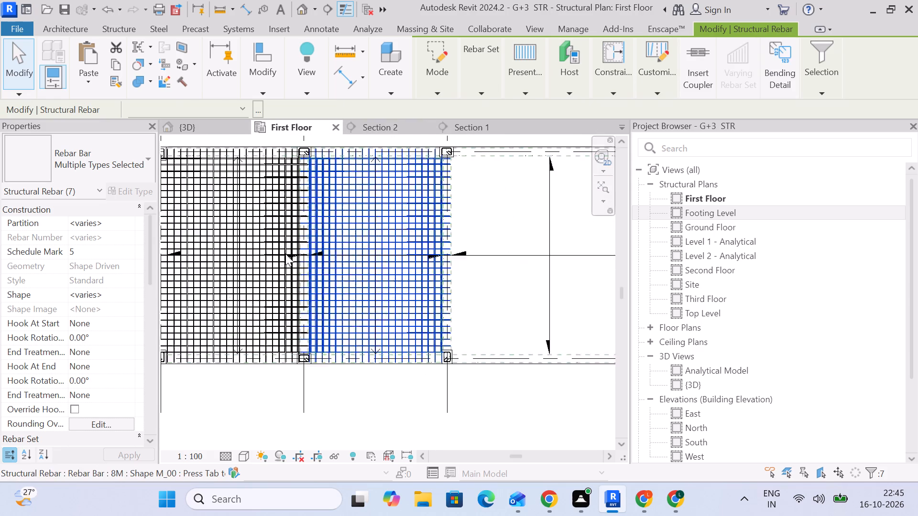
scroll(285, 254, up, 1)
scroll(512, 323, down, 4)
middle_drag(508, 323, 374, 291)
scroll(464, 290, down, 2)
middle_drag(463, 290, 360, 261)
click(575, 87)
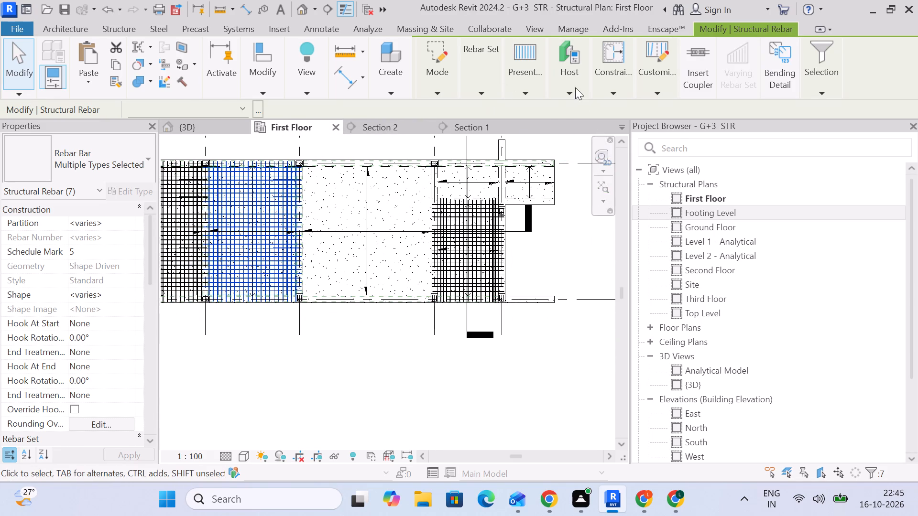
click(632, 123)
click(609, 85)
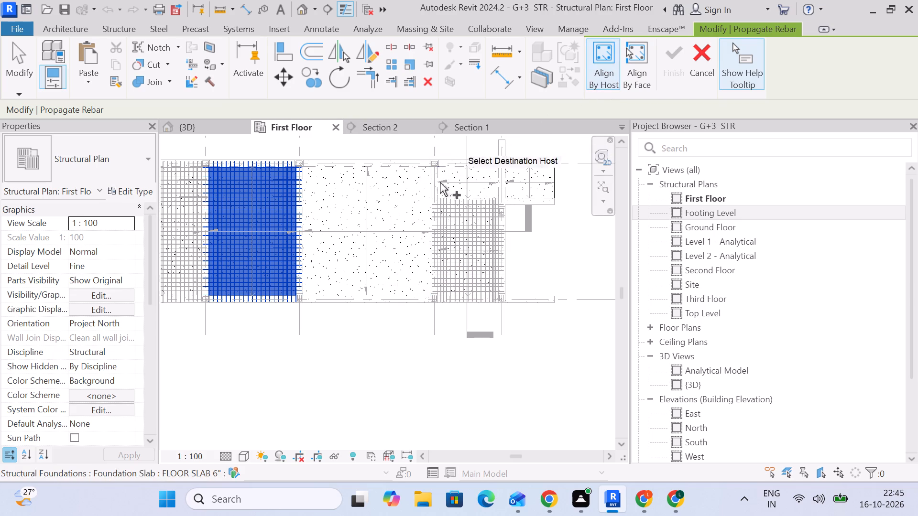
click(380, 126)
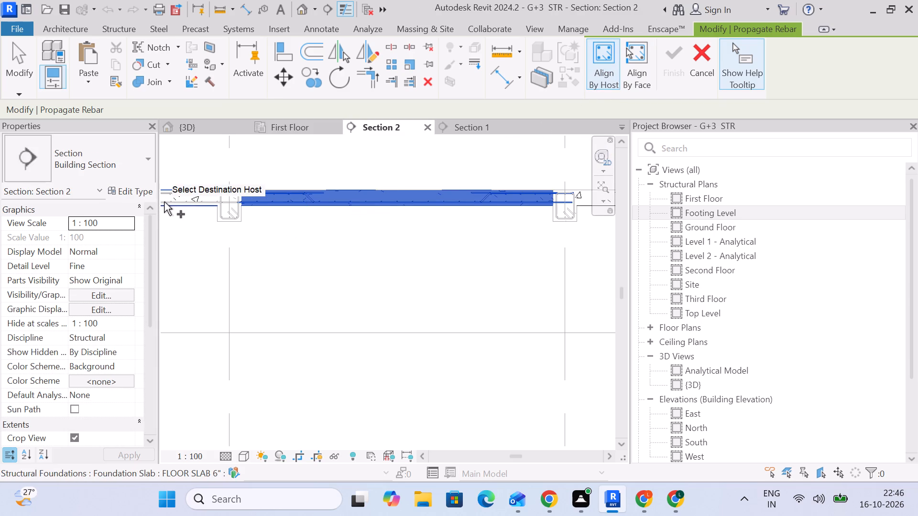
scroll(172, 202, down, 3)
middle_drag(177, 204, 440, 242)
scroll(433, 242, down, 4)
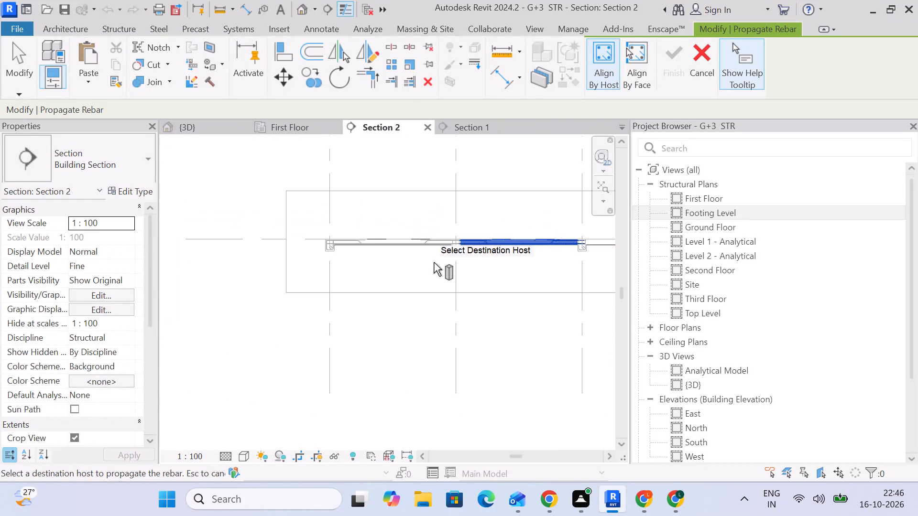
middle_drag(434, 262, 320, 262)
scroll(487, 265, up, 3)
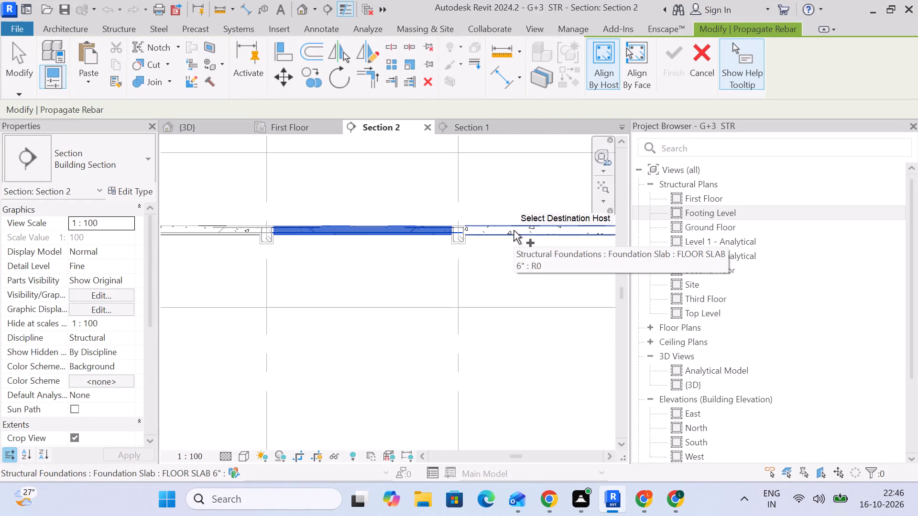
click(514, 231)
middle_drag(543, 270, 394, 273)
scroll(394, 273, down, 2)
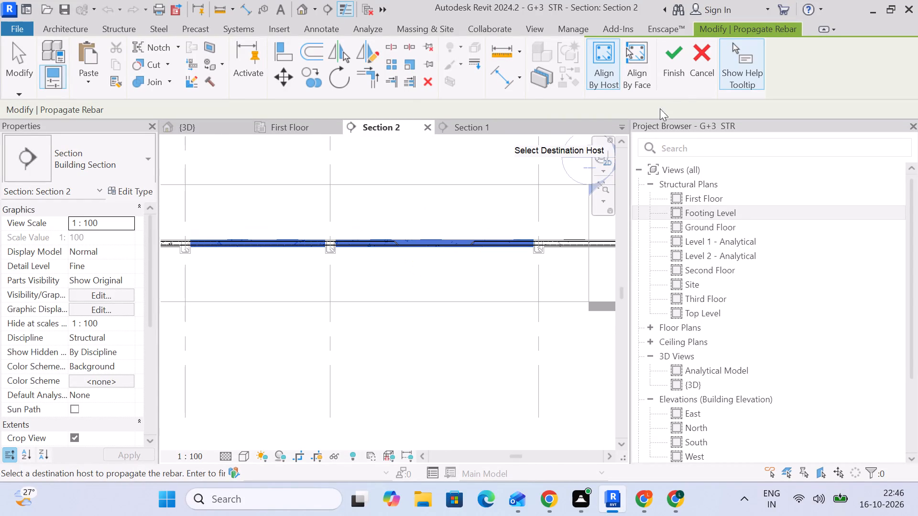
click(668, 62)
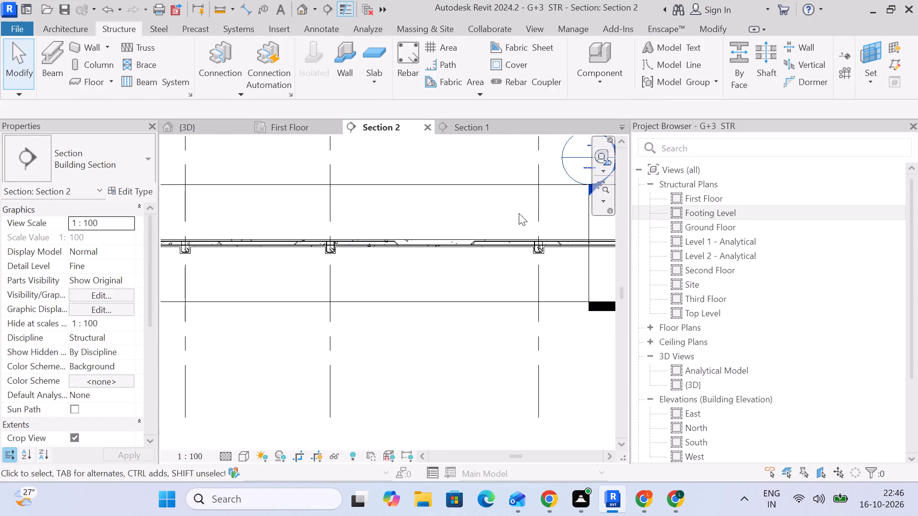
In the First Floor plan, select the 12M Rebar Shape 2 set in the newly reinforced wide slab and examine its Rebar Set properties.
middle_drag(519, 213, 459, 215)
click(301, 129)
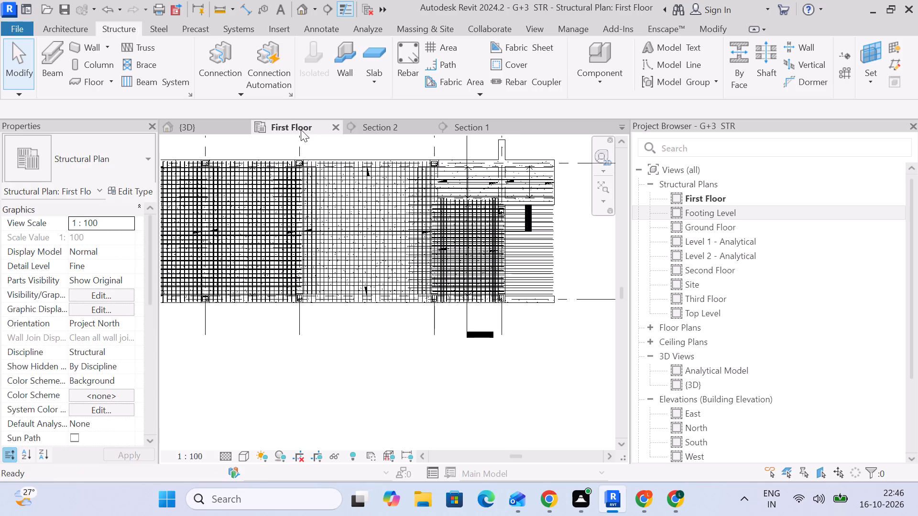
scroll(372, 265, up, 4)
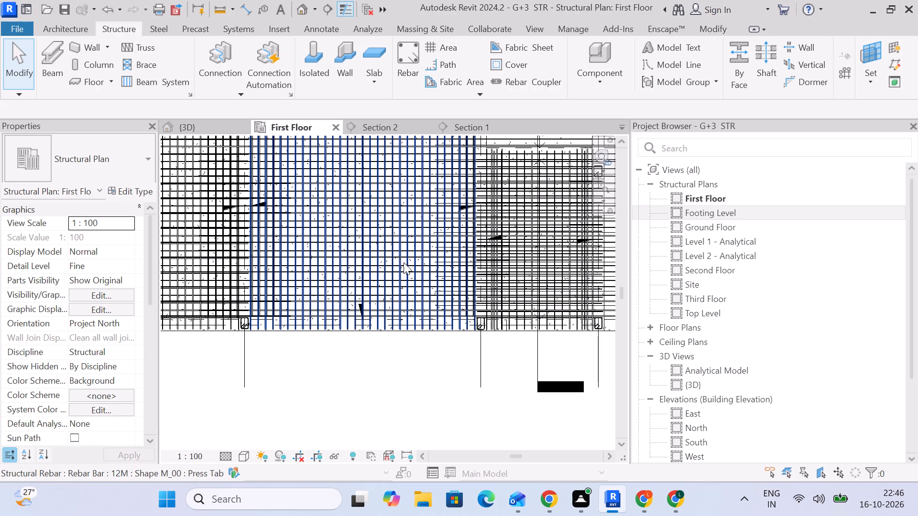
scroll(387, 294, up, 5)
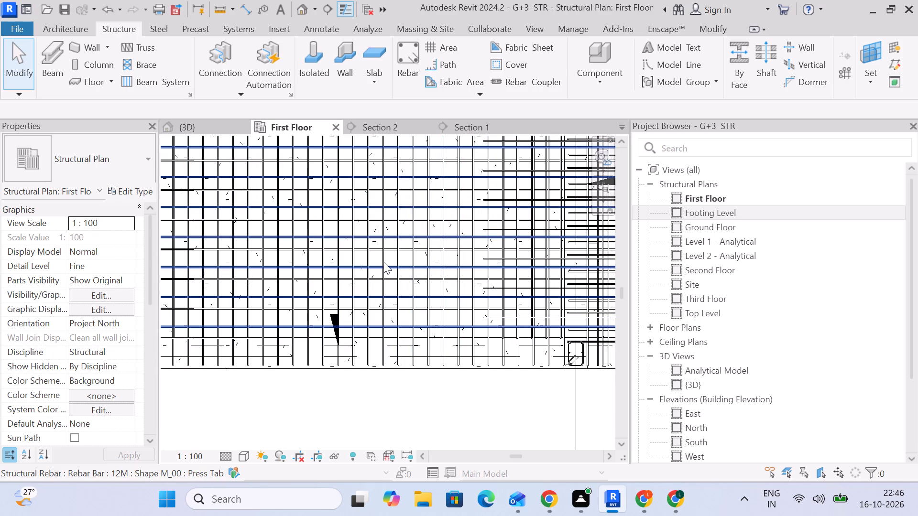
click(383, 261)
scroll(77, 373, down, 2)
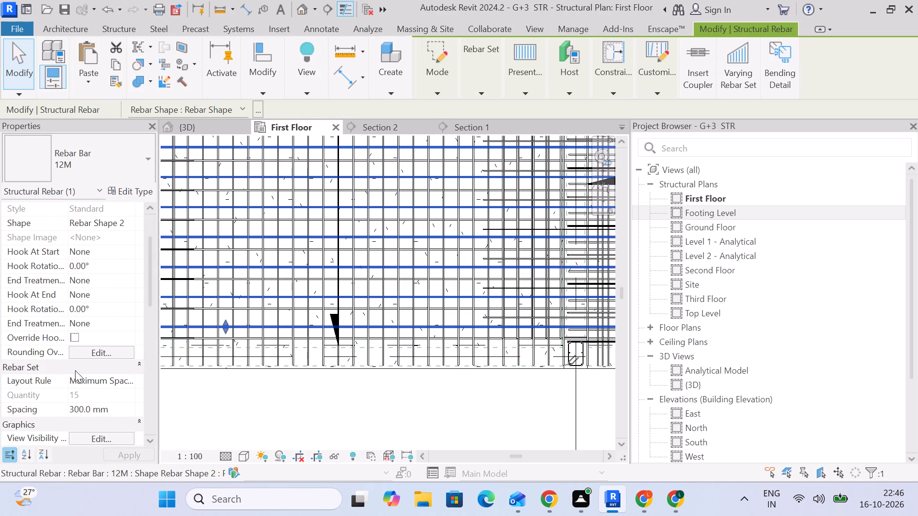